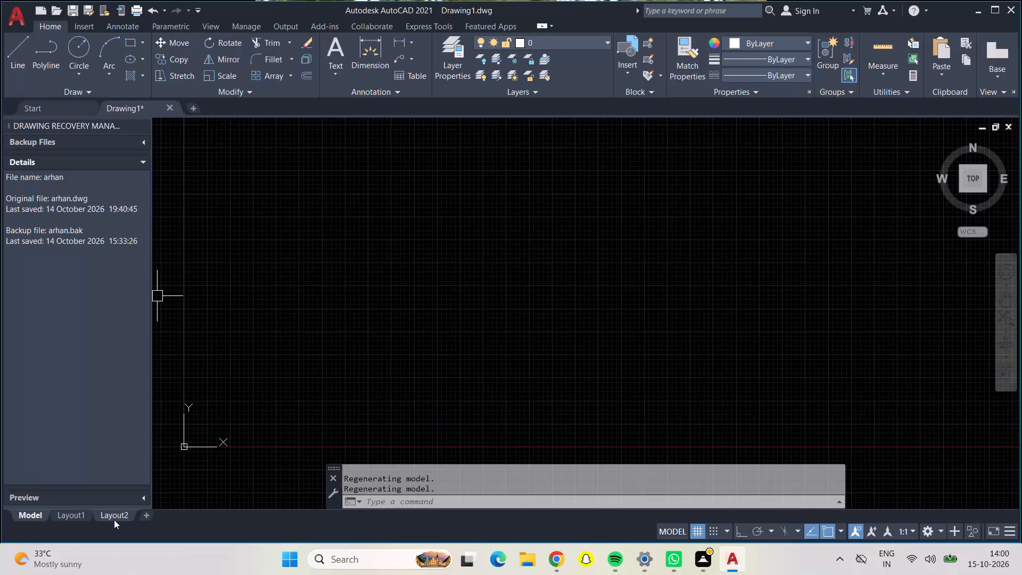
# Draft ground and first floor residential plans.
# Close Drawing1 without saving its changes.
pyautogui.click(53, 514)
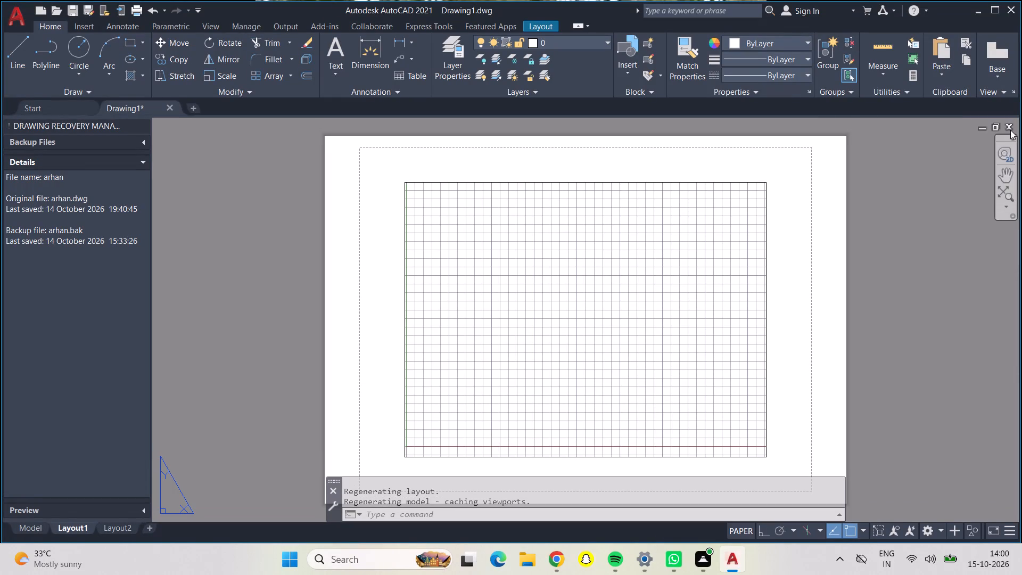
pyautogui.click(1010, 130)
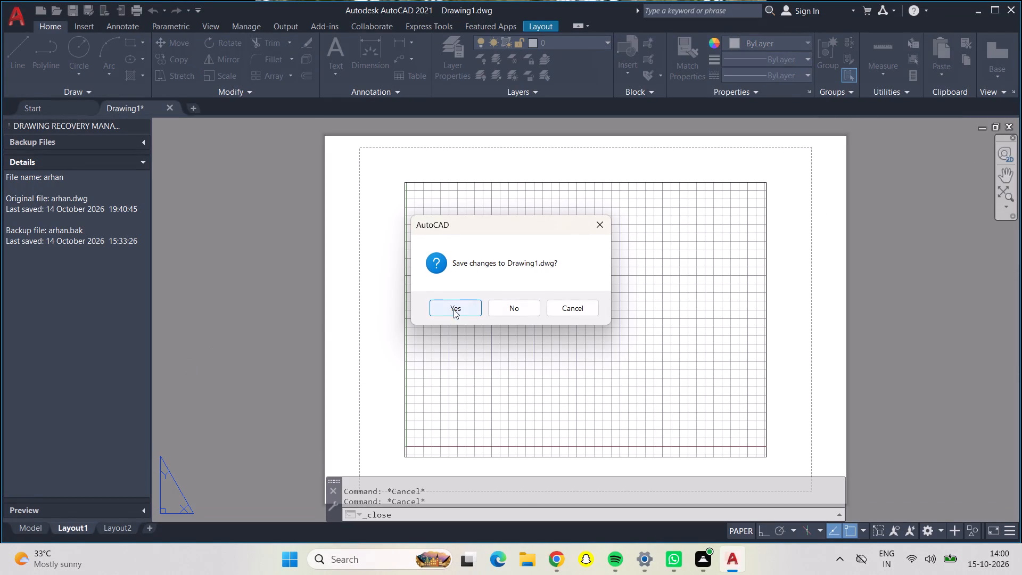
pyautogui.click(513, 303)
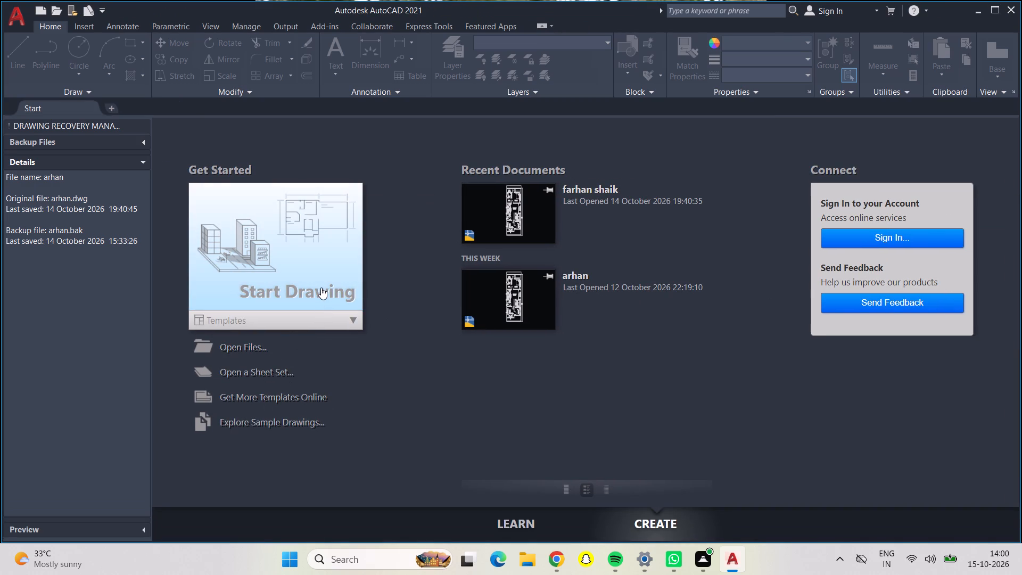
# Dismiss the Drawing Recovery Manager and start a new blank drawing.
pyautogui.click(140, 123)
pyautogui.doubleClick(150, 233)
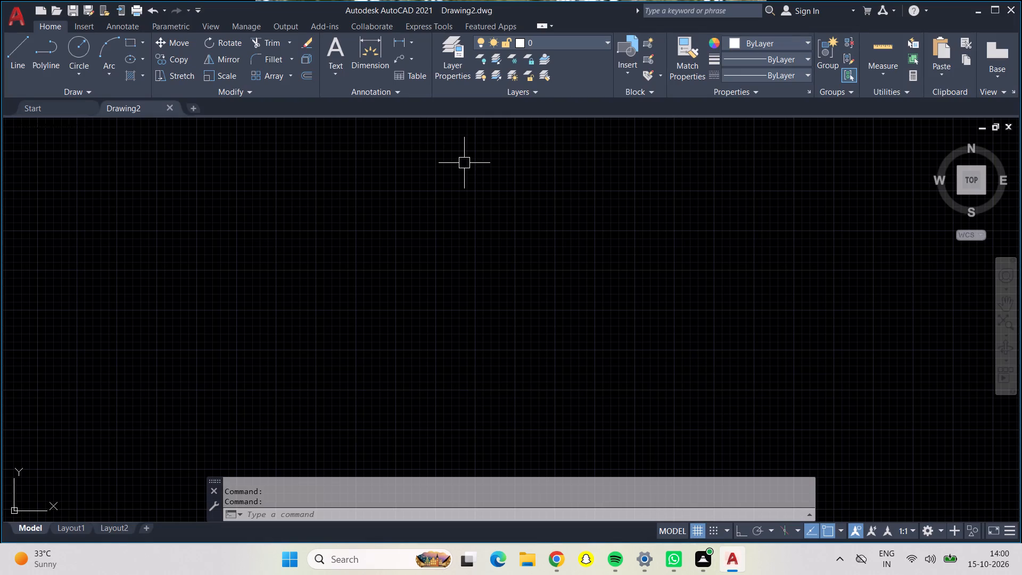
# Turn on Ortho mode while trying to draw a line 40' long.
pyautogui.click(17, 60)
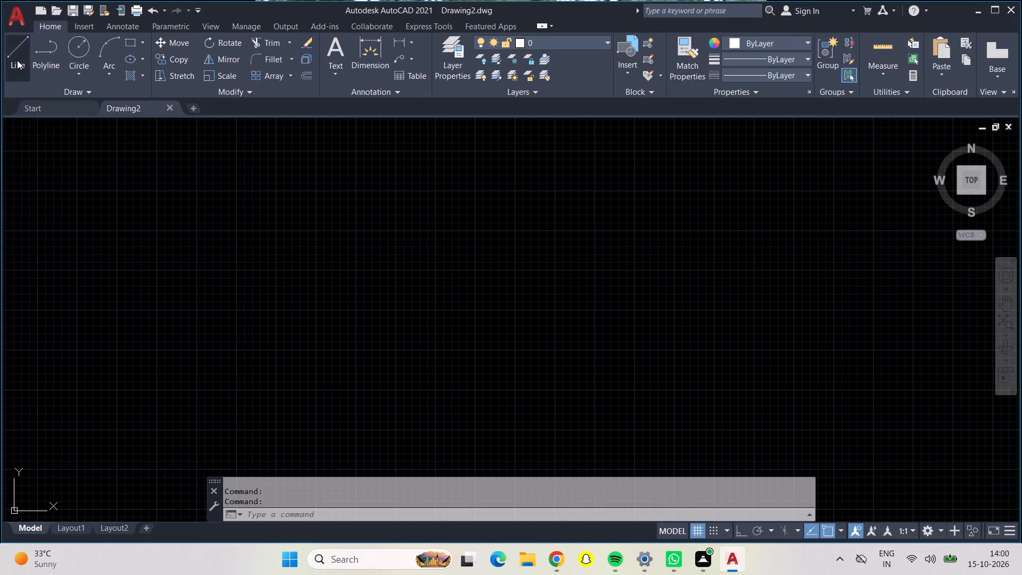
pyautogui.click(284, 165)
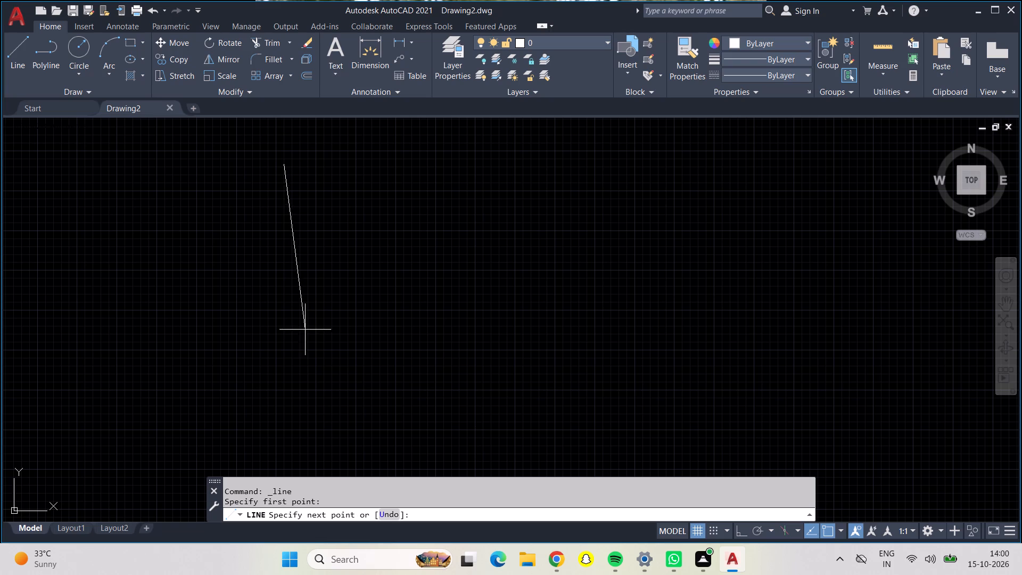
pyautogui.press('F8')
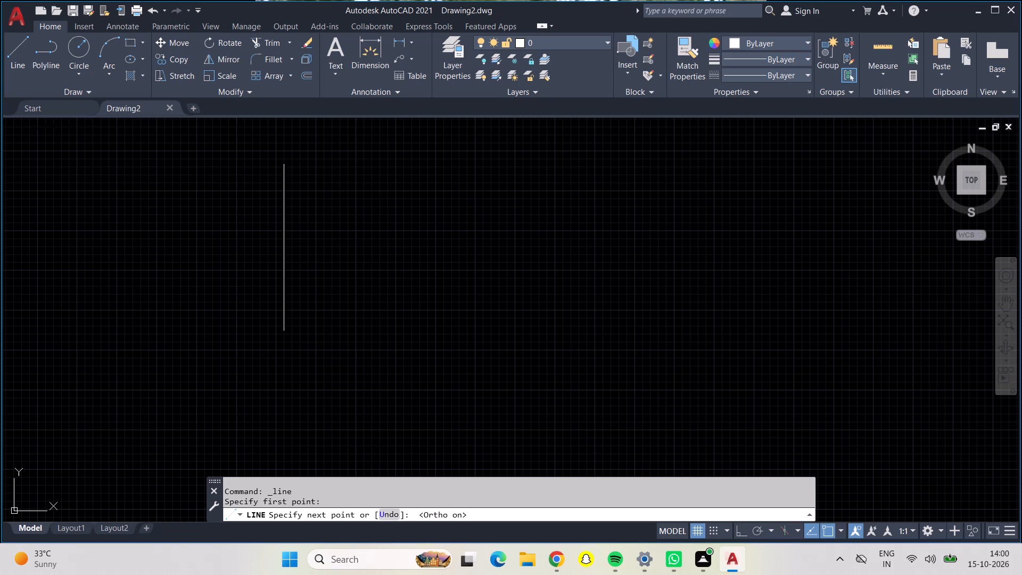
pyautogui.write("40'")
pyautogui.press('Return')
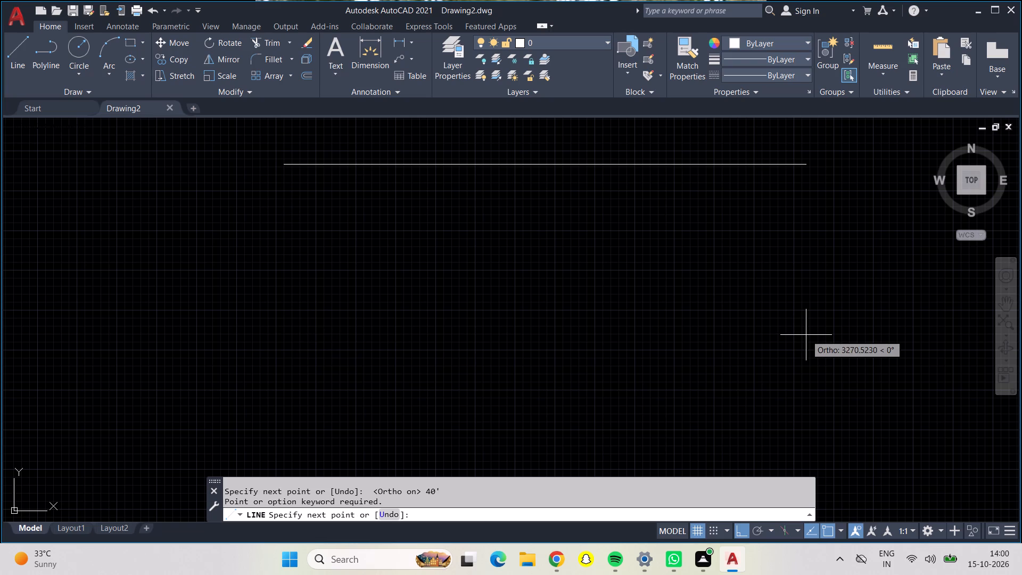
pyautogui.press('Escape')
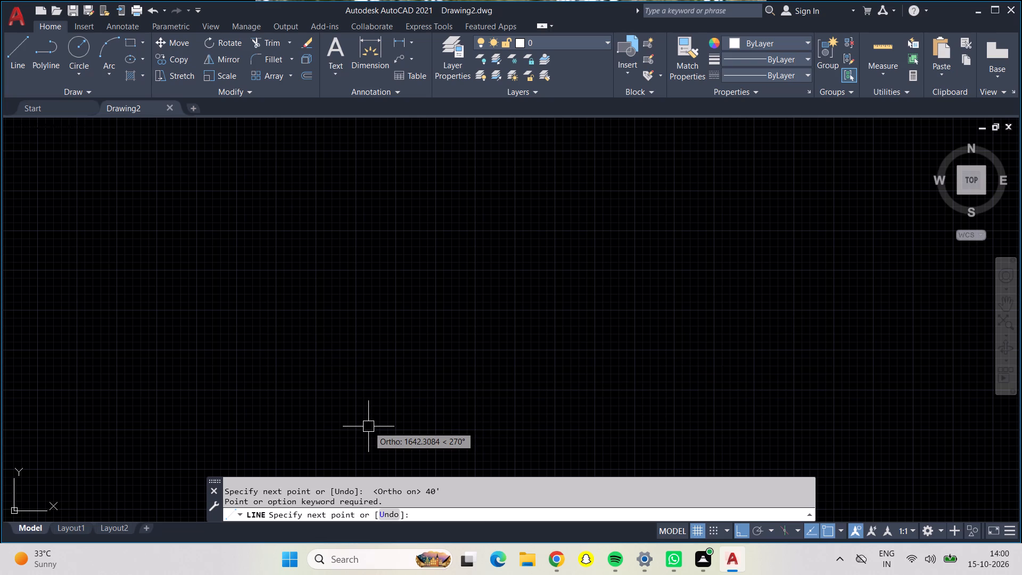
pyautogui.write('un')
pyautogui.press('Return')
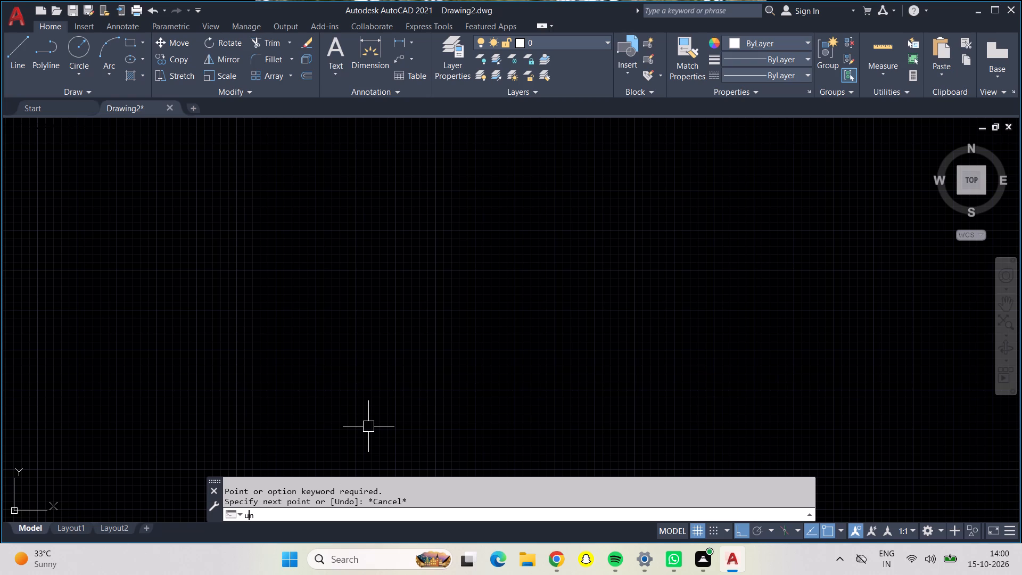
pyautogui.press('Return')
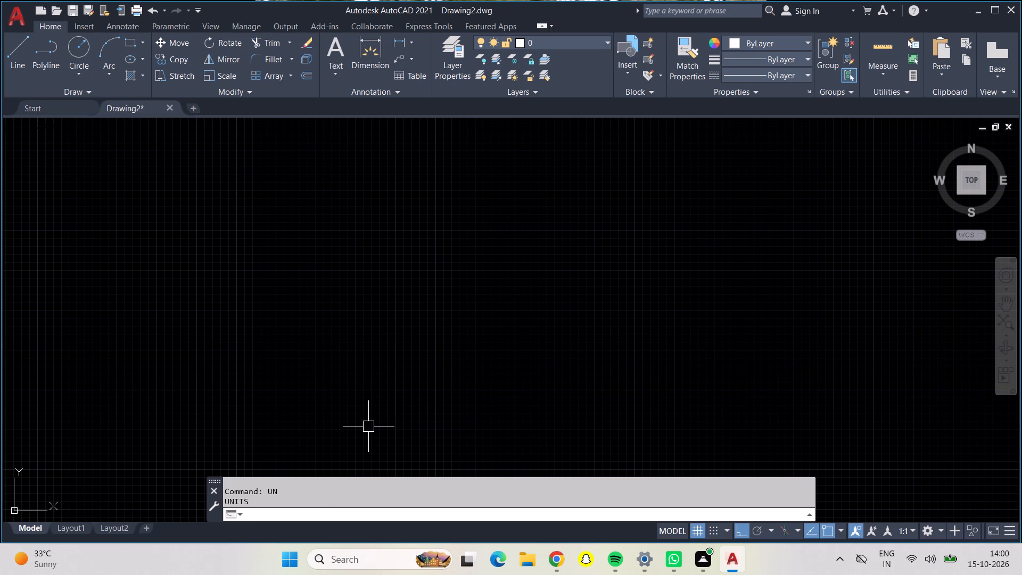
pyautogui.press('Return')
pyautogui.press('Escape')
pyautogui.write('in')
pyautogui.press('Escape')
# Configure the drawing units to Engineering length type with 0'-0.0" precision and an insertion scale of Inches.
pyautogui.press('u')
pyautogui.press('n')
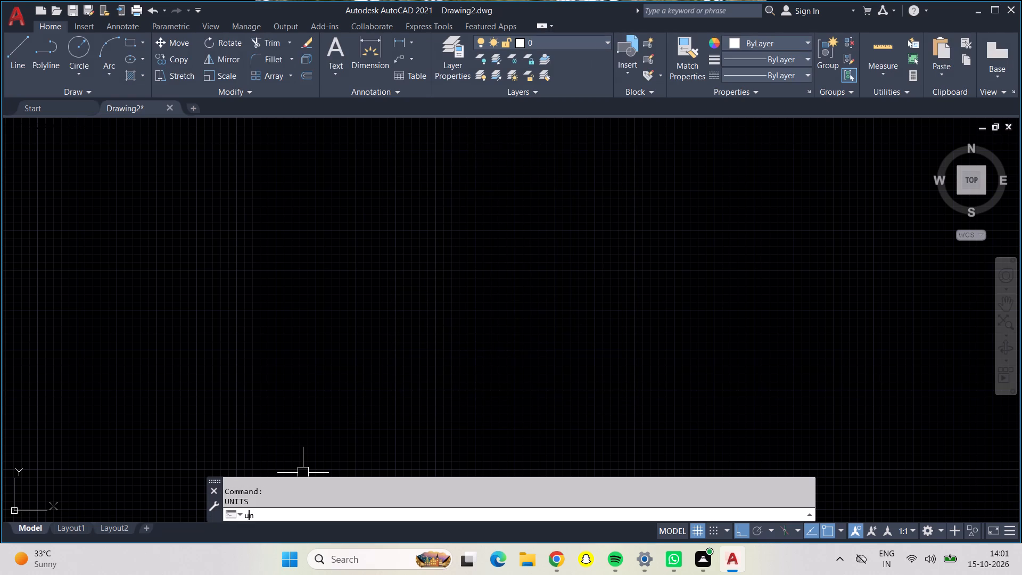
pyautogui.press('Return')
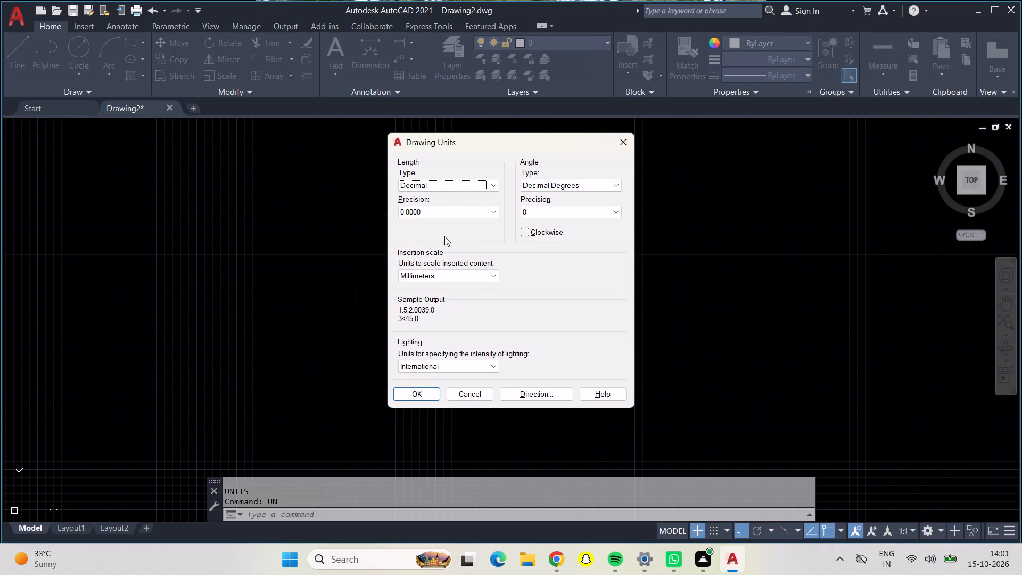
pyautogui.click(449, 210)
pyautogui.click(442, 228)
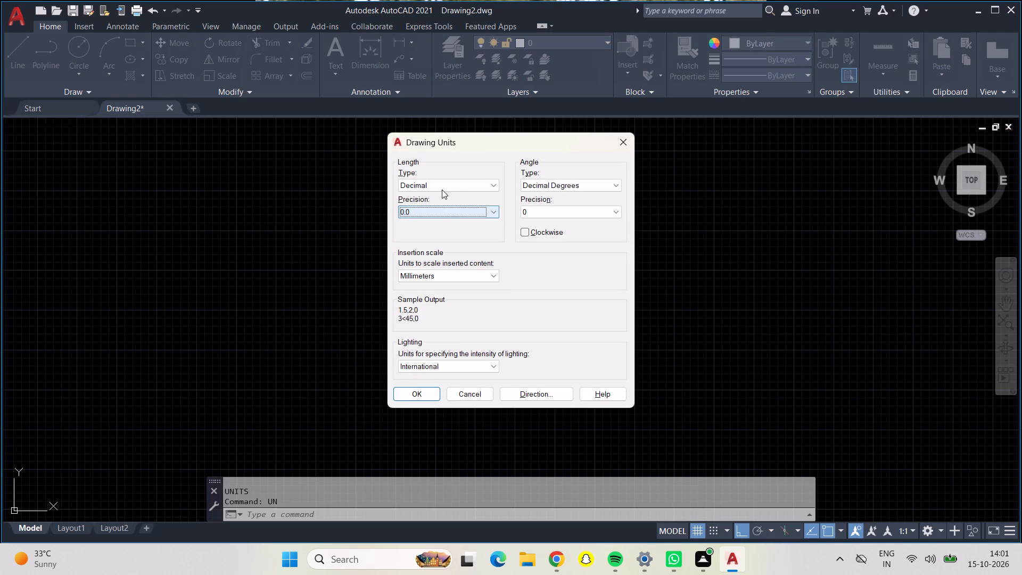
pyautogui.click(442, 190)
pyautogui.click(435, 213)
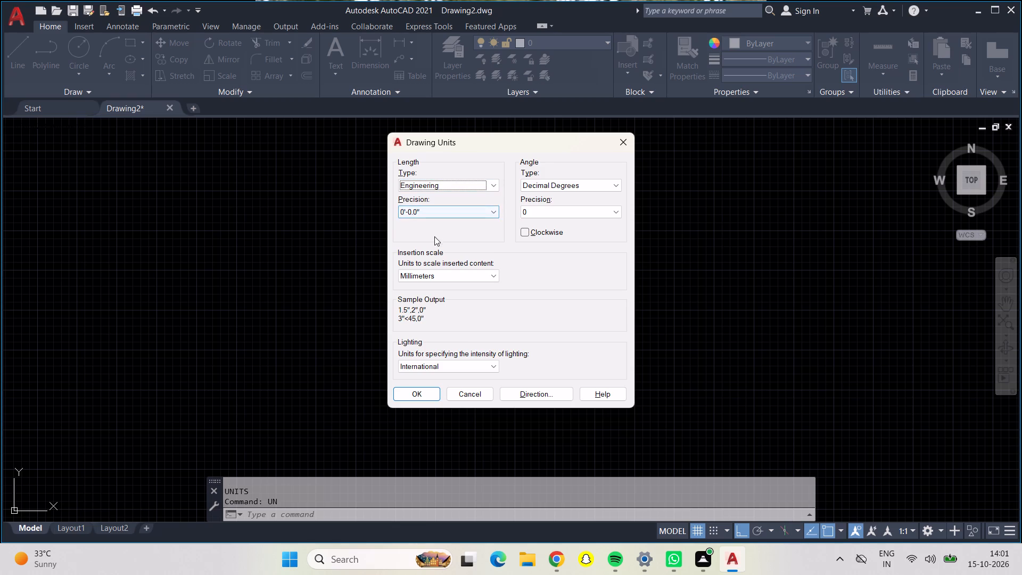
pyautogui.click(428, 276)
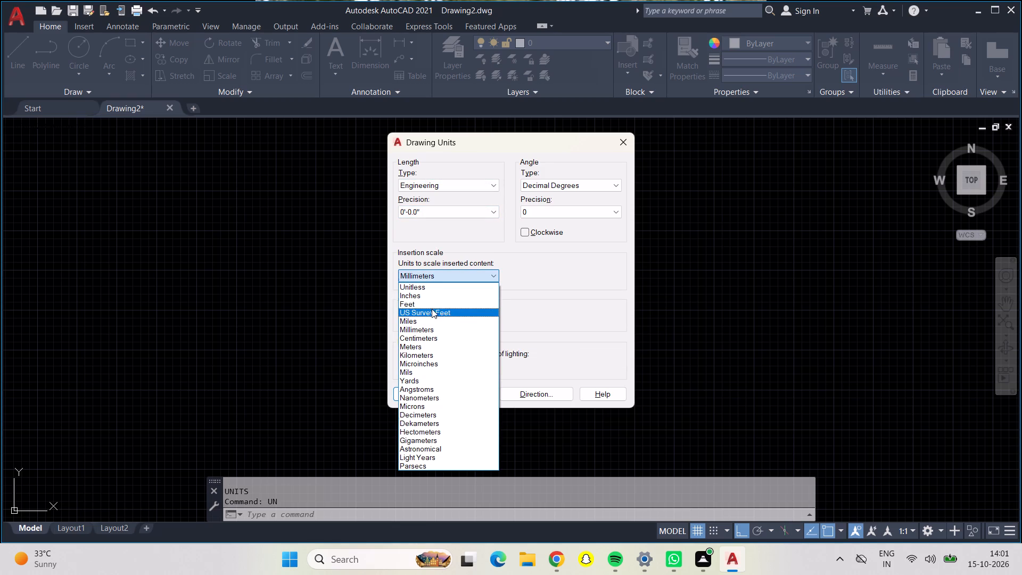
pyautogui.click(434, 298)
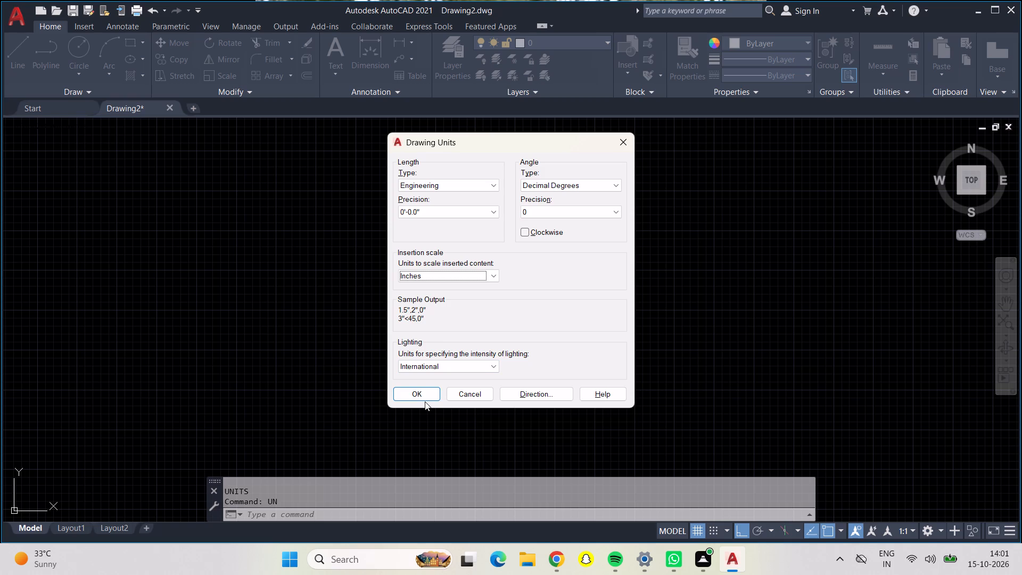
pyautogui.click(425, 401)
pyautogui.click(426, 395)
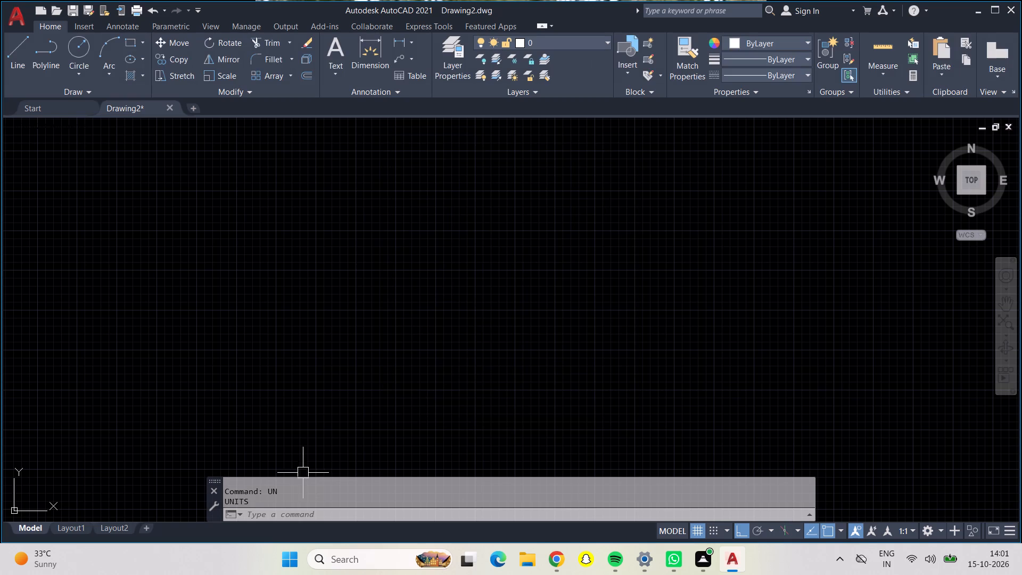
# Modify the ISO-25 dimension style's primary units to Engineering format with 0'-0" precision.
pyautogui.press('d')
pyautogui.press('Return')
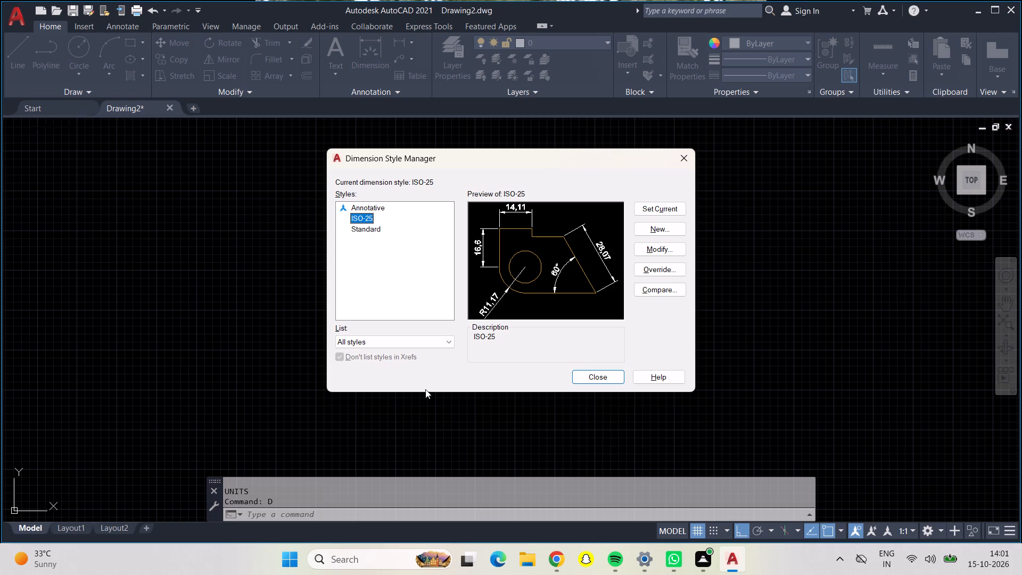
pyautogui.click(649, 240)
pyautogui.click(649, 245)
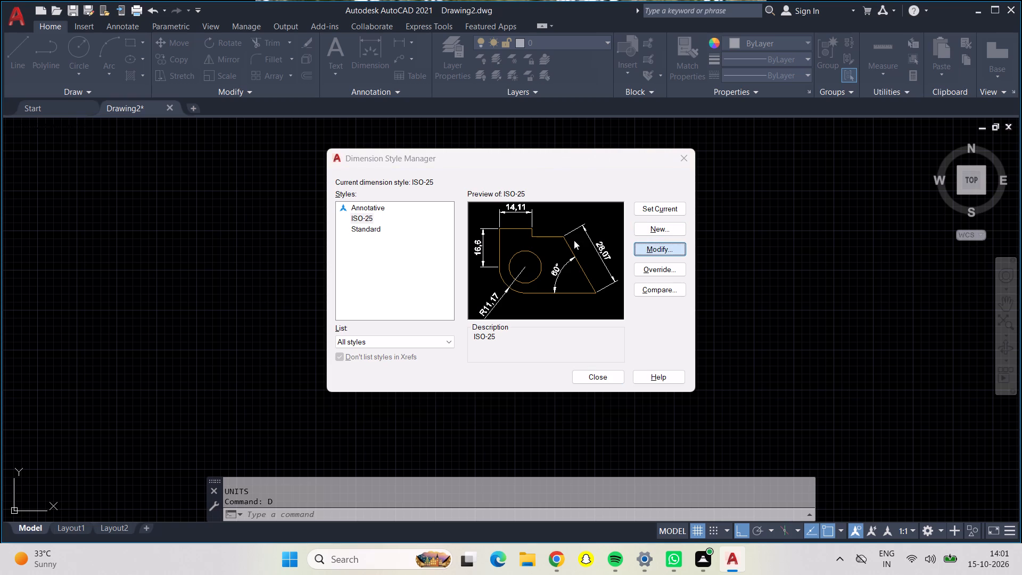
pyautogui.click(680, 242)
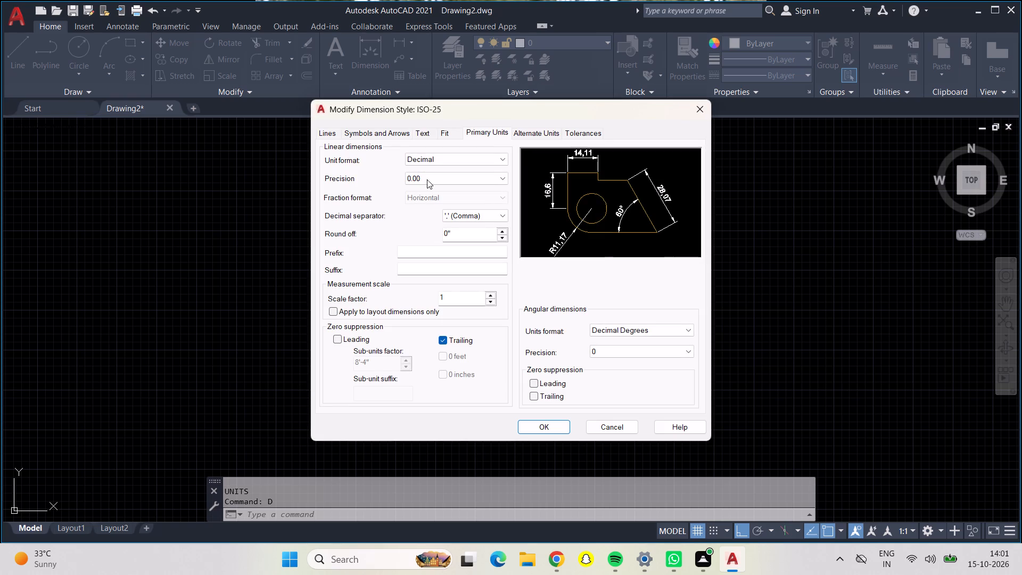
pyautogui.click(431, 165)
pyautogui.click(431, 189)
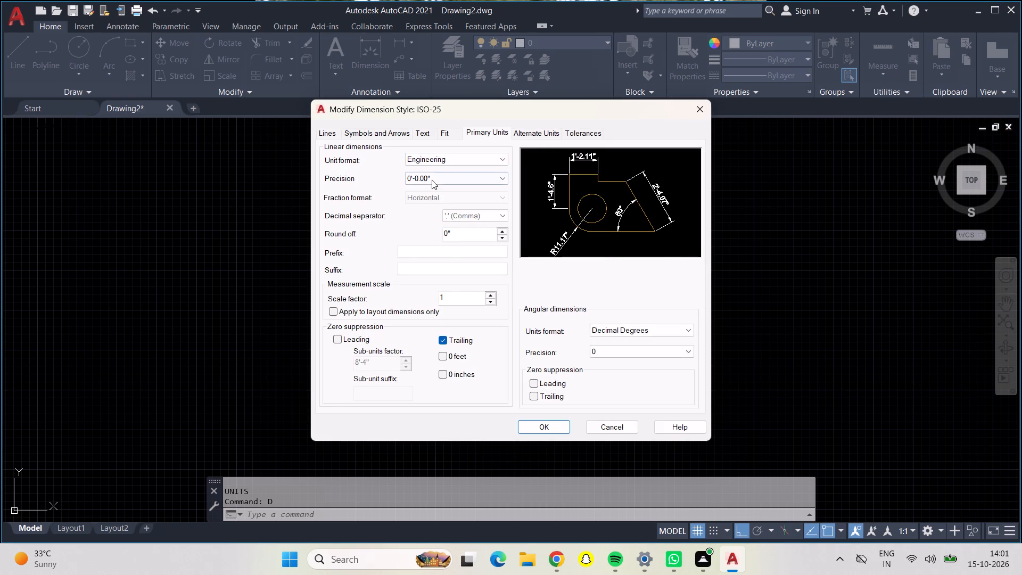
pyautogui.click(432, 180)
pyautogui.click(435, 190)
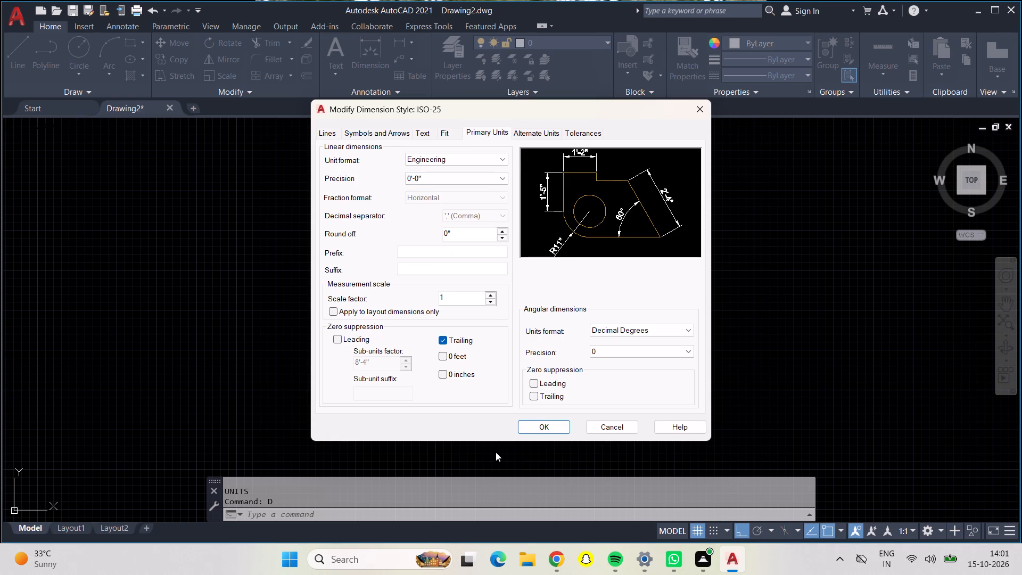
pyautogui.click(543, 426)
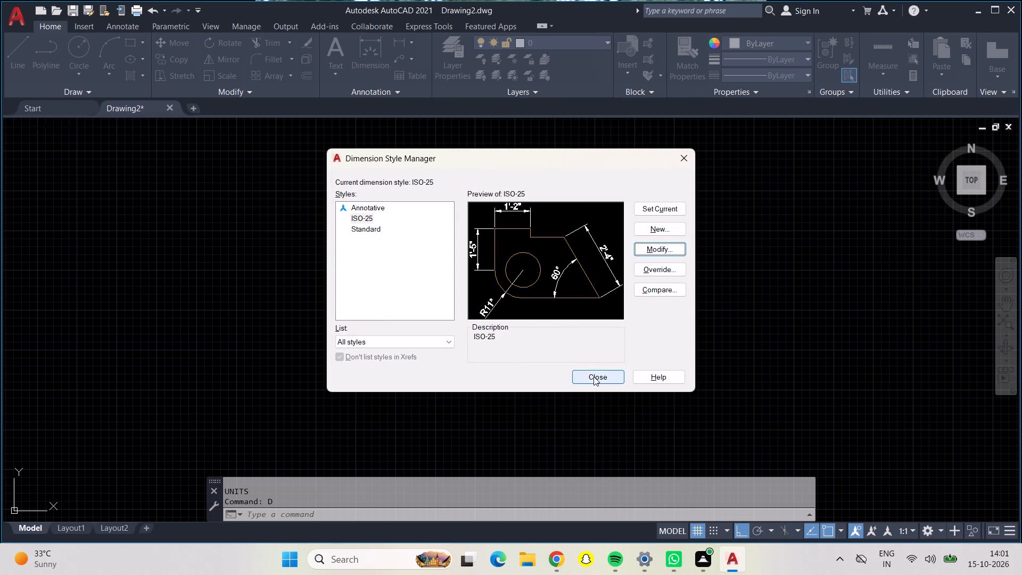
pyautogui.click(594, 376)
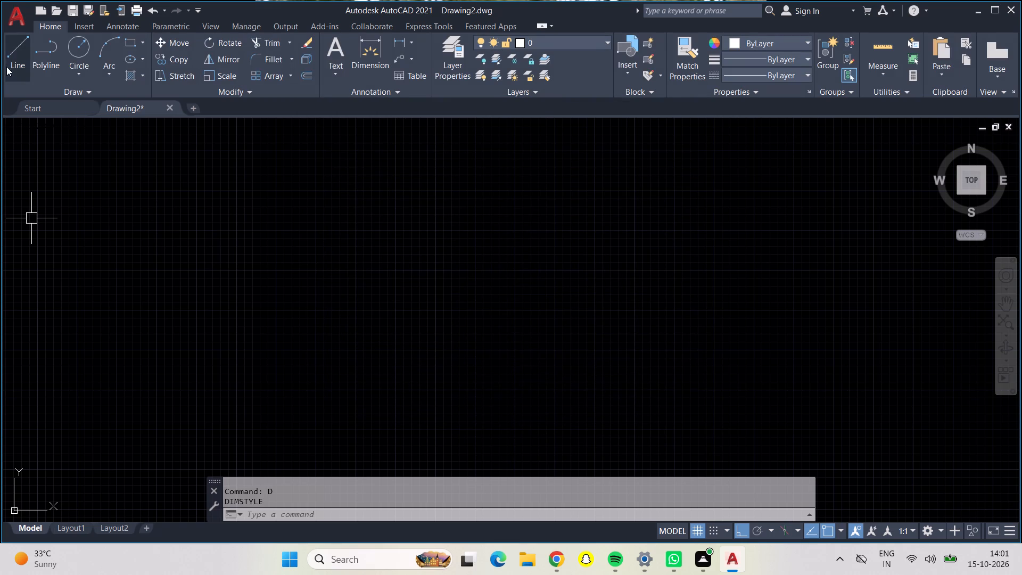
# Draw a closed rectangular outline with lines, 20' wide and 40' high, starting from its upper-left corner.
pyautogui.click(11, 48)
pyautogui.click(253, 199)
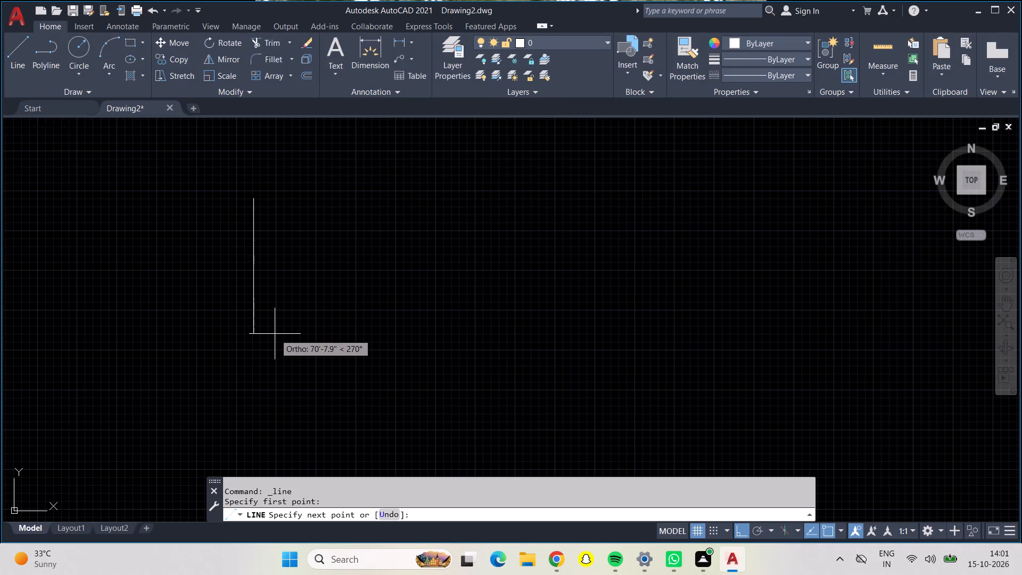
pyautogui.write("40'")
pyautogui.press('Return')
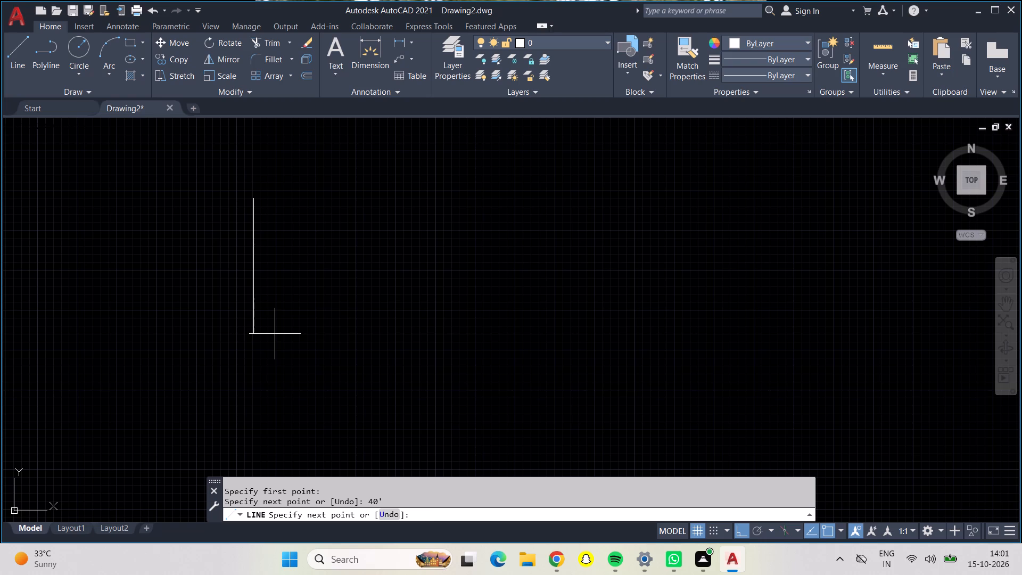
pyautogui.write("20'")
pyautogui.press('Return')
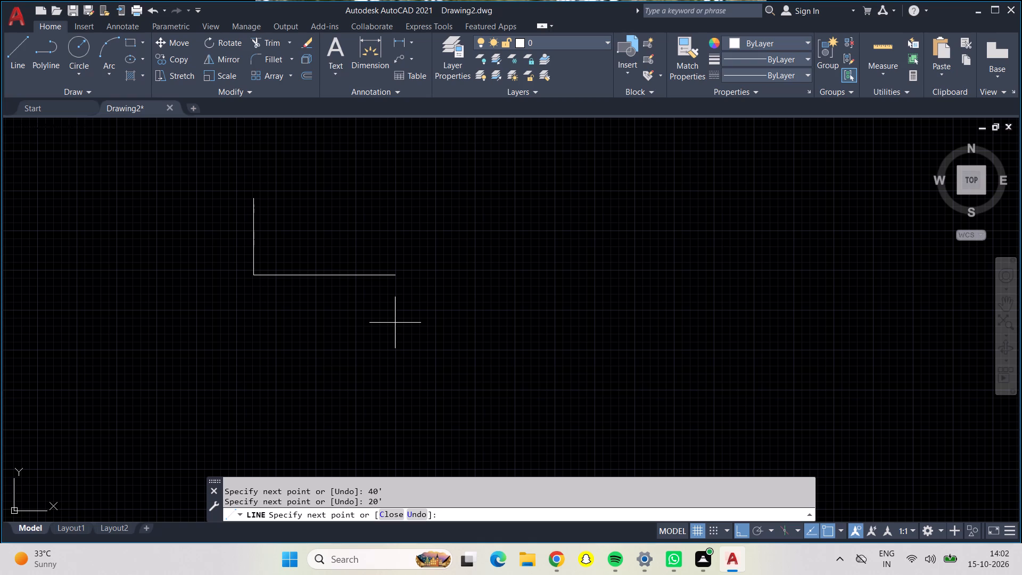
pyautogui.write("40'")
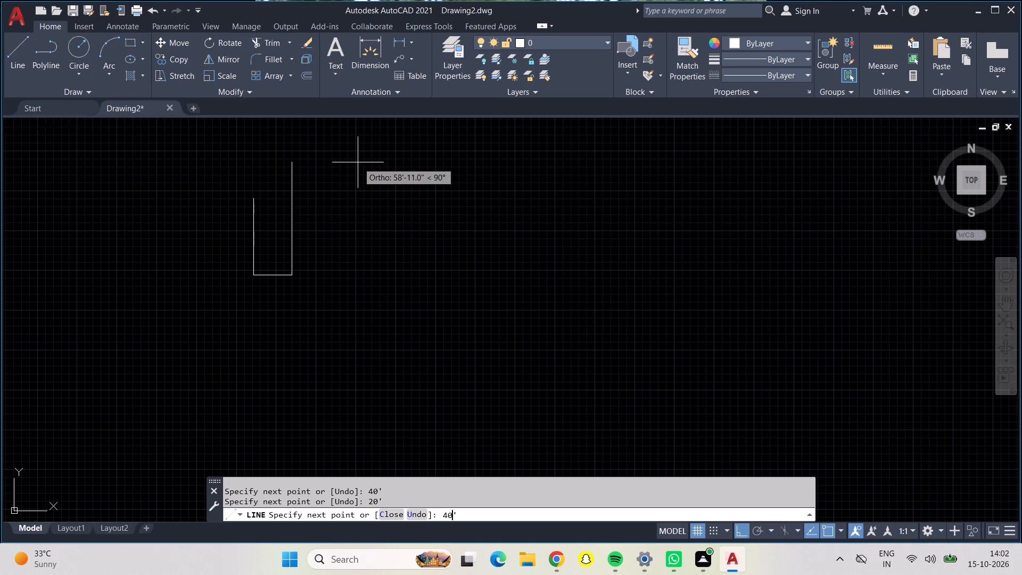
pyautogui.press('Return')
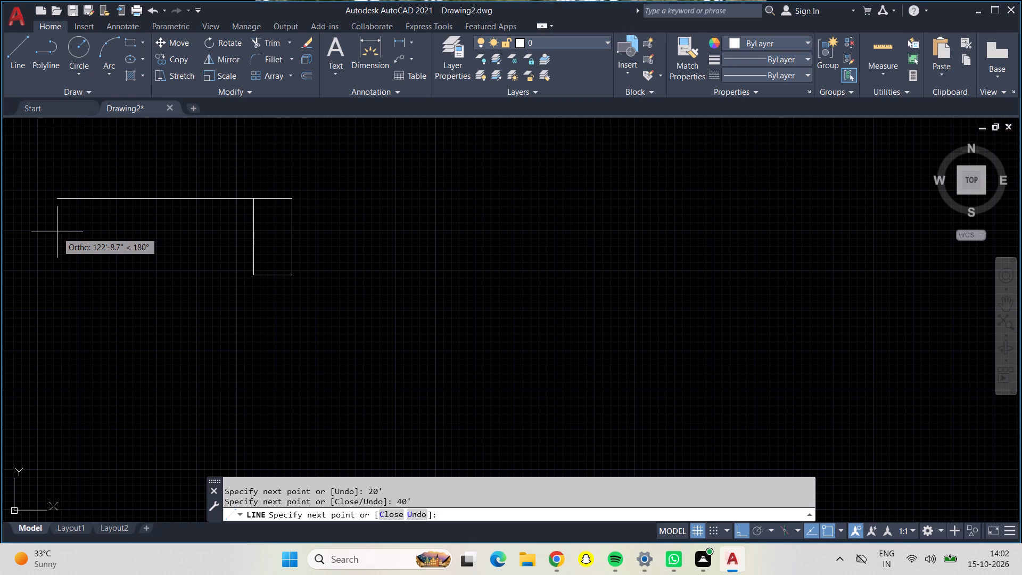
pyautogui.write("20'")
pyautogui.press('Return')
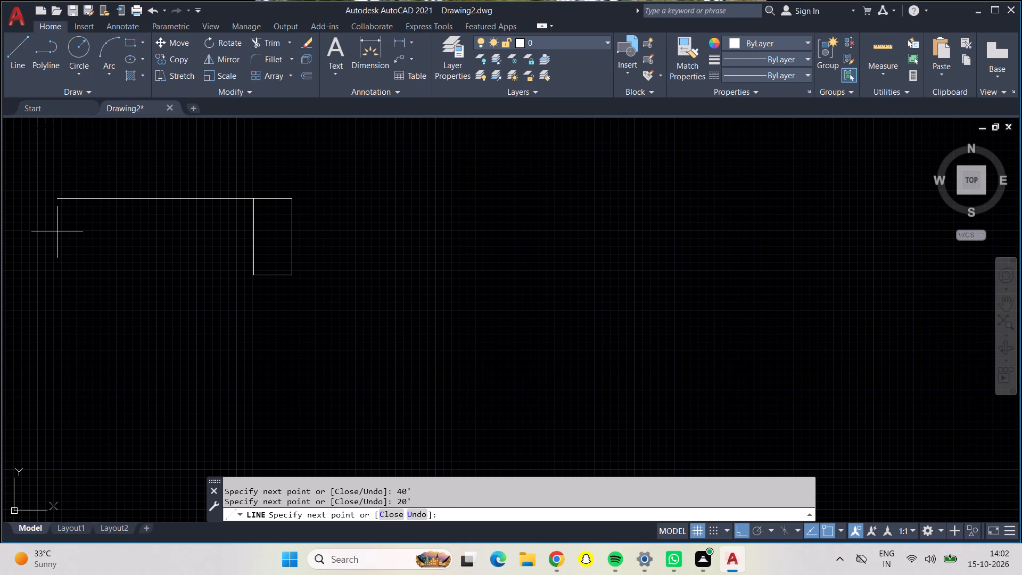
pyautogui.press('Escape')
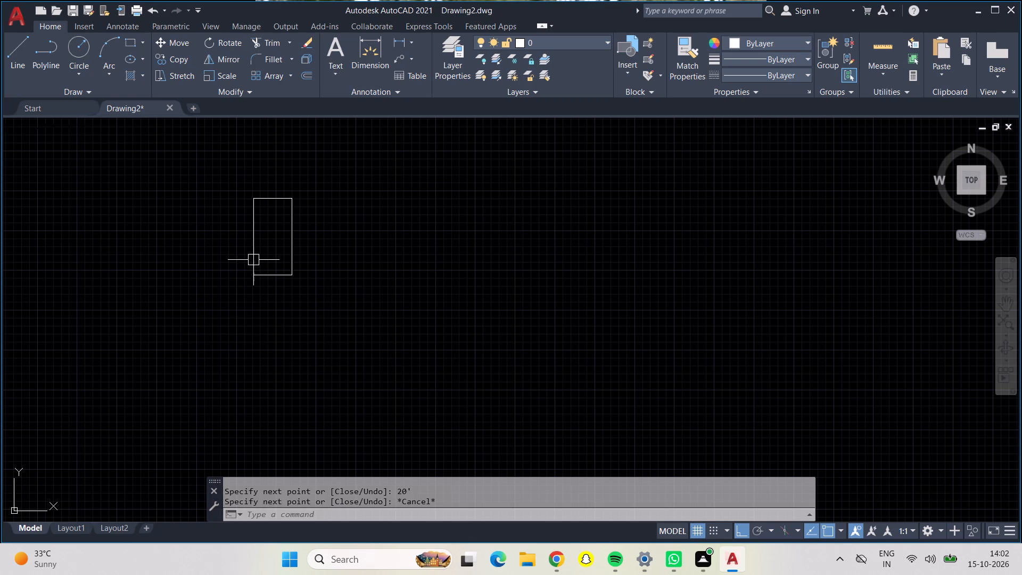
# Offset all four sides of the rectangular outline 9" inward to form the outer walls.
pyautogui.scroll(3, 269, 251)
pyautogui.moveTo(272, 250); pyautogui.dragTo(371, 355, button='middle')
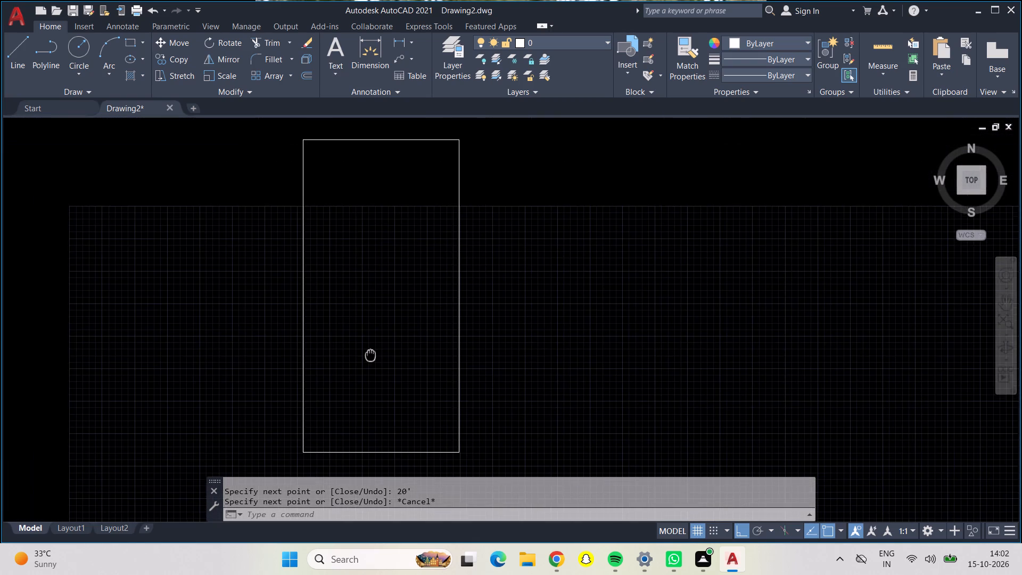
pyautogui.moveTo(371, 355); pyautogui.dragTo(373, 359, button='middle')
pyautogui.press('o')
pyautogui.press('Return')
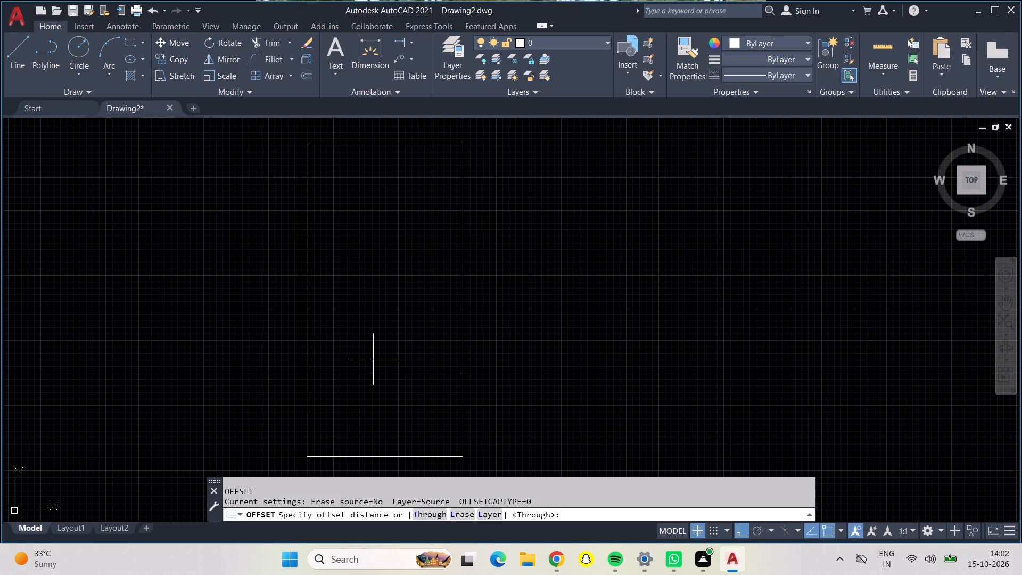
pyautogui.write('9"')
pyautogui.press('Return')
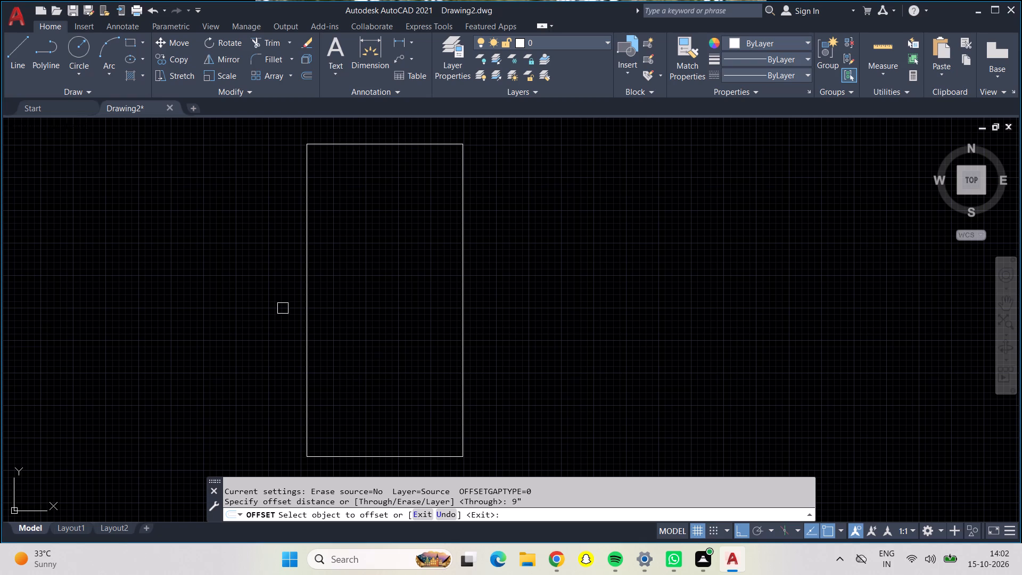
pyautogui.click(310, 328)
pyautogui.click(342, 342)
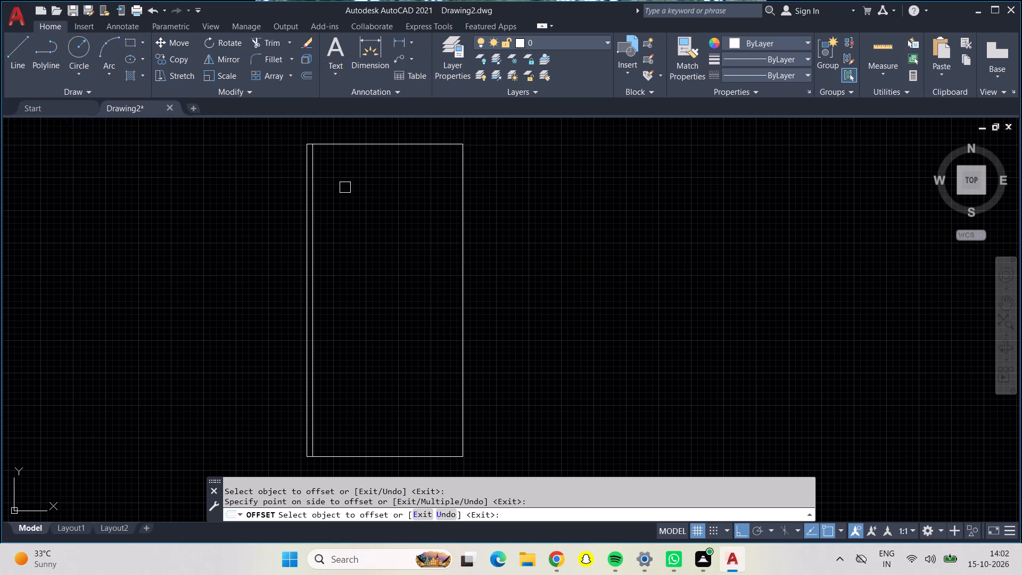
pyautogui.click(349, 144)
pyautogui.click(361, 212)
pyautogui.moveTo(467, 252); pyautogui.dragTo(457, 252)
pyautogui.click(357, 249)
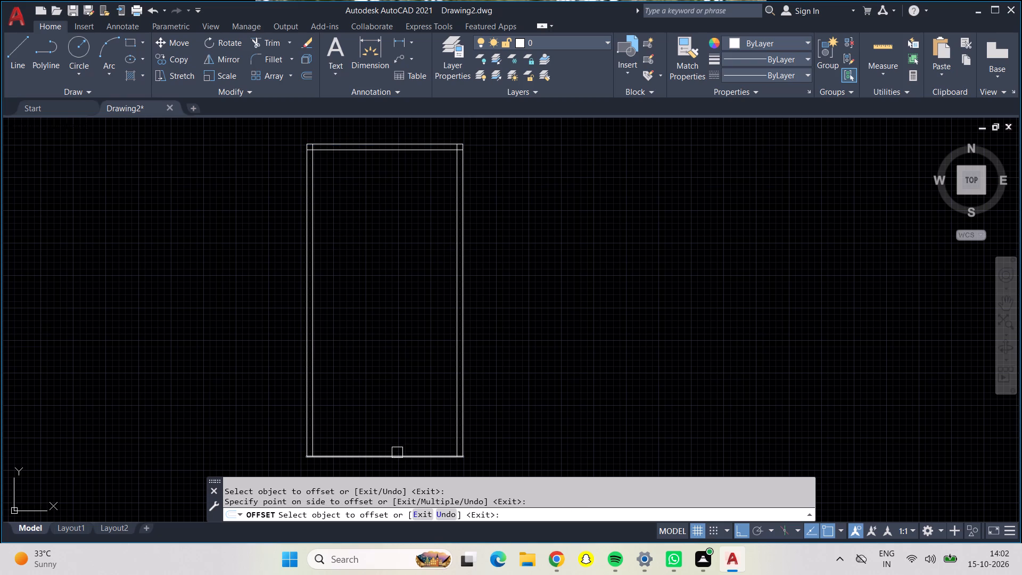
pyautogui.click(397, 467)
pyautogui.click(384, 461)
pyautogui.click(385, 414)
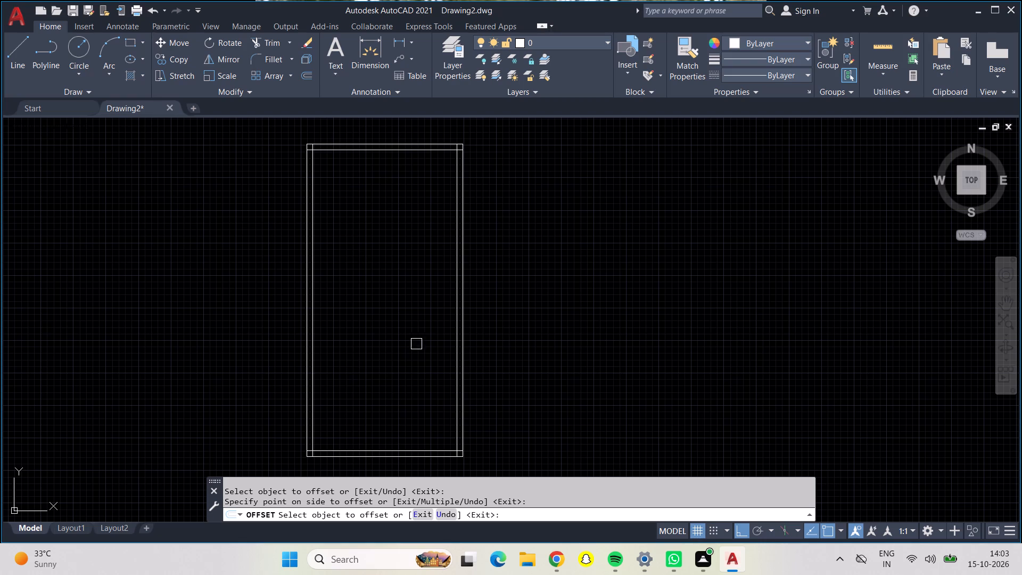
pyautogui.press('Escape')
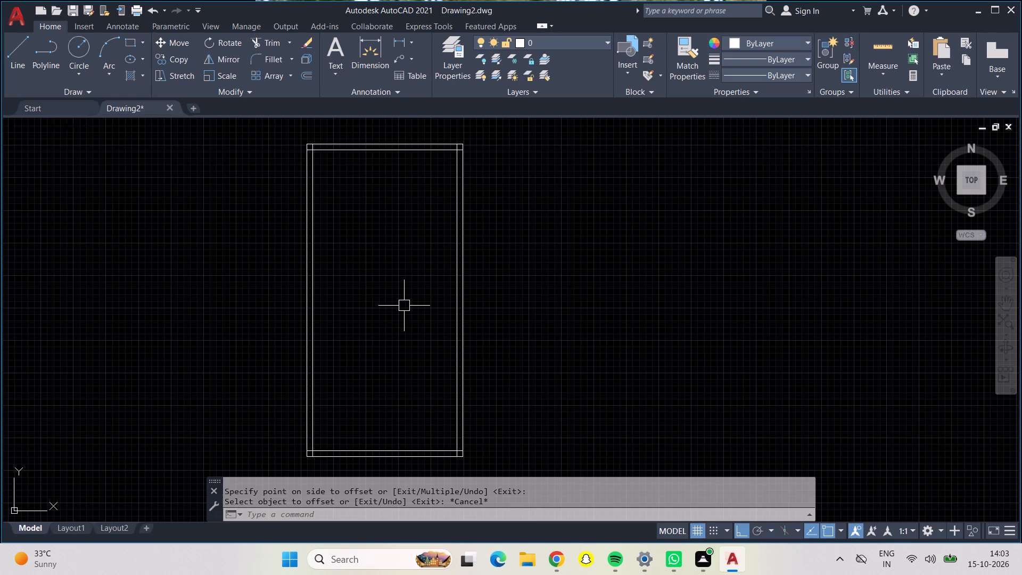
# Offset the left wall's inner line 8' to the right, into the plan.
pyautogui.press('o')
pyautogui.press('Return')
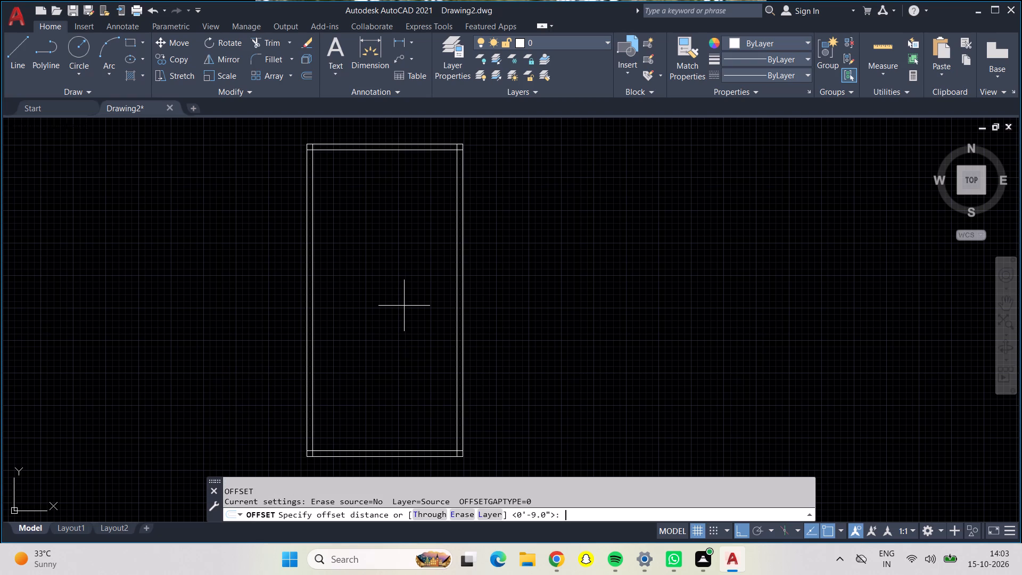
pyautogui.write("8'")
pyautogui.press('Return')
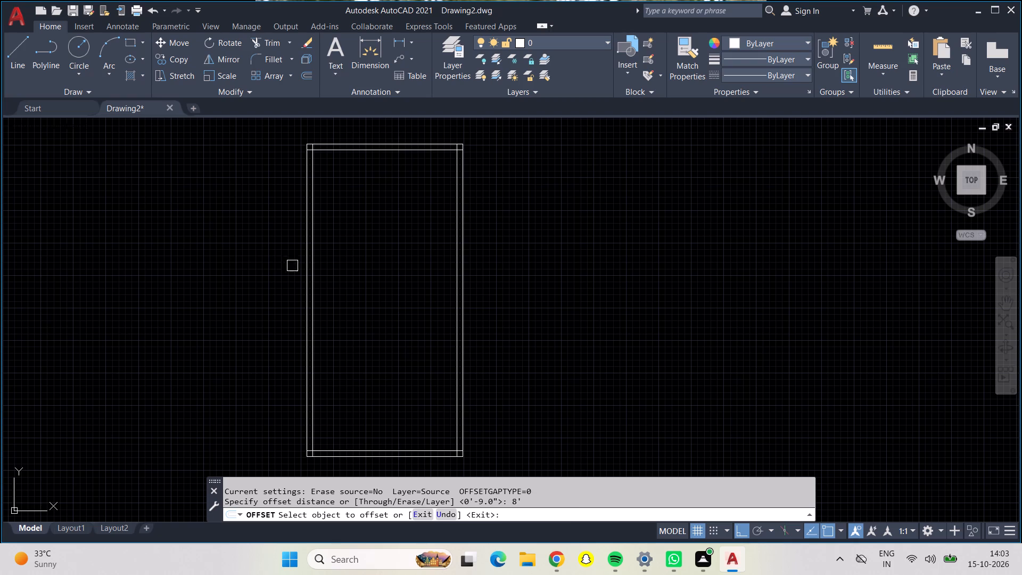
pyautogui.click(312, 276)
pyautogui.moveTo(393, 305); pyautogui.dragTo(402, 309)
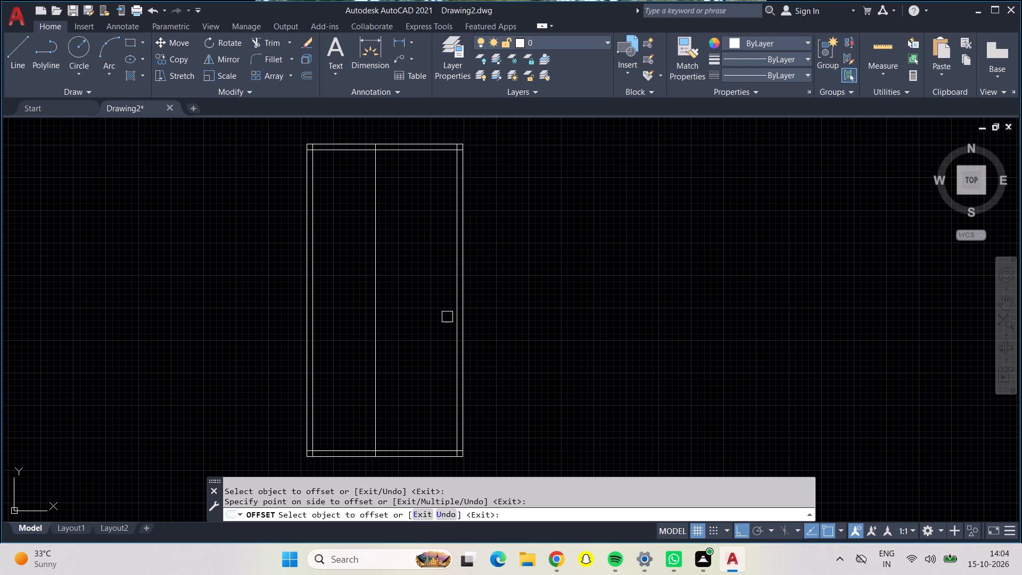
pyautogui.press('Escape')
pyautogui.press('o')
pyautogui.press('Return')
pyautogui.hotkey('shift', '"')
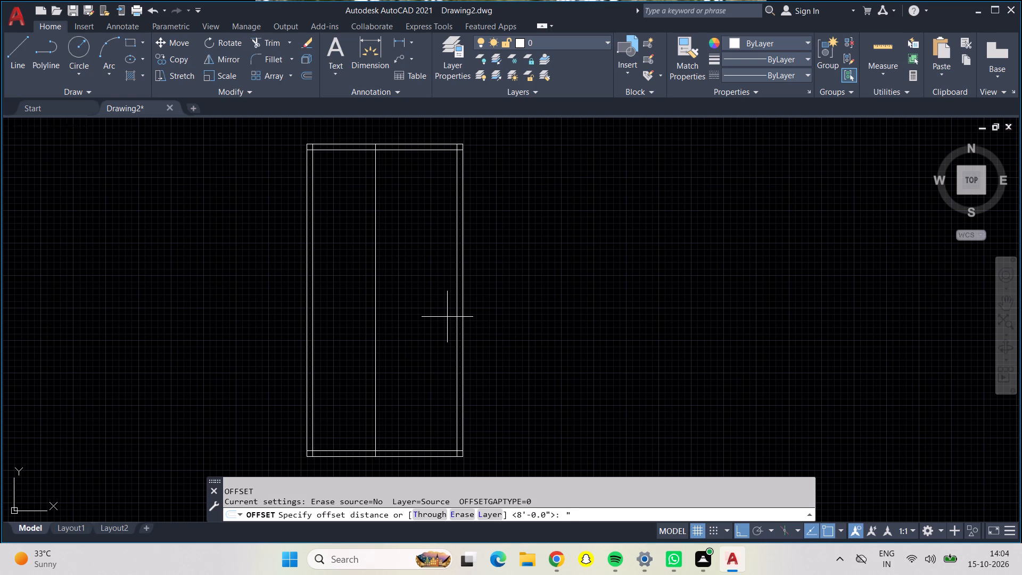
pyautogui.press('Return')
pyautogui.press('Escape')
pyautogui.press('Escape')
# Offset the middle vertical line 6" to the right to form the vertical partition wall.
pyautogui.press('o')
pyautogui.press('Return')
pyautogui.write('6"')
pyautogui.press('Return')
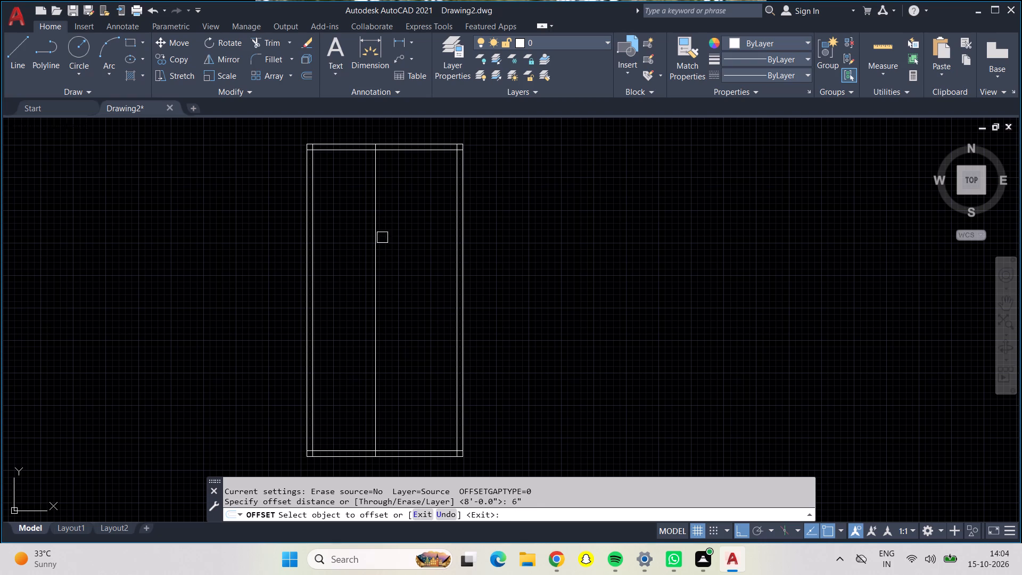
pyautogui.click(378, 242)
pyautogui.click(492, 251)
pyautogui.press('Escape')
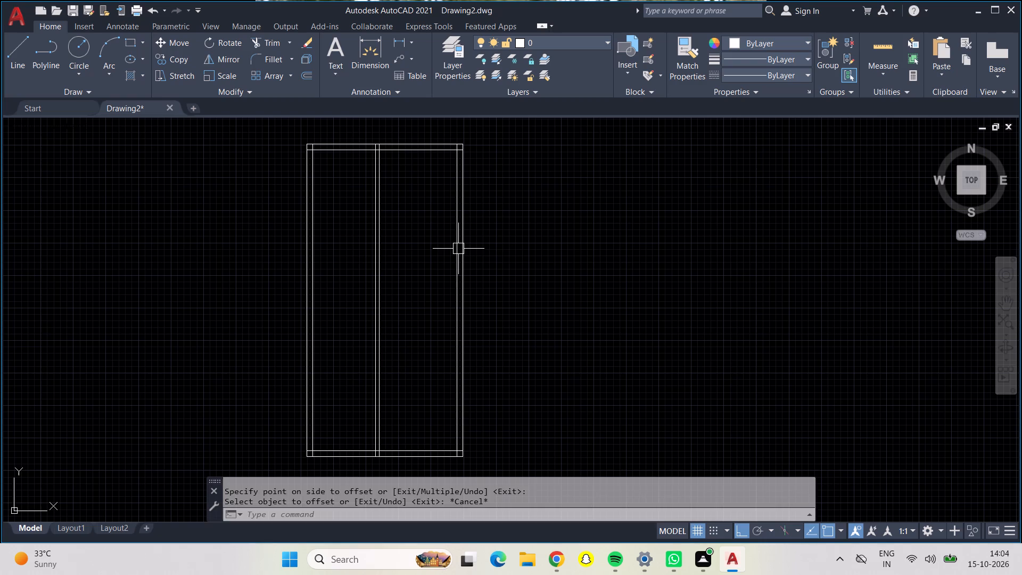
# Offset the top wall's inner line 4'4" downward across the plan.
pyautogui.press('o')
pyautogui.press('Return')
pyautogui.write('4\'4"')
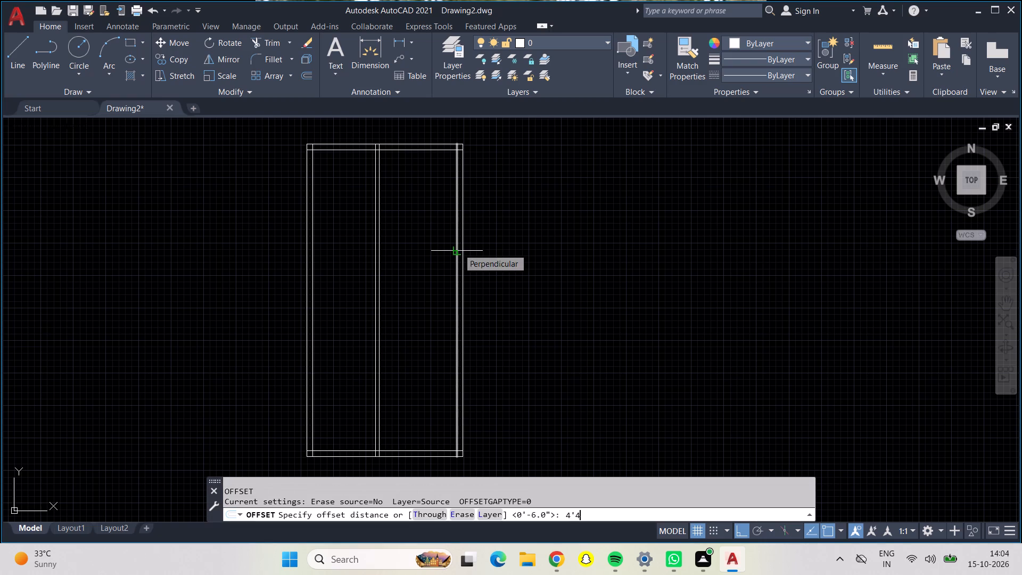
pyautogui.press('Return')
pyautogui.click(357, 152)
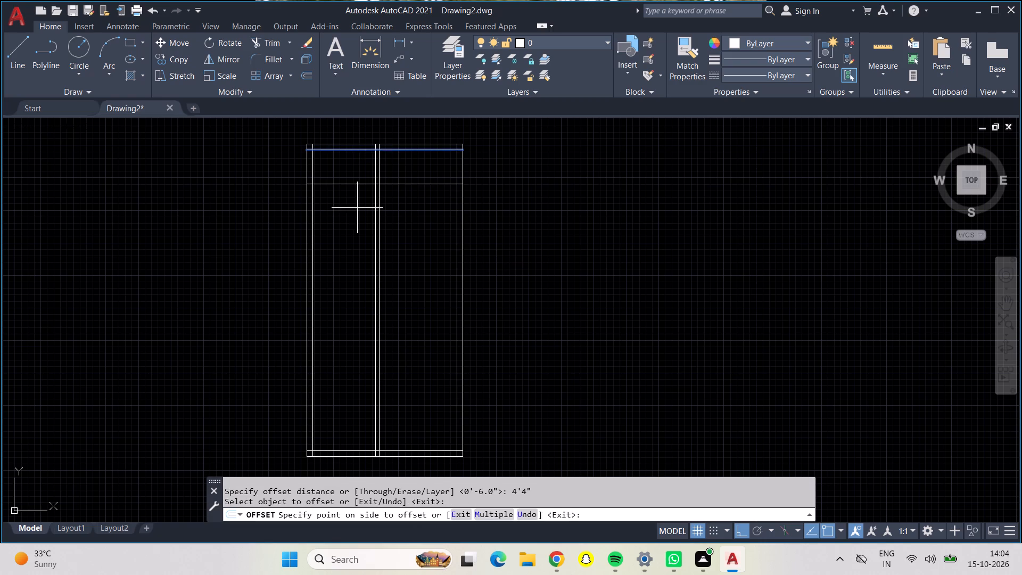
pyautogui.click(355, 284)
pyautogui.press('Escape')
# Offset the horizontal line below the top wall 6" downward to form a partition wall.
pyautogui.press('o')
pyautogui.press('Return')
pyautogui.write('6"')
pyautogui.press('Return')
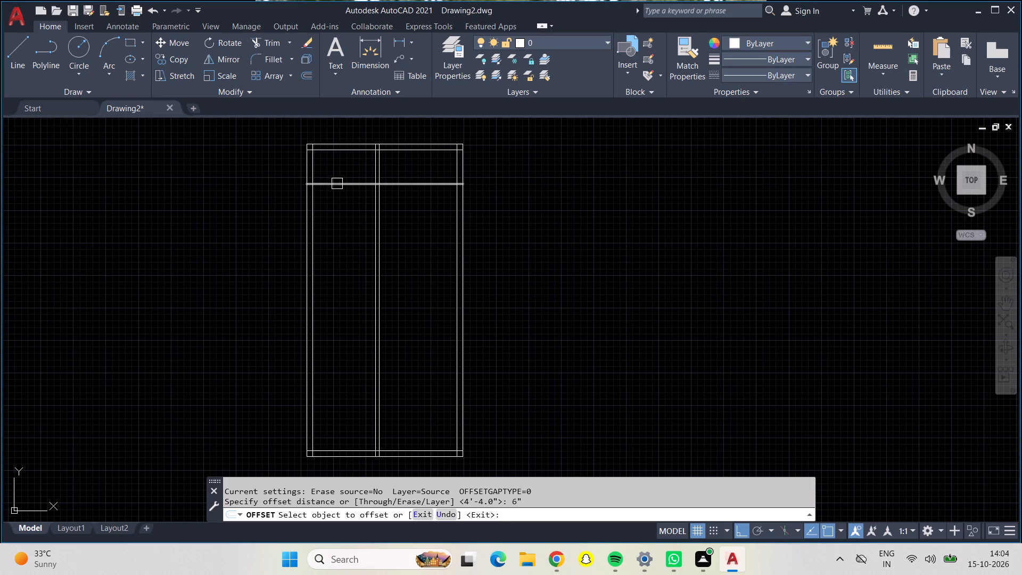
pyautogui.click(337, 184)
pyautogui.click(344, 302)
pyautogui.press('Escape')
# Offset the lower line of the horizontal partition wall 11' downward.
pyautogui.press('o')
pyautogui.press('Return')
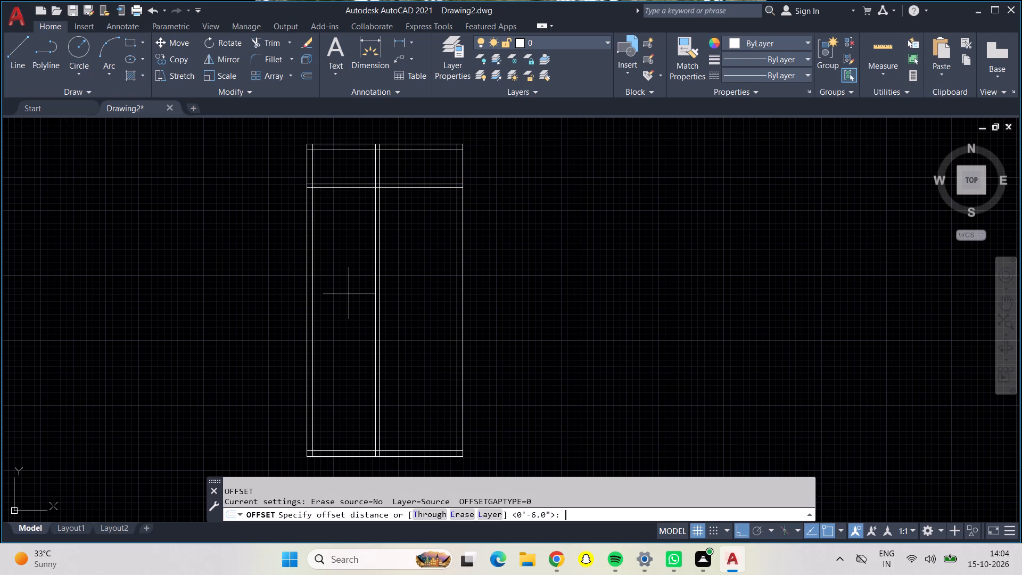
pyautogui.write('10')
pyautogui.press('BackSpace')
pyautogui.write("1'")
pyautogui.press('Return')
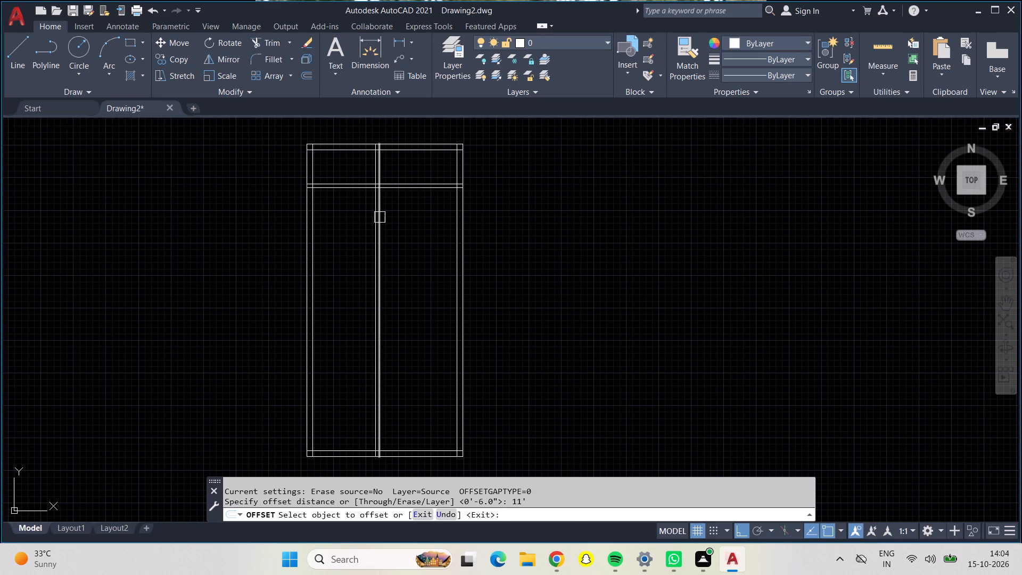
pyautogui.click(391, 189)
pyautogui.click(407, 251)
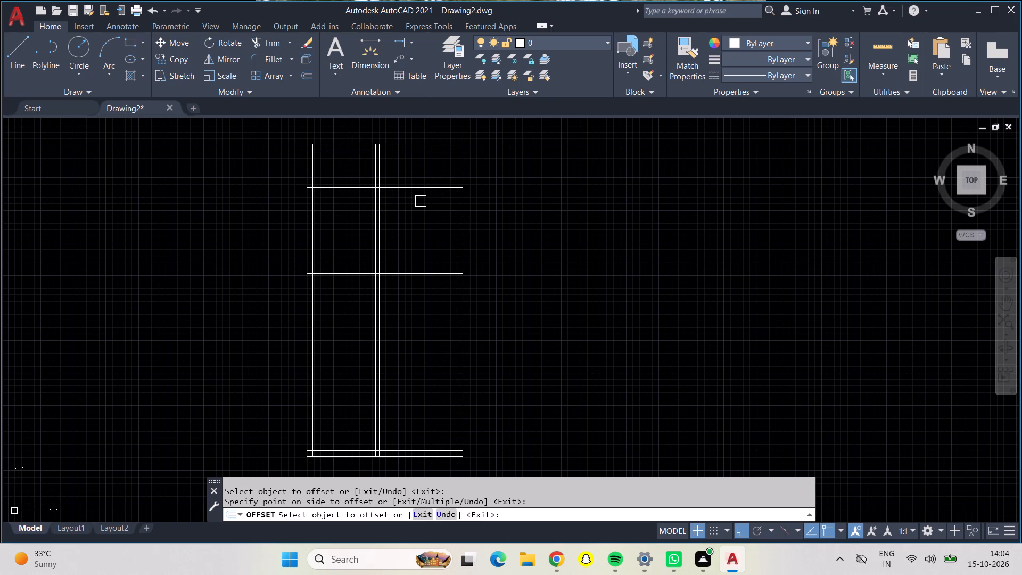
pyautogui.press('Escape')
# Offset the lowest horizontal partition line 6" downward to form the second horizontal partition wall.
pyautogui.press('o')
pyautogui.press('Return')
pyautogui.write('6"')
pyautogui.press('Return')
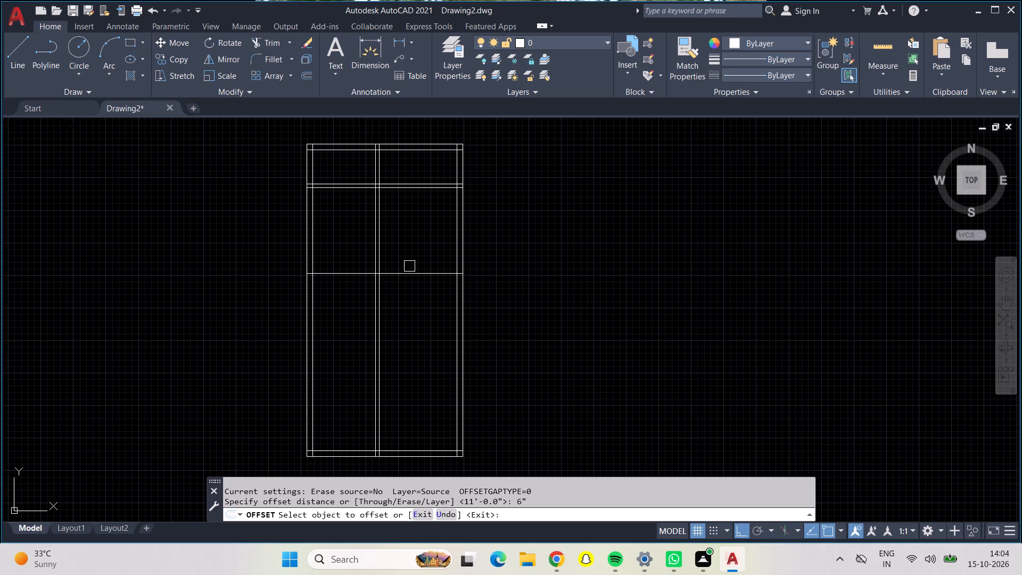
pyautogui.click(409, 272)
pyautogui.click(410, 300)
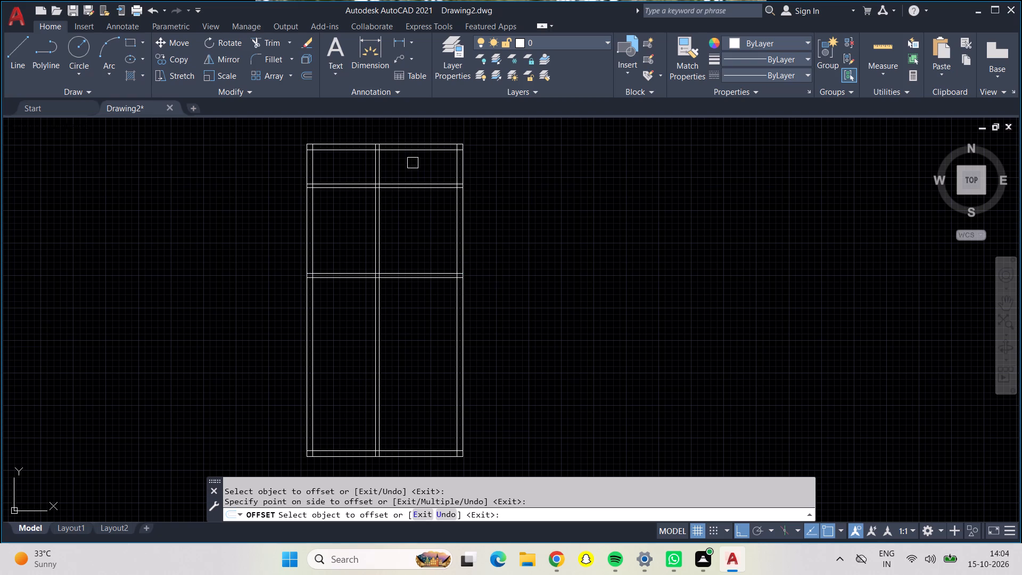
pyautogui.press('Escape')
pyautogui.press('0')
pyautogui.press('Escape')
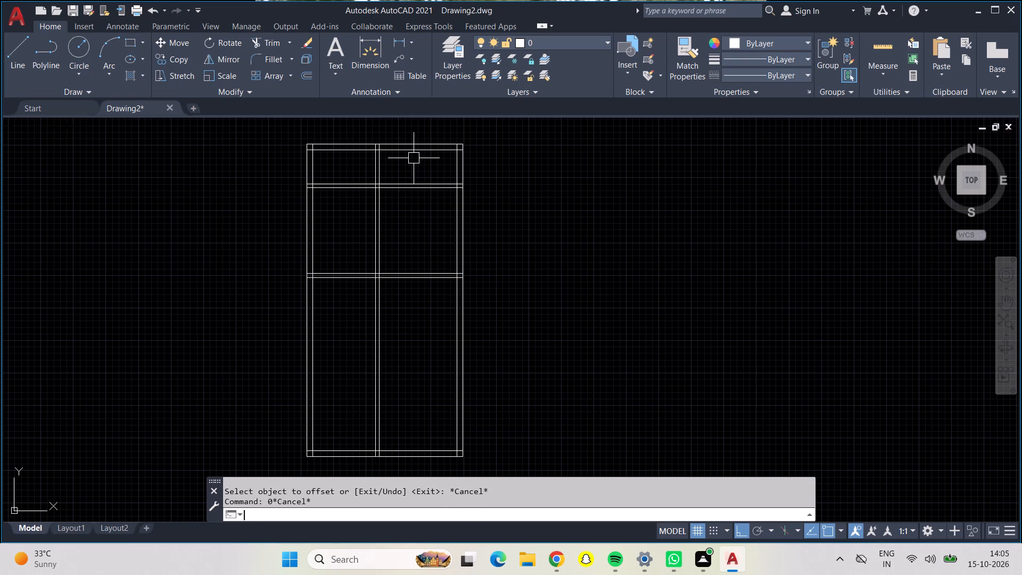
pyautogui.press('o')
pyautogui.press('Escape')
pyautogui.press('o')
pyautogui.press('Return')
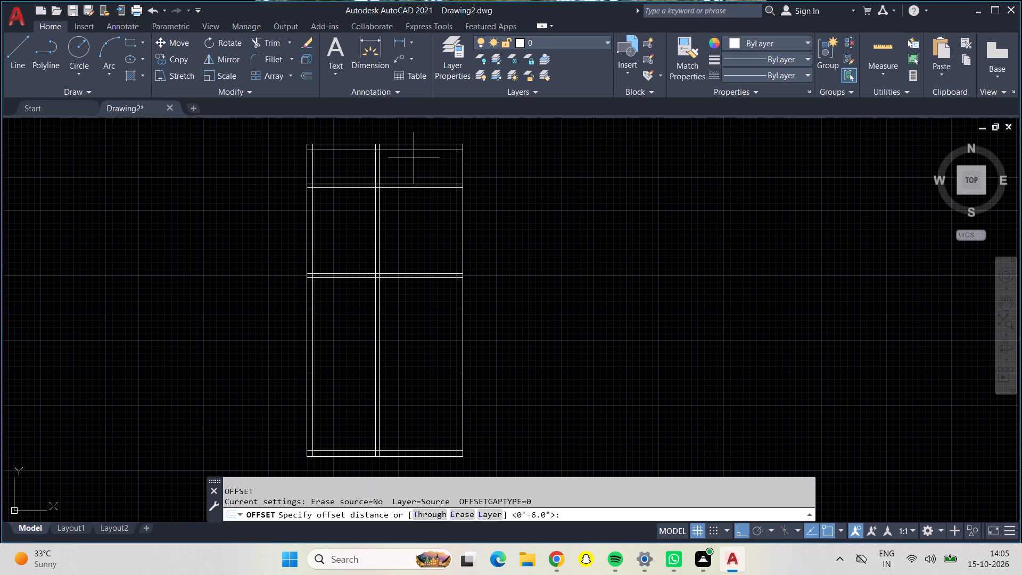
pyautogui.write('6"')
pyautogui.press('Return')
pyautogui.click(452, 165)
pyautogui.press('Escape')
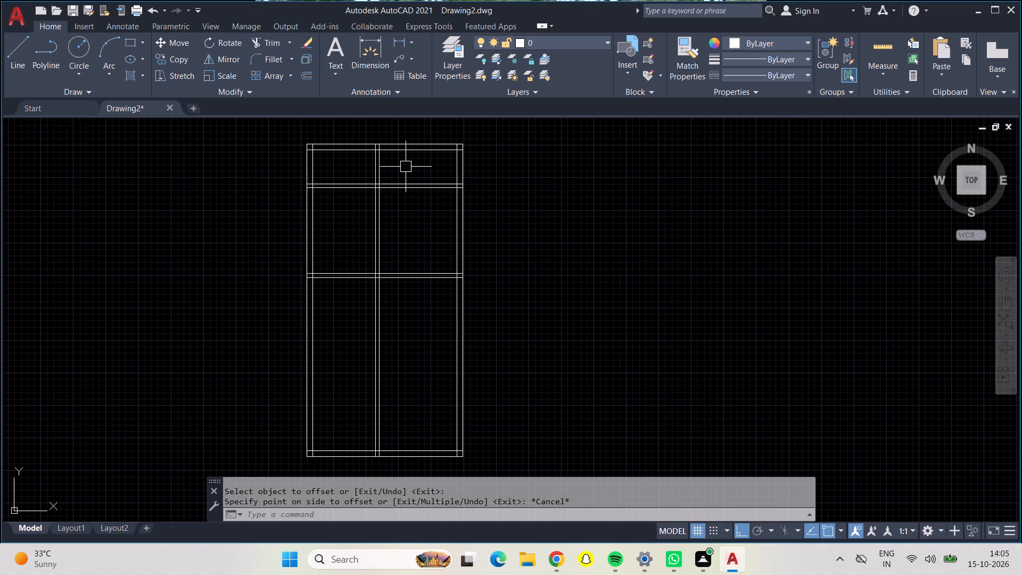
# Offset the right wall's inner line 6' to the left, into the plan.
pyautogui.press('o')
pyautogui.press('Return')
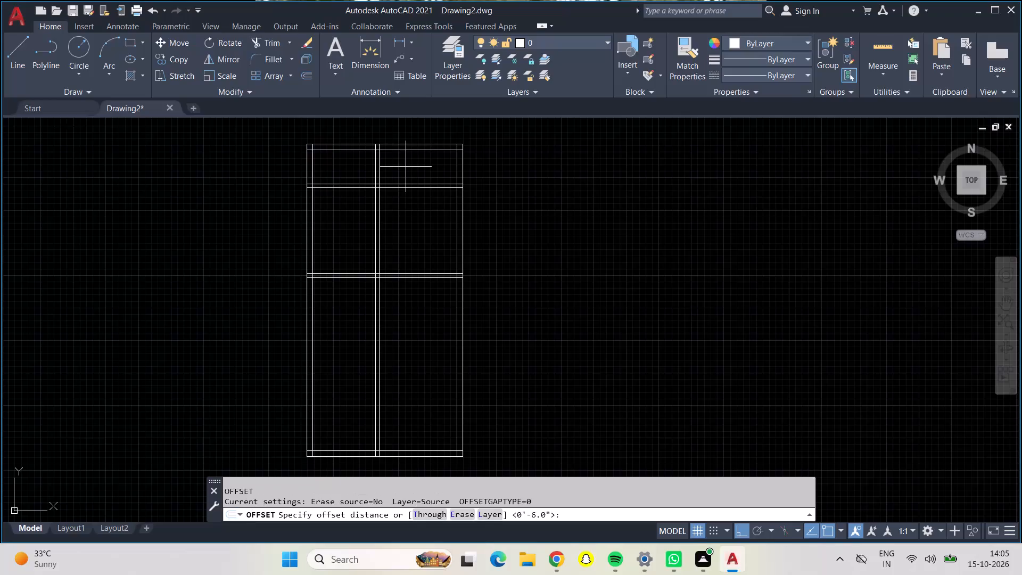
pyautogui.press('6')
pyautogui.press("'")
pyautogui.press('Return')
pyautogui.click(454, 174)
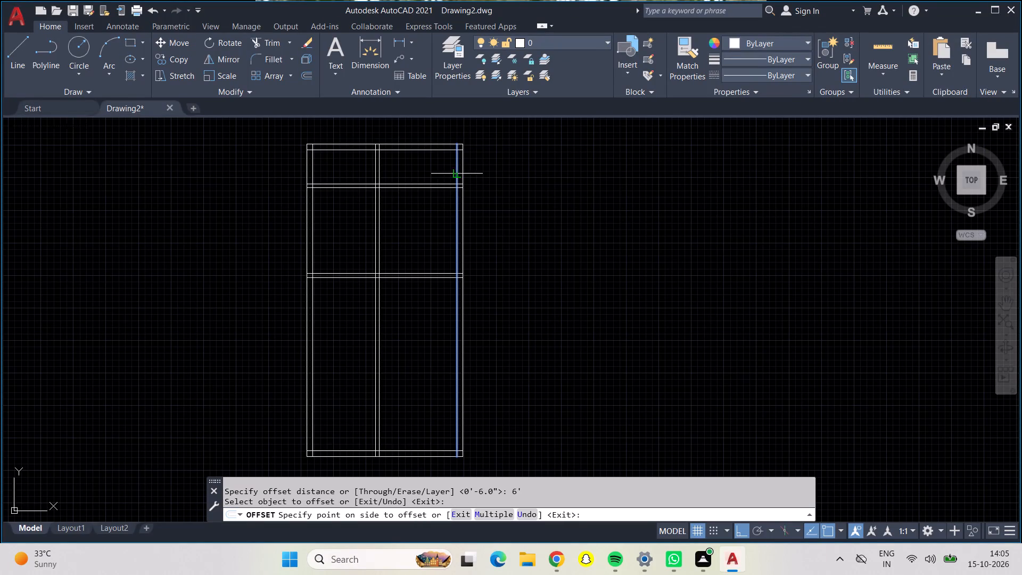
pyautogui.click(400, 172)
pyautogui.press('Escape')
# Offset the new vertical line 6" to the left to form the second vertical partition wall.
pyautogui.press('o')
pyautogui.press('Return')
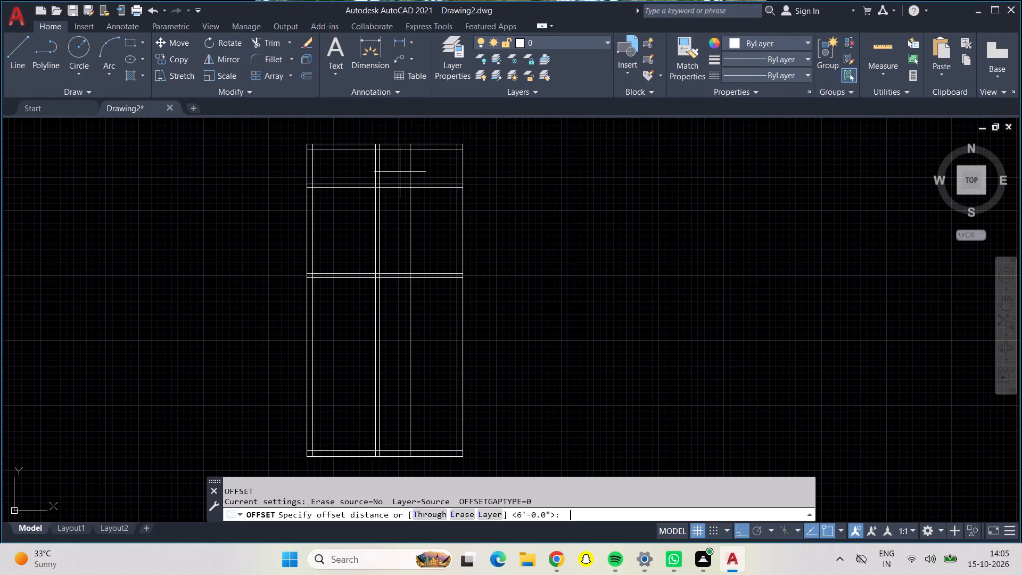
pyautogui.press('6')
pyautogui.hotkey('shift', '"')
pyautogui.press('Return')
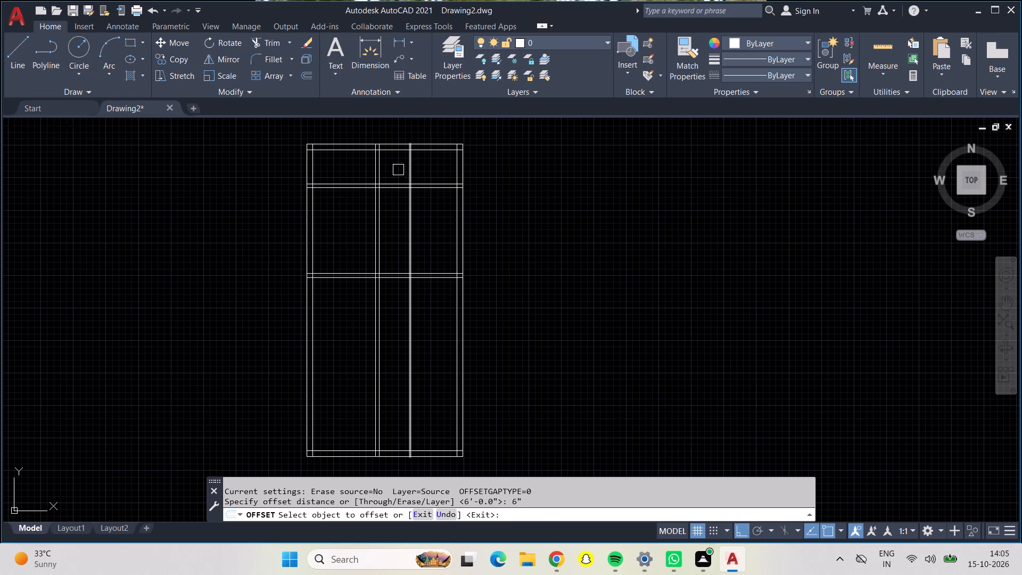
pyautogui.click(398, 170)
pyautogui.click(407, 171)
pyautogui.click(395, 174)
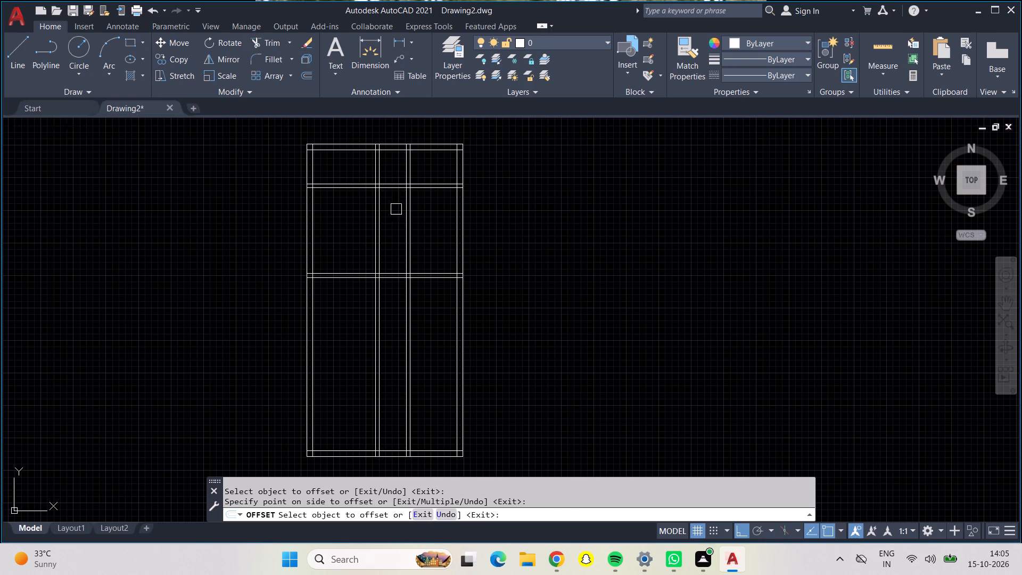
pyautogui.moveTo(392, 233); pyautogui.dragTo(388, 173, button='middle')
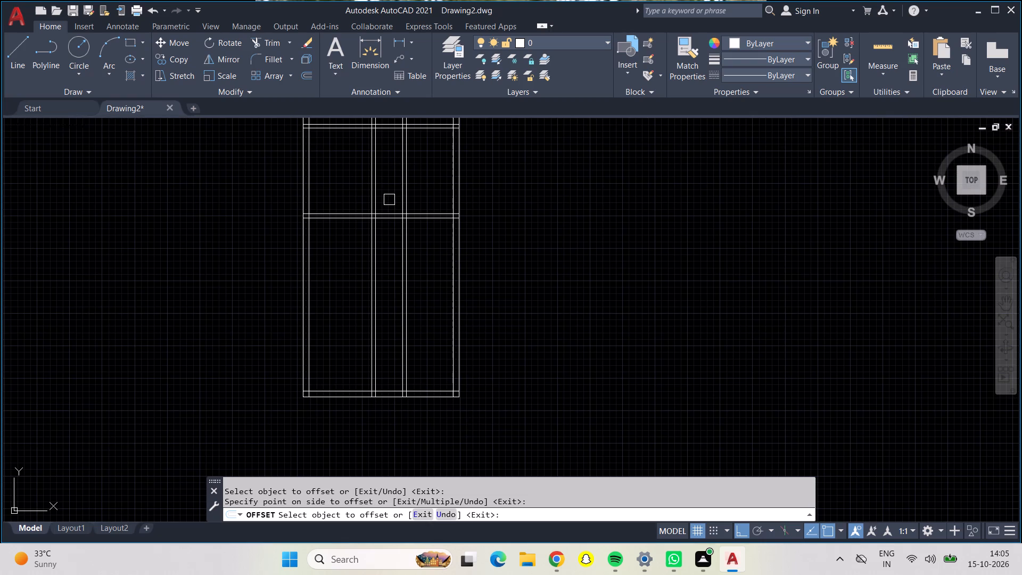
pyautogui.press('Escape')
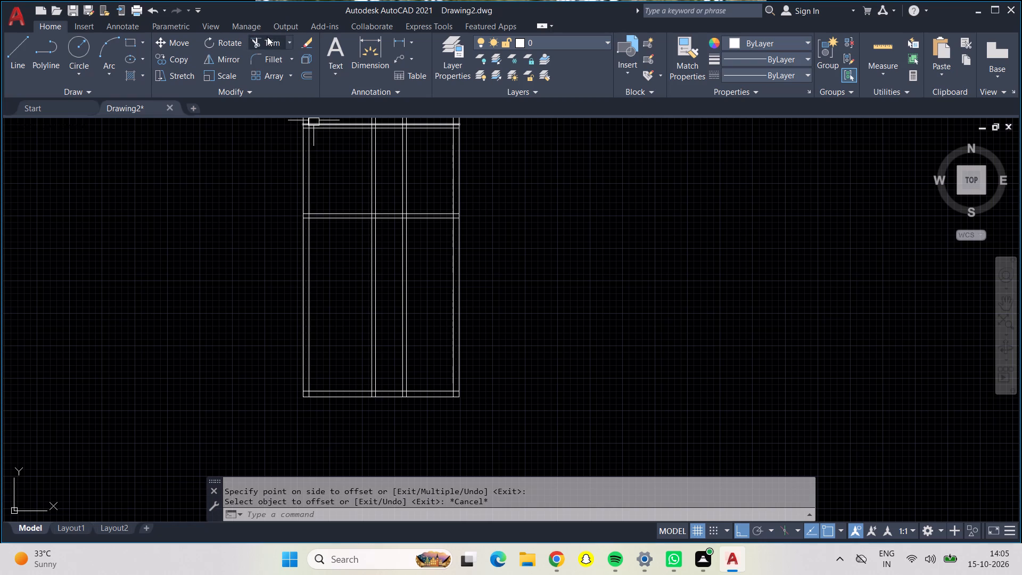
# Trim both lines of the right-hand vertical partition between the first and second horizontal partition walls.
pyautogui.click(267, 37)
pyautogui.moveTo(384, 170); pyautogui.dragTo(409, 182)
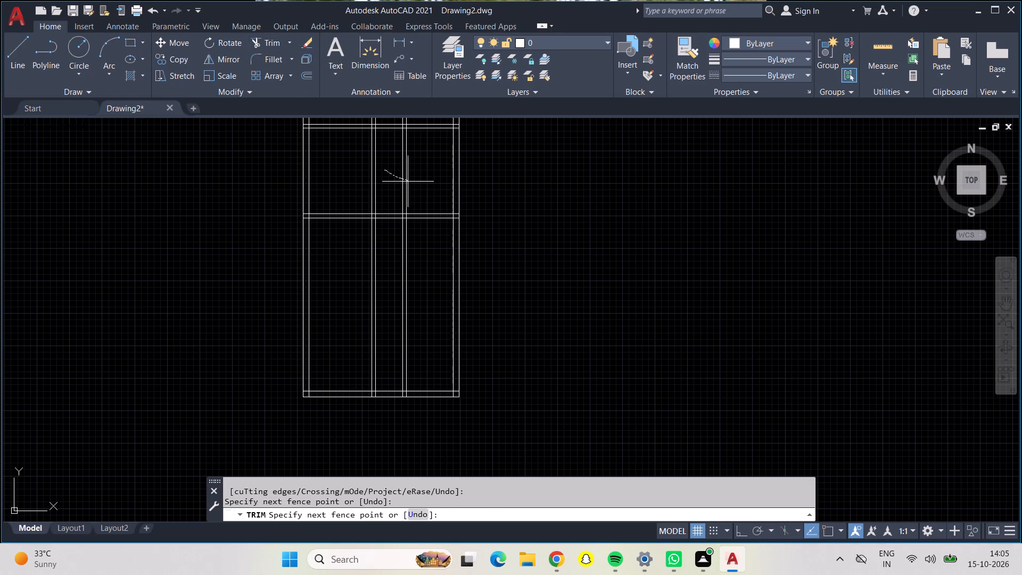
pyautogui.moveTo(409, 182); pyautogui.dragTo(417, 186)
pyautogui.press('Escape')
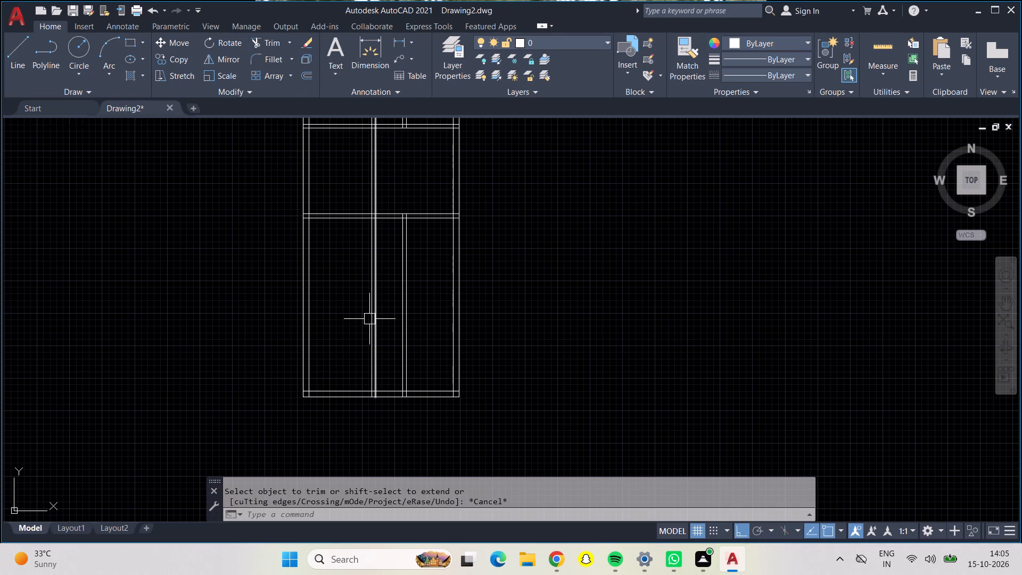
# Trim both vertical partitions between the second horizontal partition wall and the bottom outer wall.
pyautogui.click(268, 37)
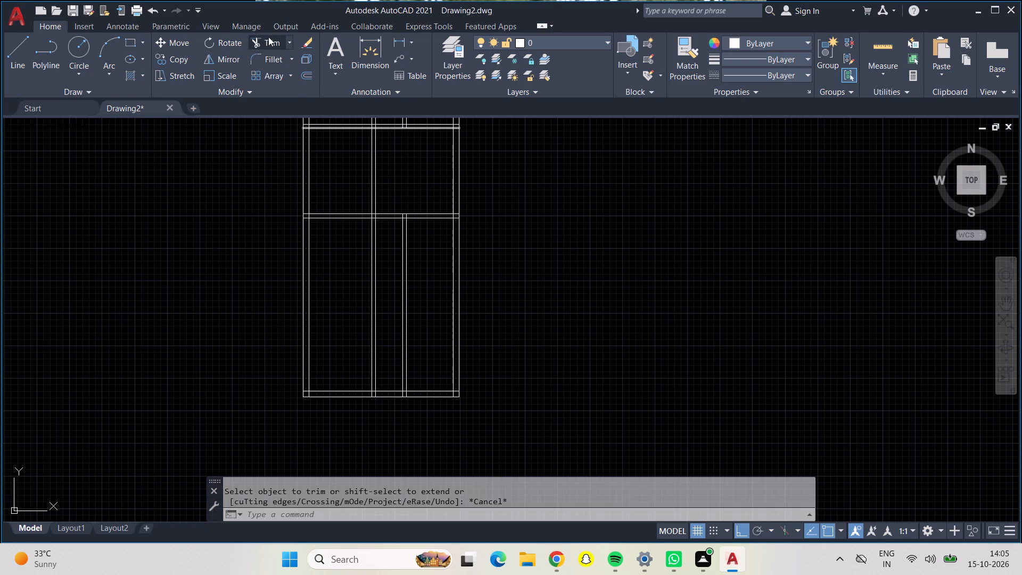
pyautogui.moveTo(326, 274); pyautogui.dragTo(415, 301)
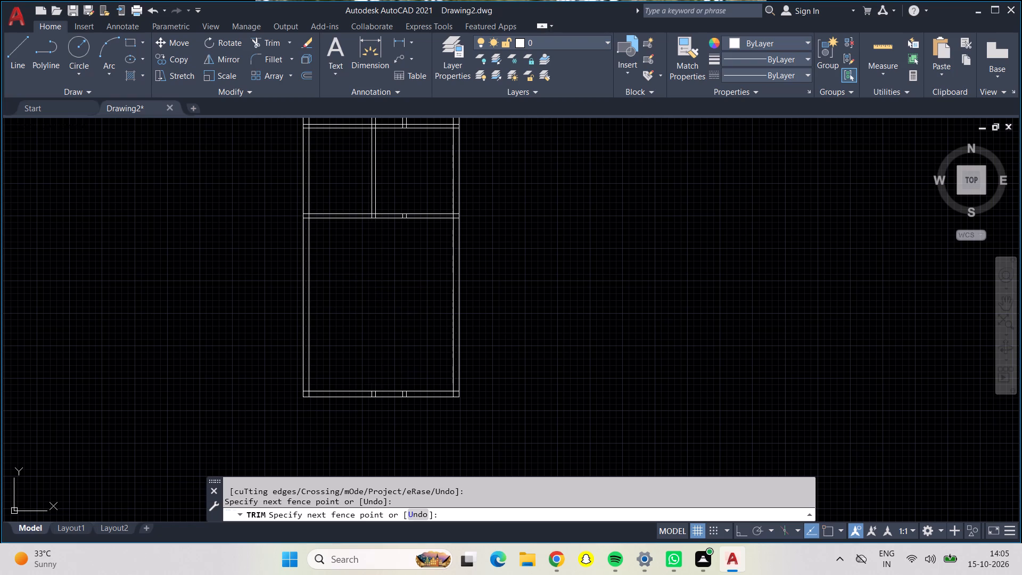
pyautogui.press('Escape')
# Offset the lower line of the second horizontal partition wall 10'4" downward.
pyautogui.moveTo(406, 312); pyautogui.dragTo(411, 282, button='middle')
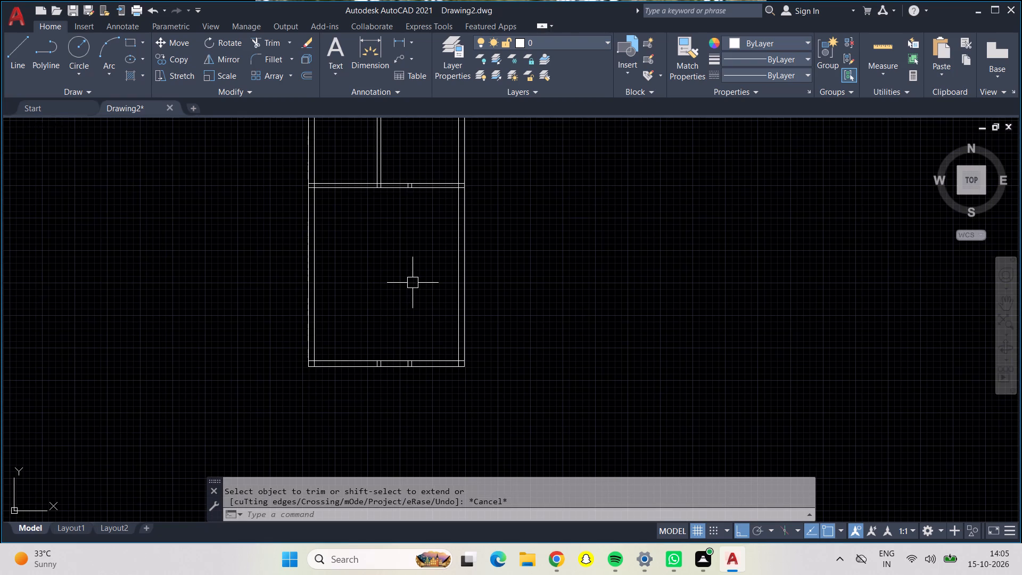
pyautogui.scroll(1, 409, 280)
pyautogui.moveTo(405, 275); pyautogui.dragTo(415, 299, button='middle')
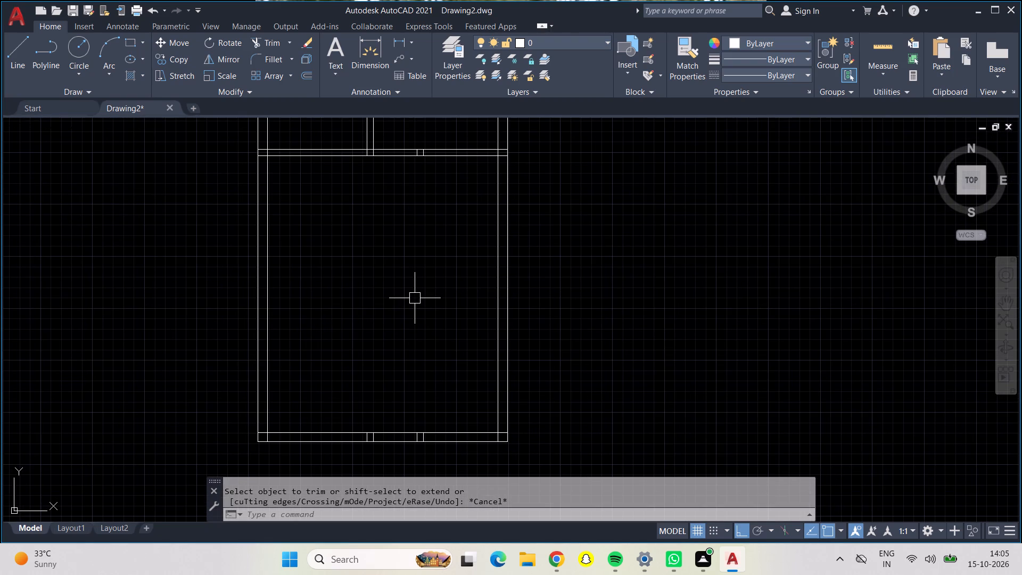
pyautogui.press('Escape')
pyautogui.press('o')
pyautogui.press('Return')
pyautogui.write('10\'4"')
pyautogui.press('Return')
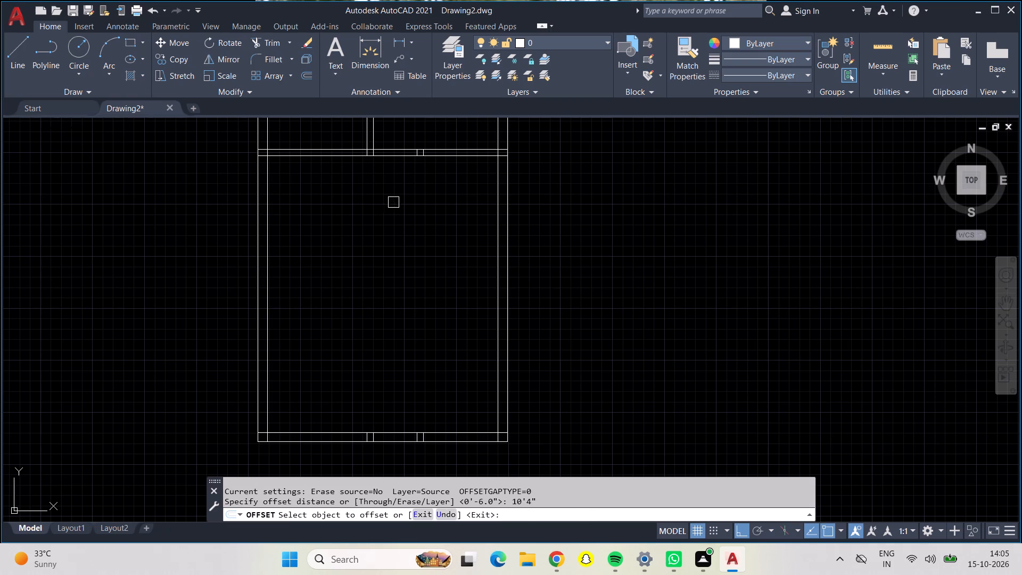
pyautogui.click(396, 158)
pyautogui.click(399, 232)
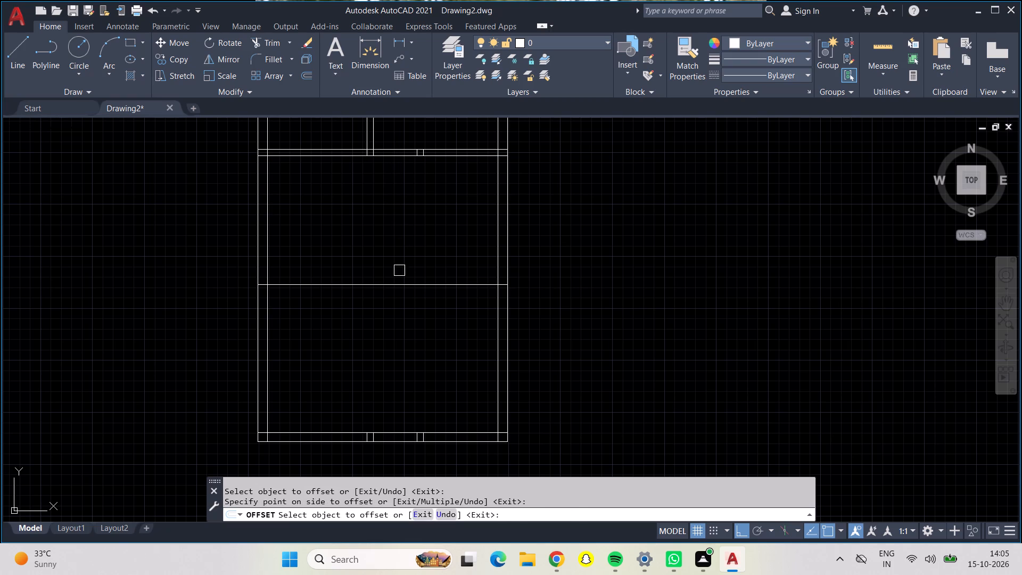
pyautogui.press('Escape')
# Offset the new horizontal line 6" downward to form the third horizontal partition wall.
pyautogui.press('o')
pyautogui.press('Return')
pyautogui.write('6"')
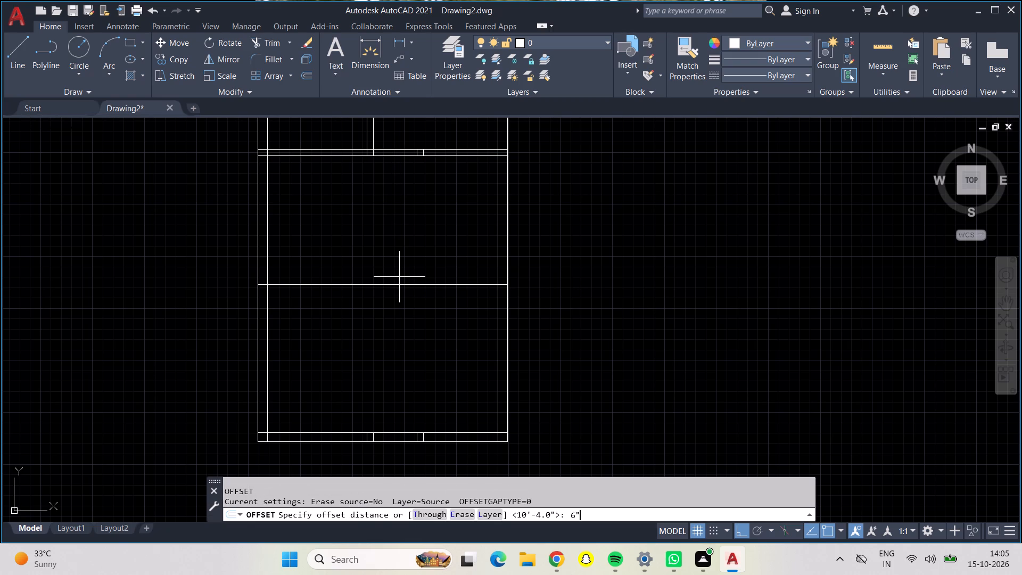
pyautogui.press('Return')
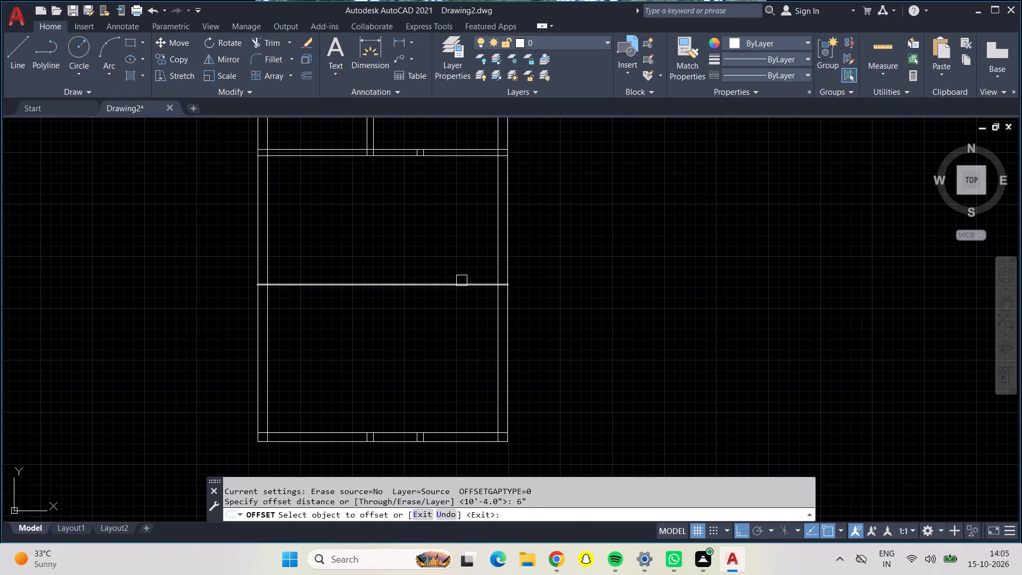
pyautogui.click(461, 281)
pyautogui.click(452, 335)
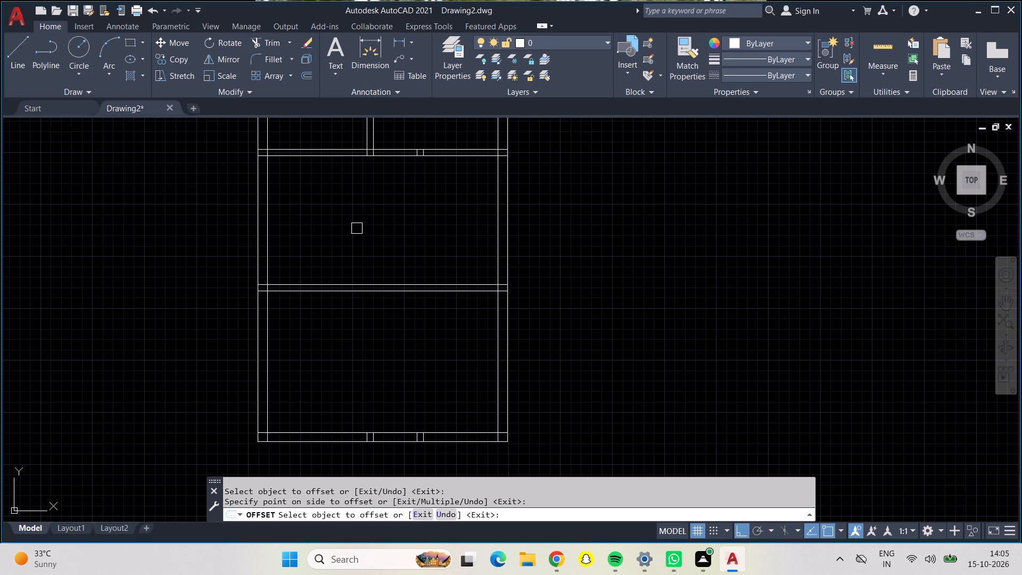
pyautogui.moveTo(396, 221); pyautogui.dragTo(367, 222, button='middle')
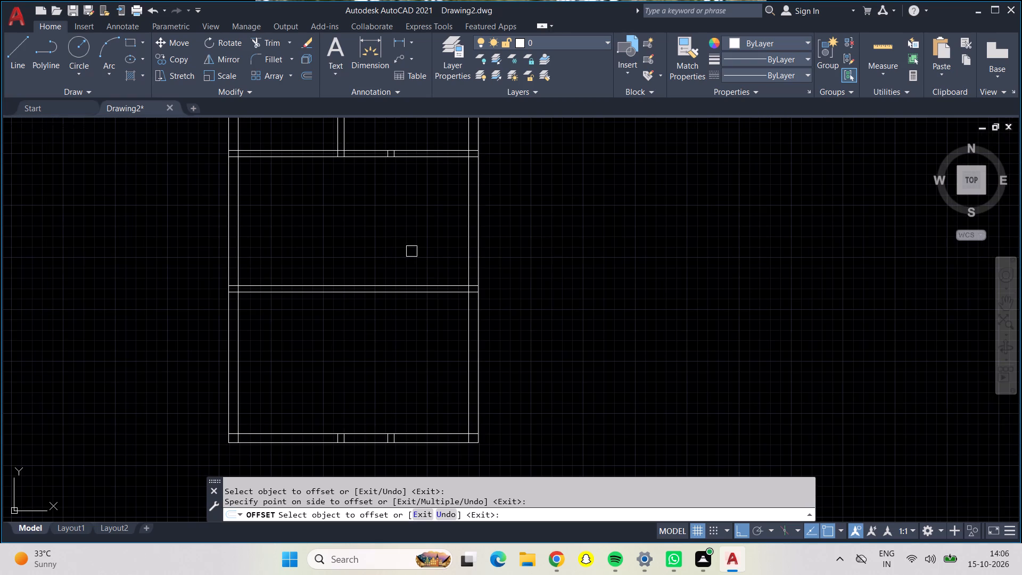
pyautogui.moveTo(411, 251); pyautogui.dragTo(381, 225, button='middle')
pyautogui.press('Escape')
# Offset the lower line of the third horizontal partition wall 4' downward.
pyautogui.press('o')
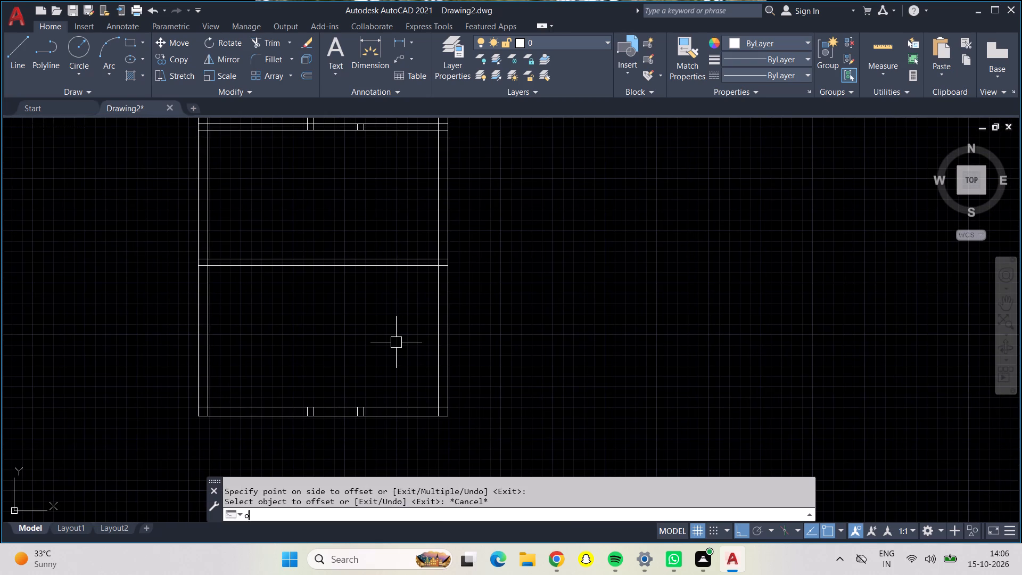
pyautogui.press('Return')
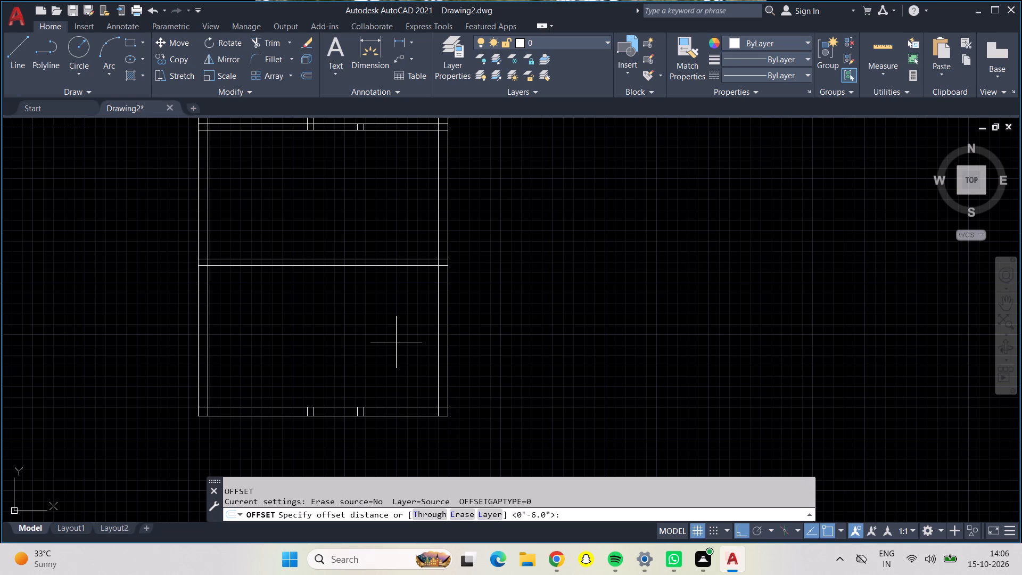
pyautogui.press('4')
pyautogui.press("'")
pyautogui.press('Return')
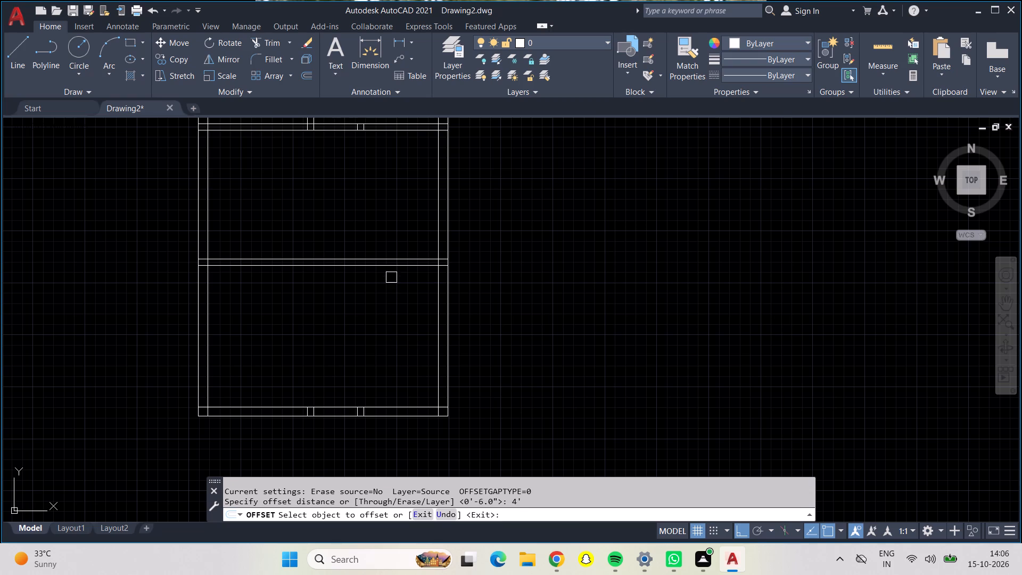
pyautogui.click(392, 268)
pyautogui.click(393, 317)
pyautogui.press('Escape')
# Offset the new lowest horizontal line 9" downward to form a wall above the bottom outer wall.
pyautogui.press('o')
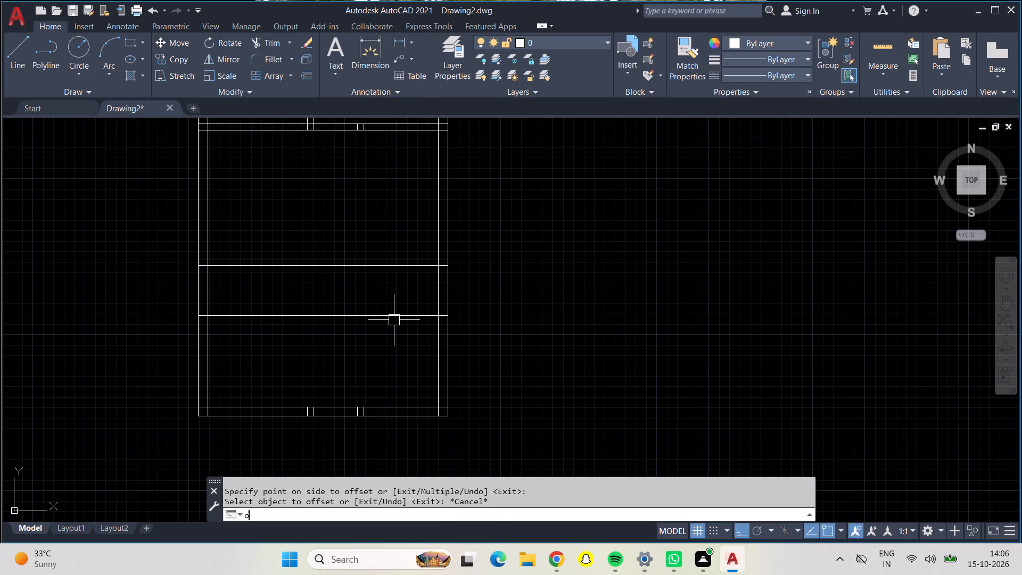
pyautogui.press('Return')
pyautogui.write('9"')
pyautogui.press('Return')
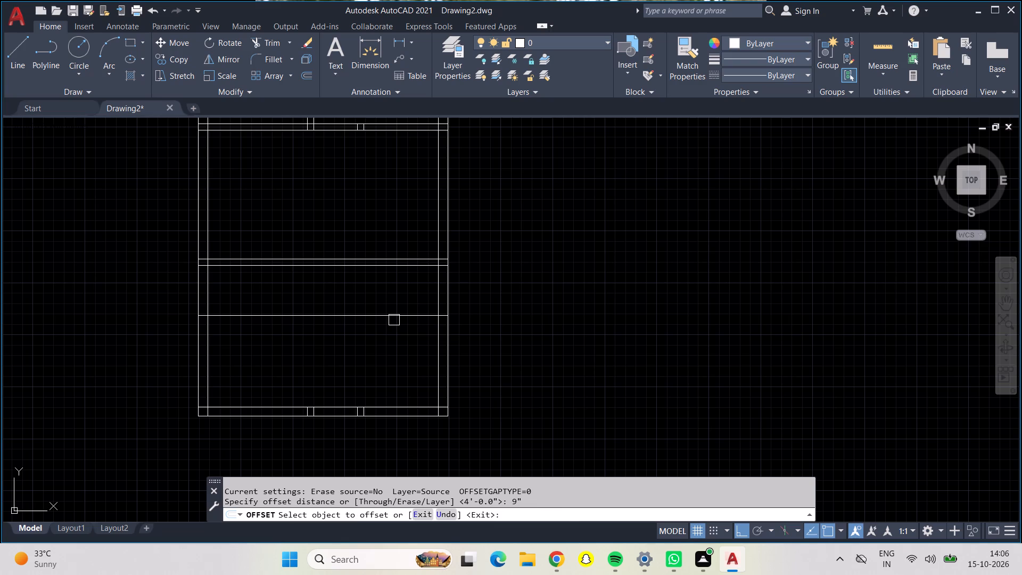
pyautogui.click(394, 311)
pyautogui.click(395, 402)
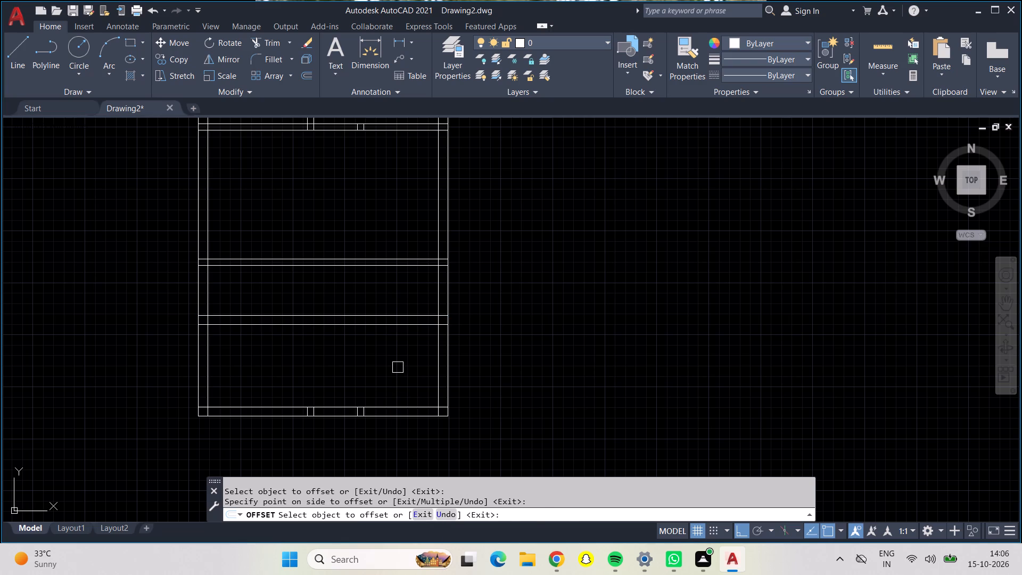
# Check the clear widths and heights of the rooms between the horizontal walls with quick measuring.
pyautogui.scroll(-2, 388, 342)
pyautogui.scroll(2, 387, 332)
pyautogui.scroll(-1, 387, 332)
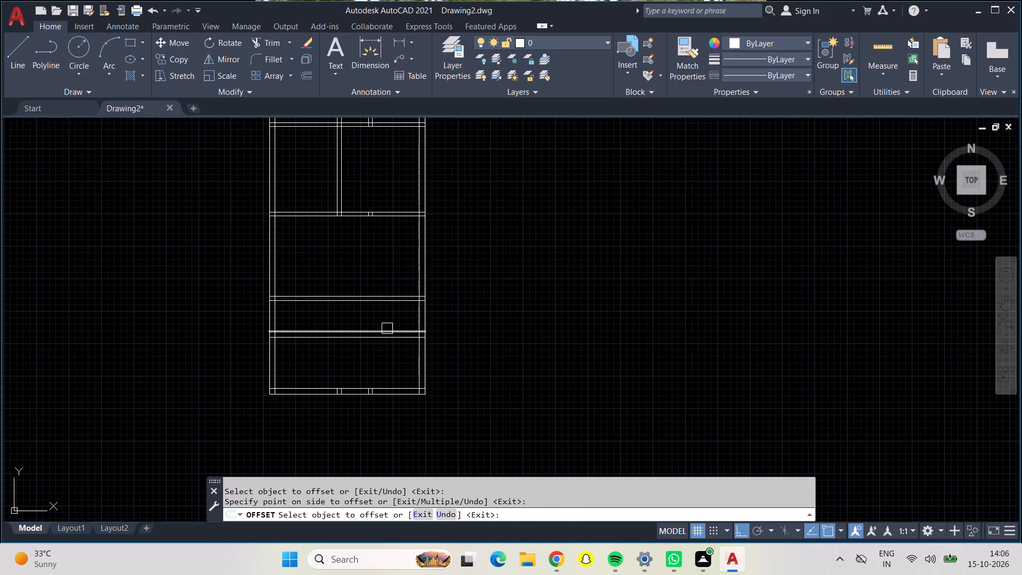
pyautogui.scroll(2, 389, 315)
pyautogui.moveTo(389, 315); pyautogui.dragTo(422, 304, button='middle')
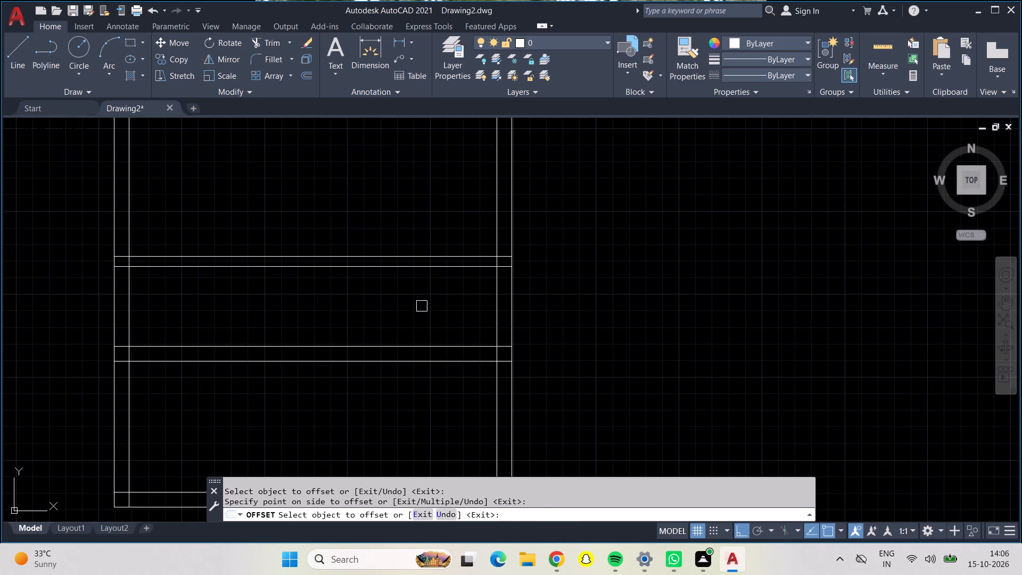
pyautogui.moveTo(422, 306); pyautogui.dragTo(422, 261, button='middle')
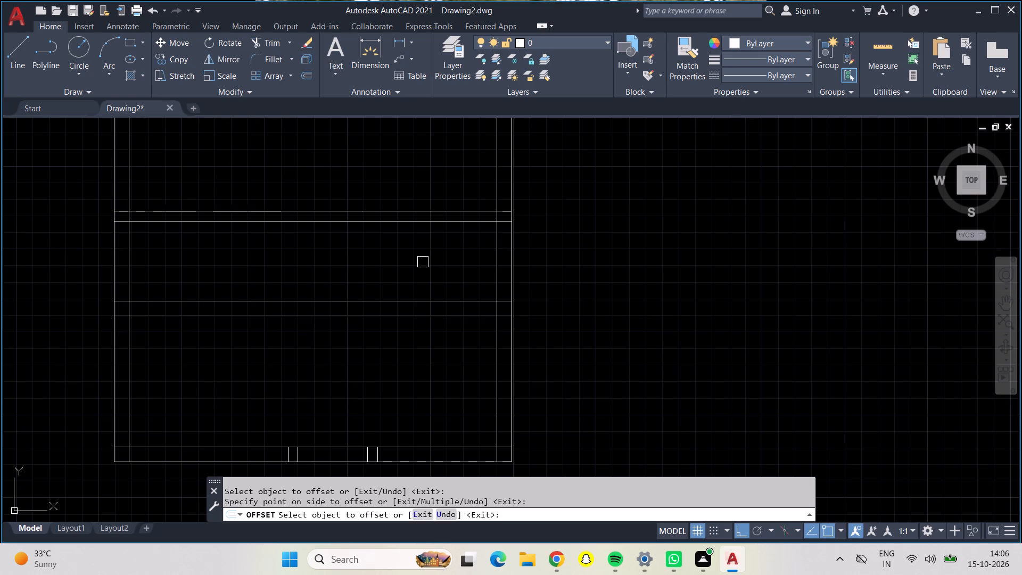
pyautogui.click(867, 55)
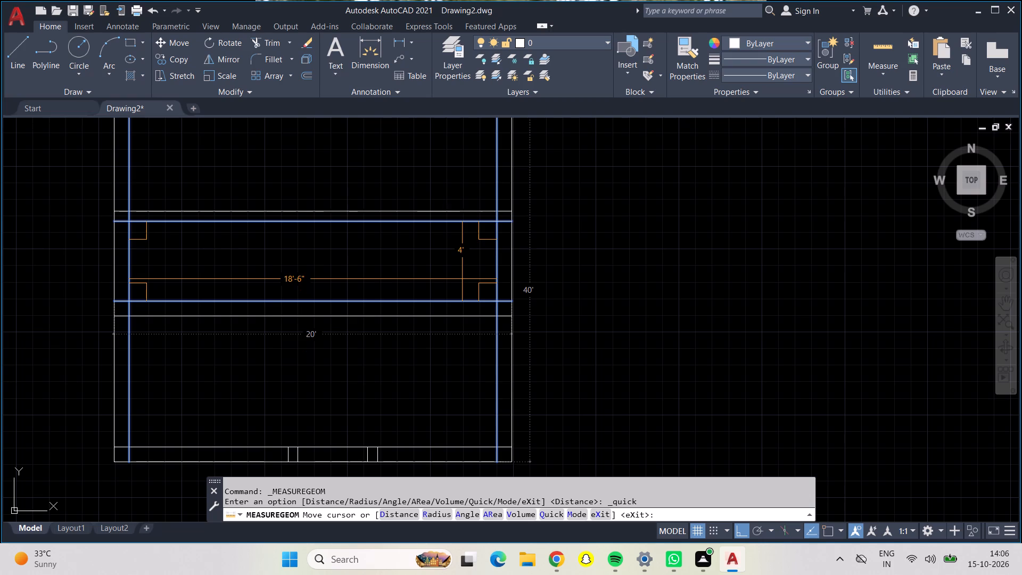
pyautogui.moveTo(462, 279); pyautogui.dragTo(487, 289, button='middle')
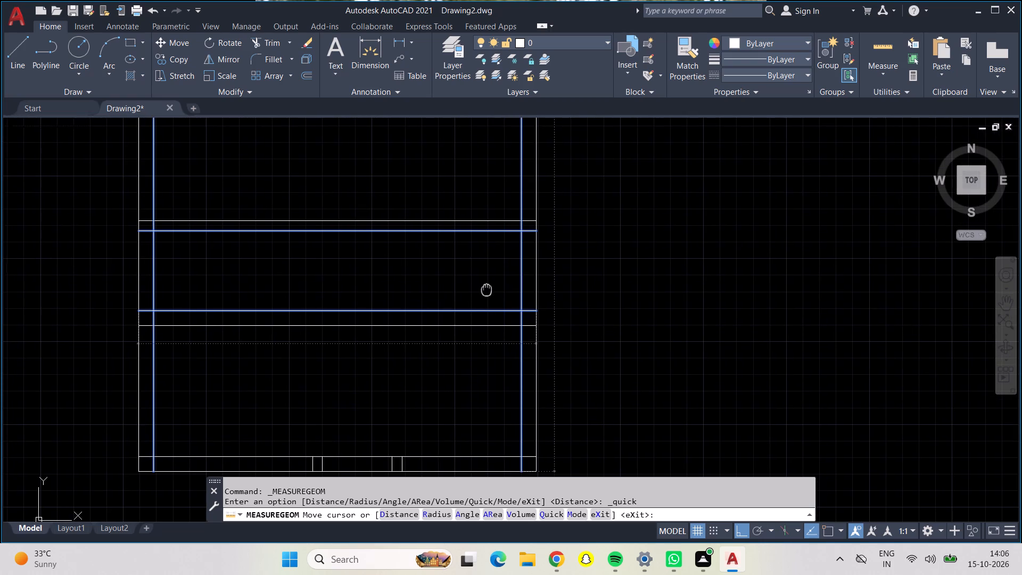
pyautogui.scroll(1, 487, 289)
pyautogui.middleClick(487, 289)
pyautogui.scroll(-3, 487, 289)
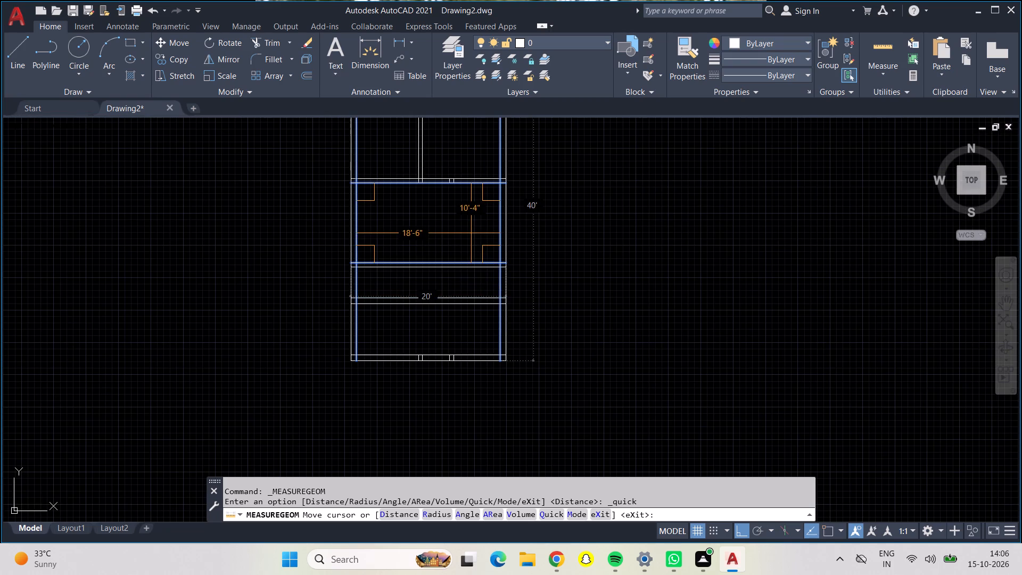
pyautogui.moveTo(471, 233); pyautogui.dragTo(477, 355, button='middle')
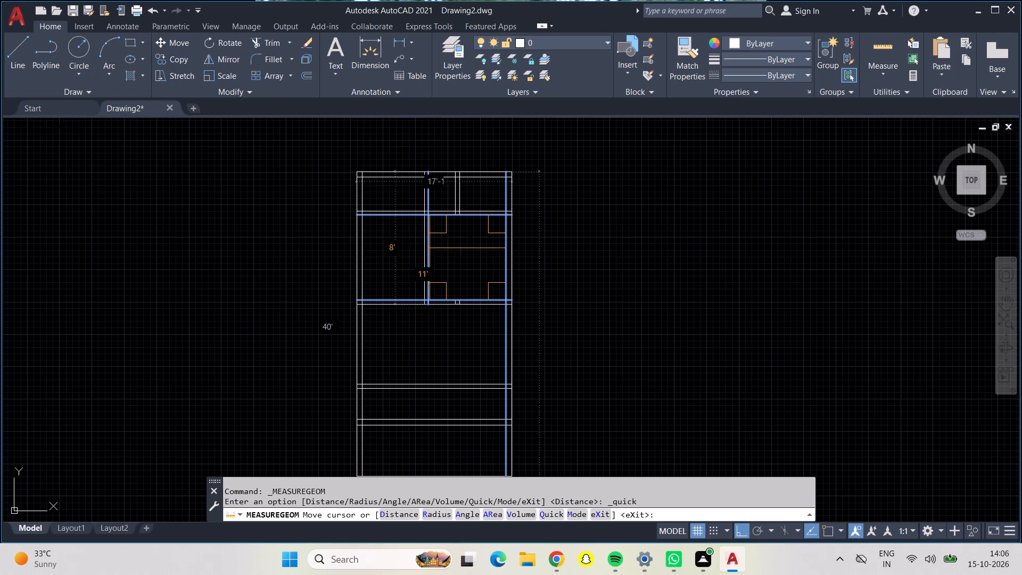
pyautogui.moveTo(461, 338); pyautogui.dragTo(462, 338, button='middle')
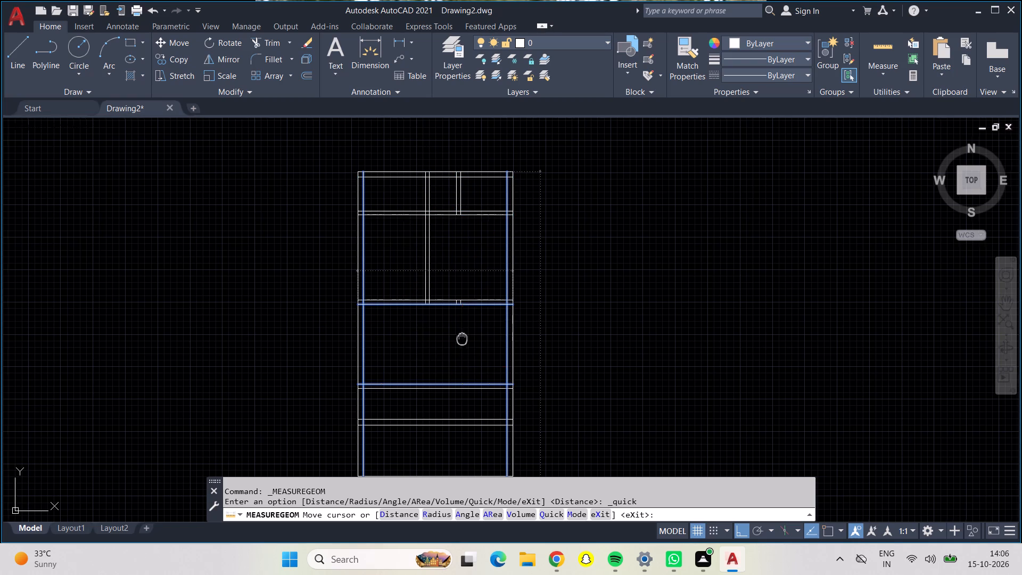
pyautogui.moveTo(462, 338); pyautogui.dragTo(461, 277, button='middle')
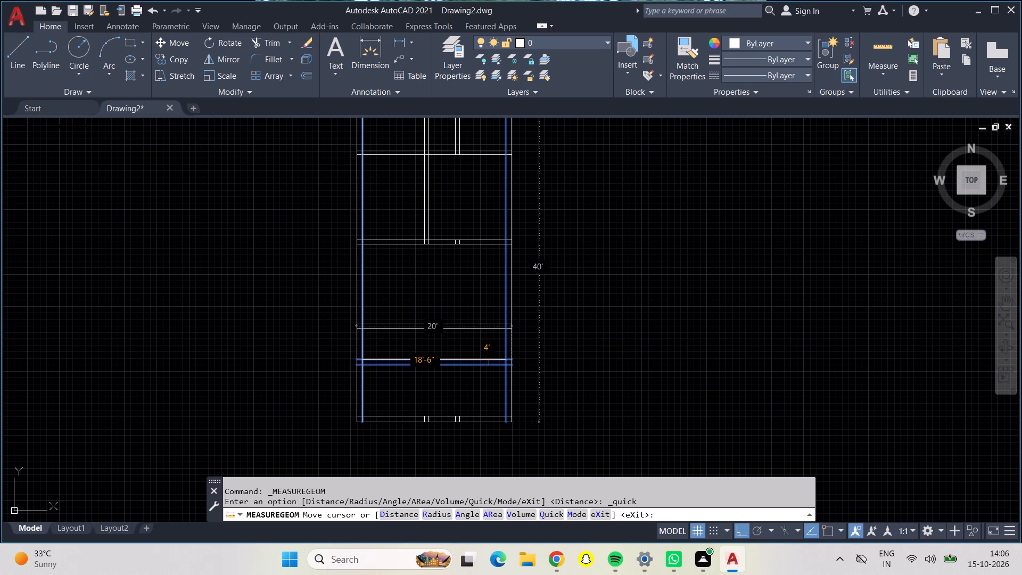
pyautogui.press('Escape')
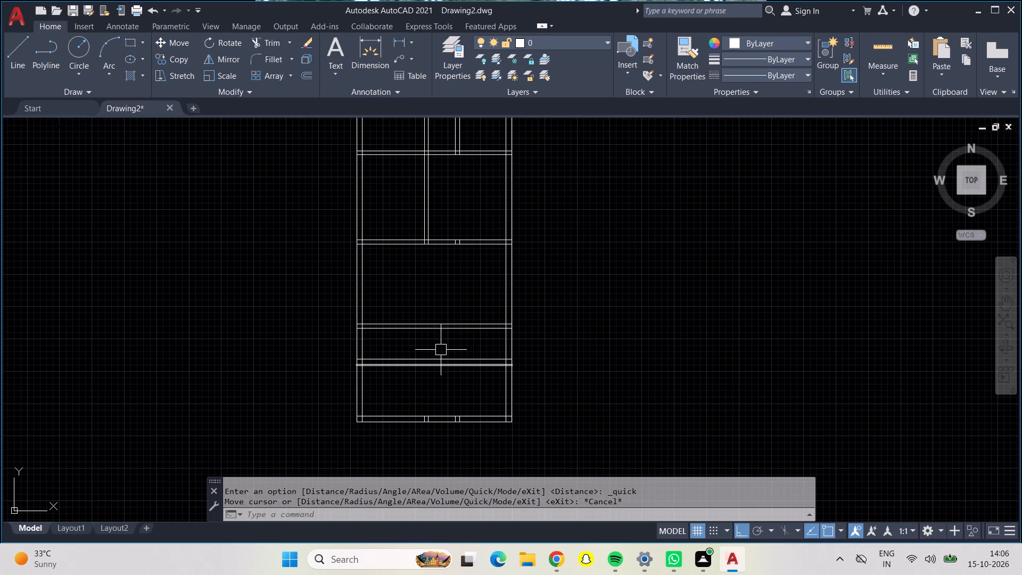
# Offset the inner line of the right outer wall 7' to the left.
pyautogui.moveTo(440, 350); pyautogui.dragTo(431, 304, button='middle')
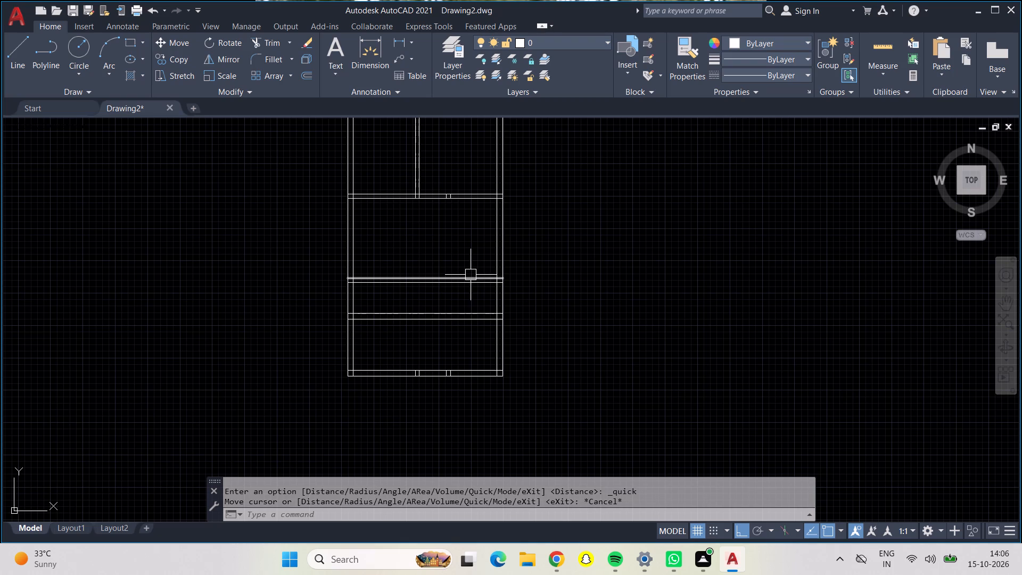
pyautogui.press('o')
pyautogui.press('Return')
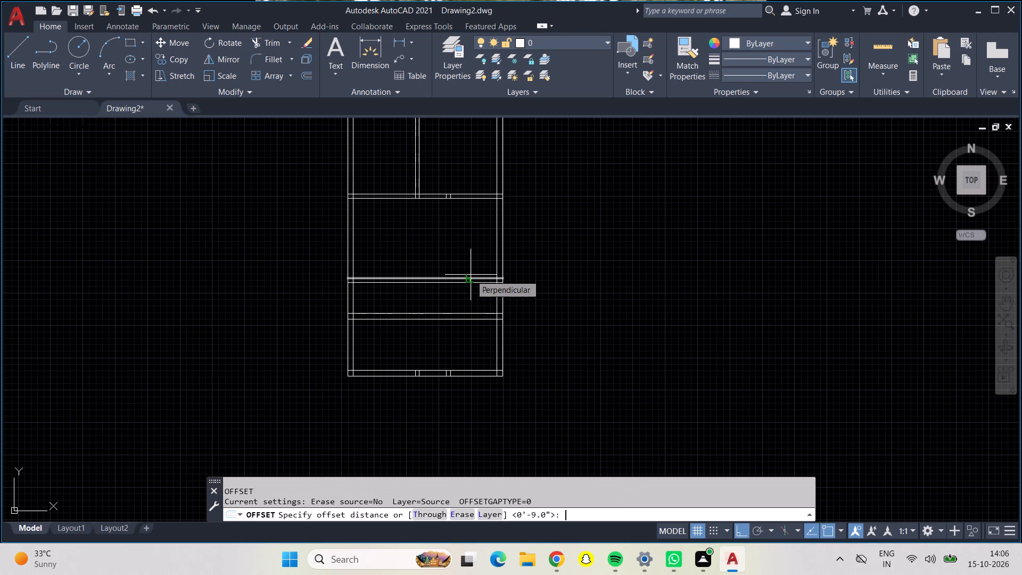
pyautogui.press('7')
pyautogui.press("'")
pyautogui.press('Return')
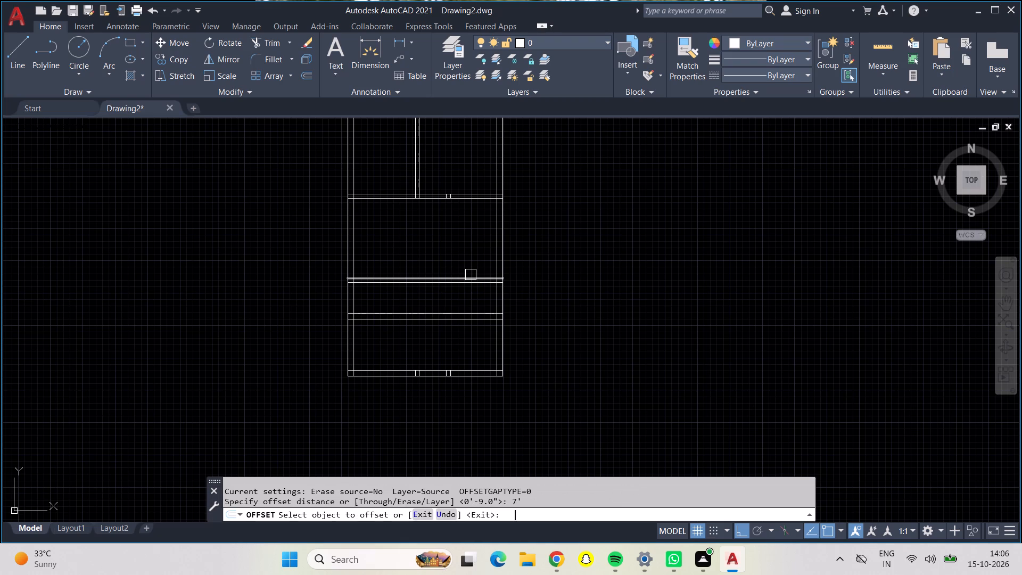
pyautogui.click(492, 302)
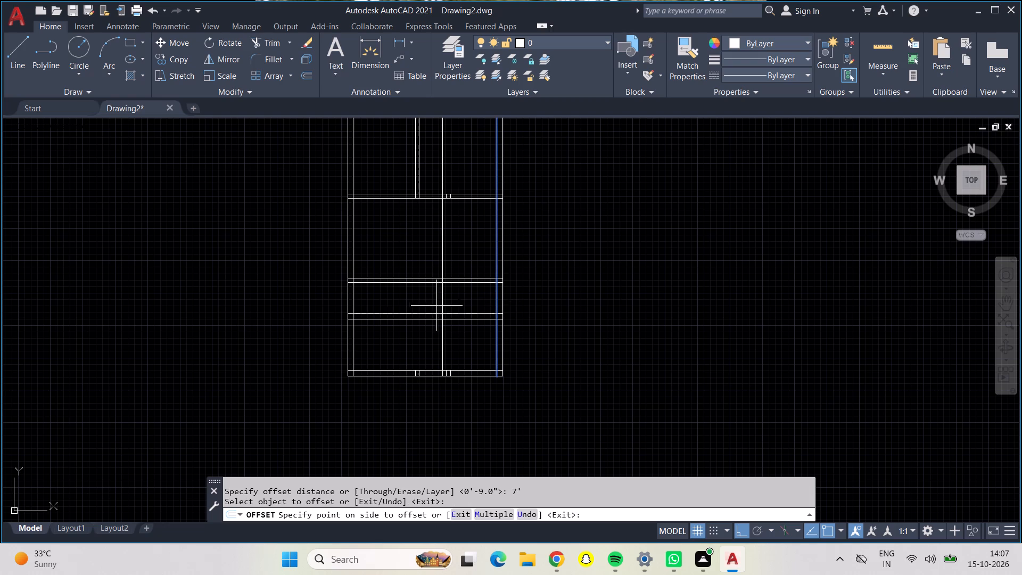
pyautogui.click(407, 308)
pyautogui.press('Escape')
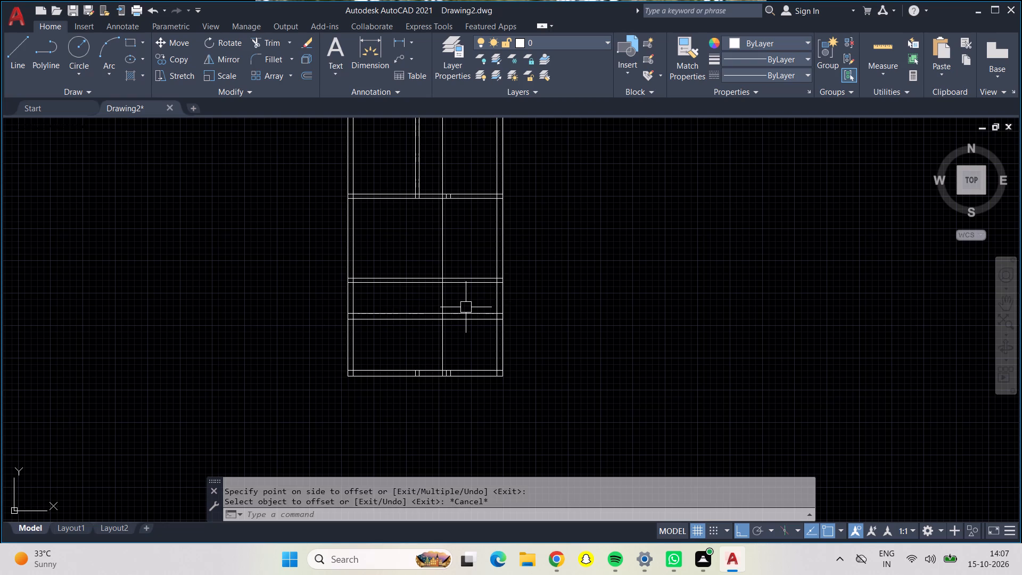
# Offset the new vertical line 6" to the left to form a vertical partition wall.
pyautogui.press('o')
pyautogui.press('Return')
pyautogui.write('6"')
pyautogui.press('Return')
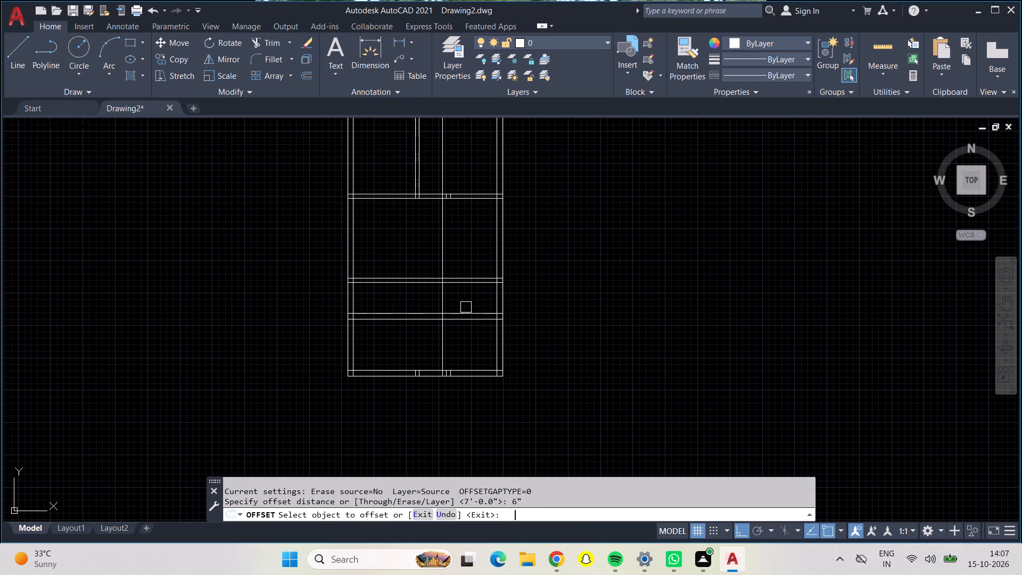
pyautogui.click(441, 252)
pyautogui.click(415, 251)
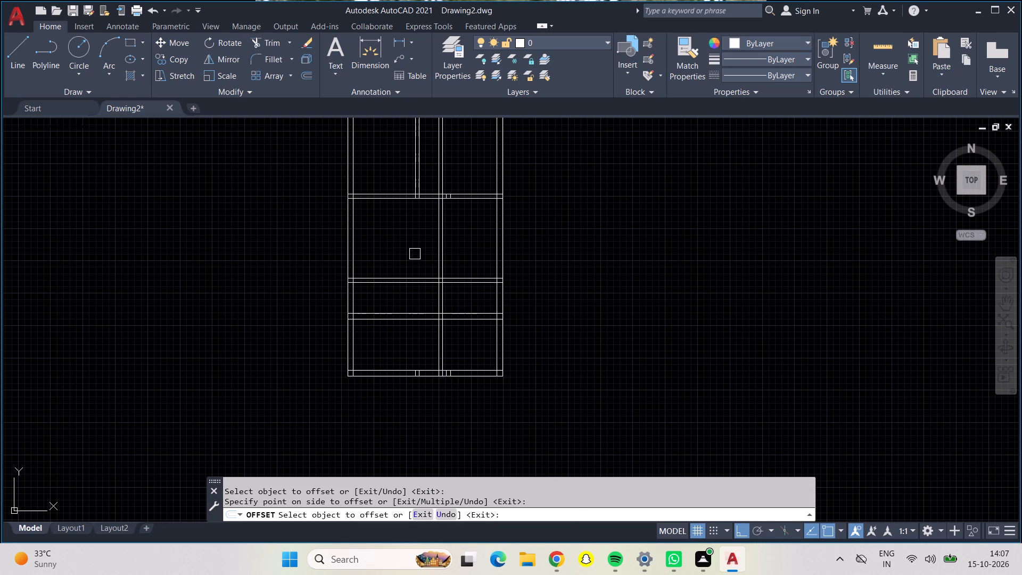
pyautogui.scroll(-2, 415, 254)
pyautogui.scroll(2, 416, 248)
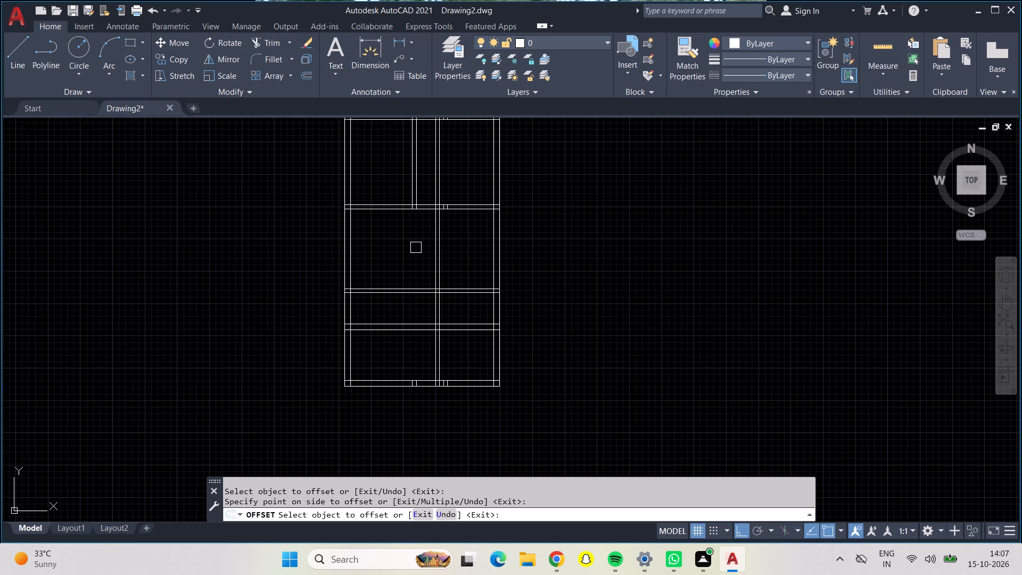
pyautogui.moveTo(416, 248); pyautogui.dragTo(422, 259, button='middle')
pyautogui.press('Escape')
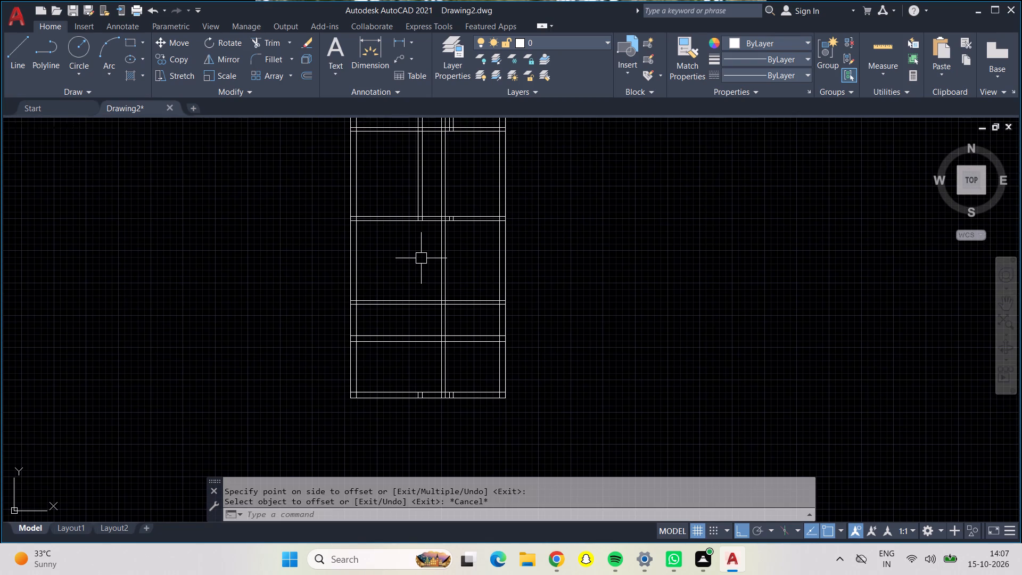
# Offset the lower line of the second horizontal partition wall 18' downward.
pyautogui.moveTo(406, 365); pyautogui.dragTo(407, 365, button='middle')
pyautogui.moveTo(407, 365); pyautogui.dragTo(414, 321, button='middle')
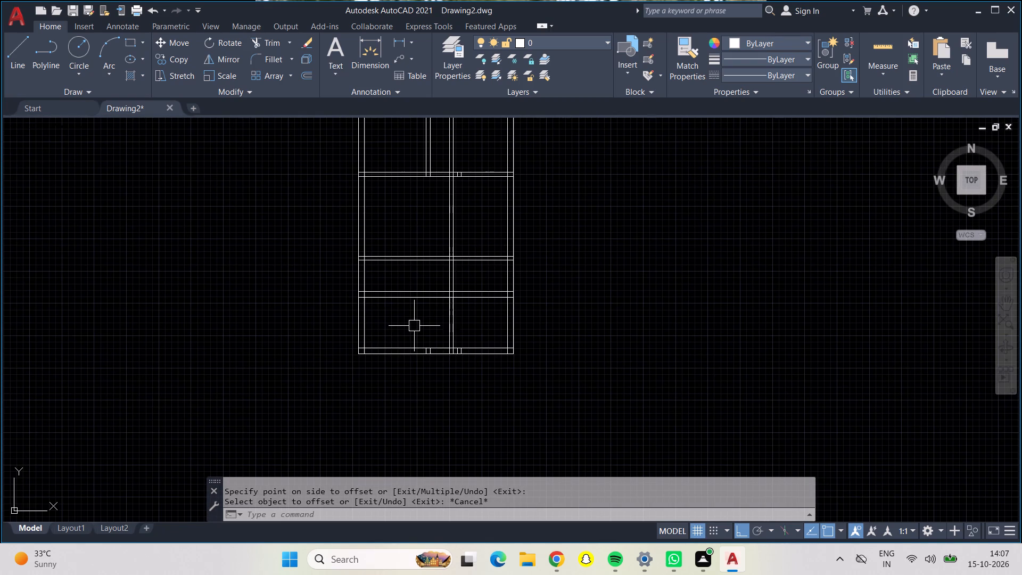
pyautogui.scroll(1, 414, 326)
pyautogui.press('o')
pyautogui.press('Return')
pyautogui.write('18')
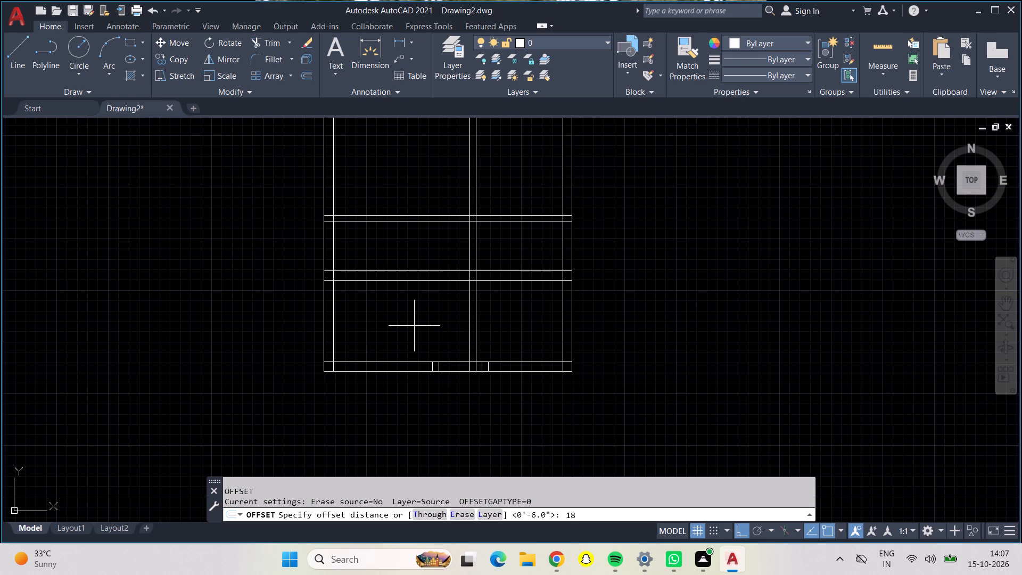
pyautogui.press("'")
pyautogui.press('Return')
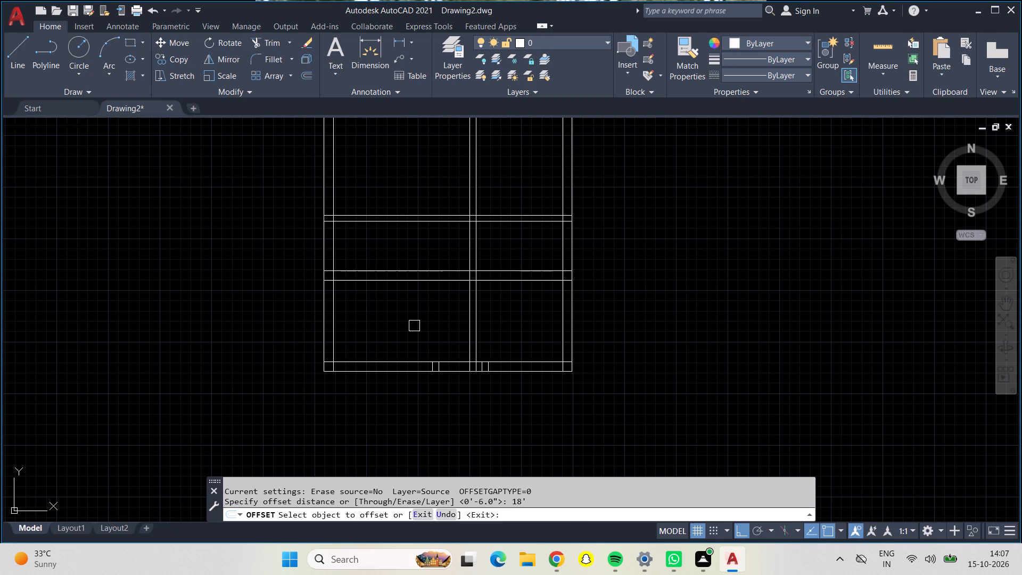
pyautogui.moveTo(386, 136); pyautogui.dragTo(421, 284, button='middle')
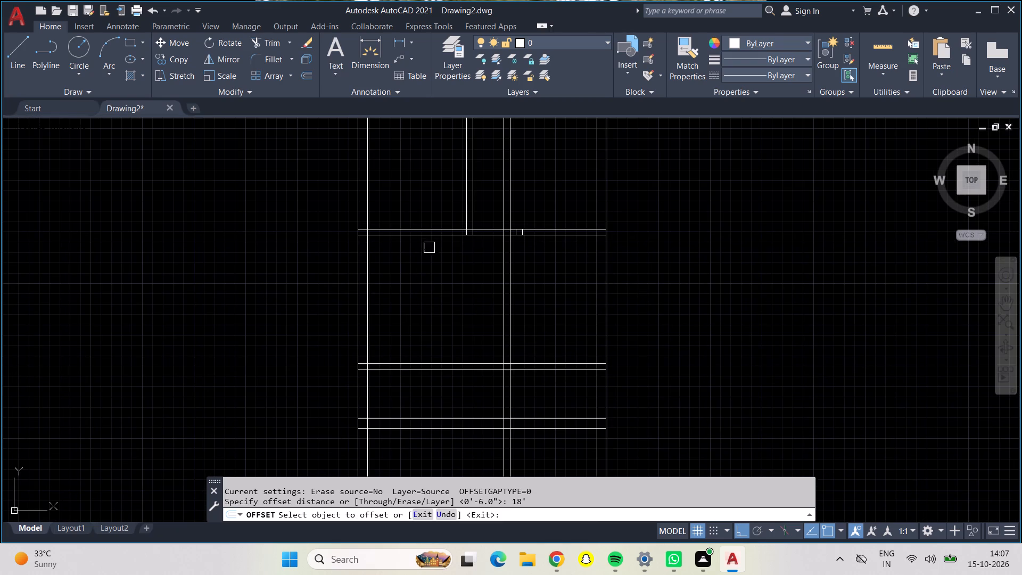
pyautogui.click(430, 237)
pyautogui.scroll(-1, 451, 346)
pyautogui.moveTo(451, 346); pyautogui.dragTo(445, 272, button='middle')
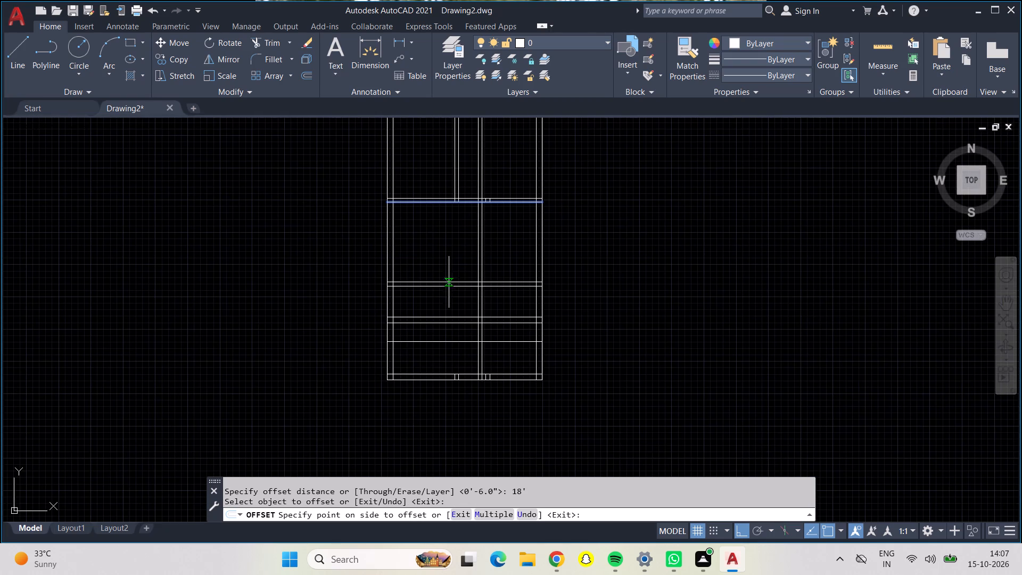
pyautogui.click(463, 332)
pyautogui.press('Escape')
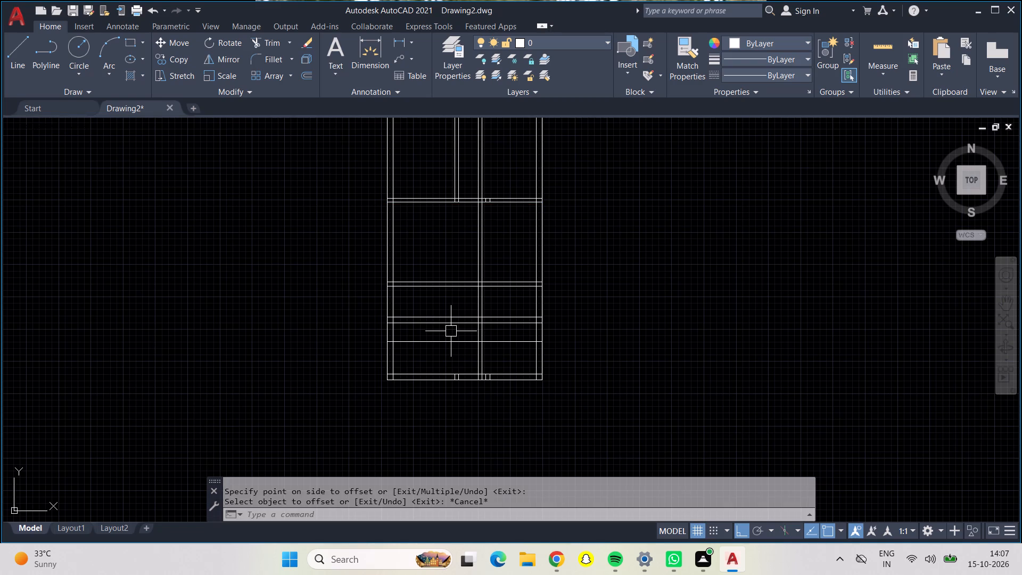
# Offset the new horizontal line 6" downward to form the partition wall nearest the bottom outer wall.
pyautogui.press('o')
pyautogui.press('Return')
pyautogui.write('6"')
pyautogui.press('Return')
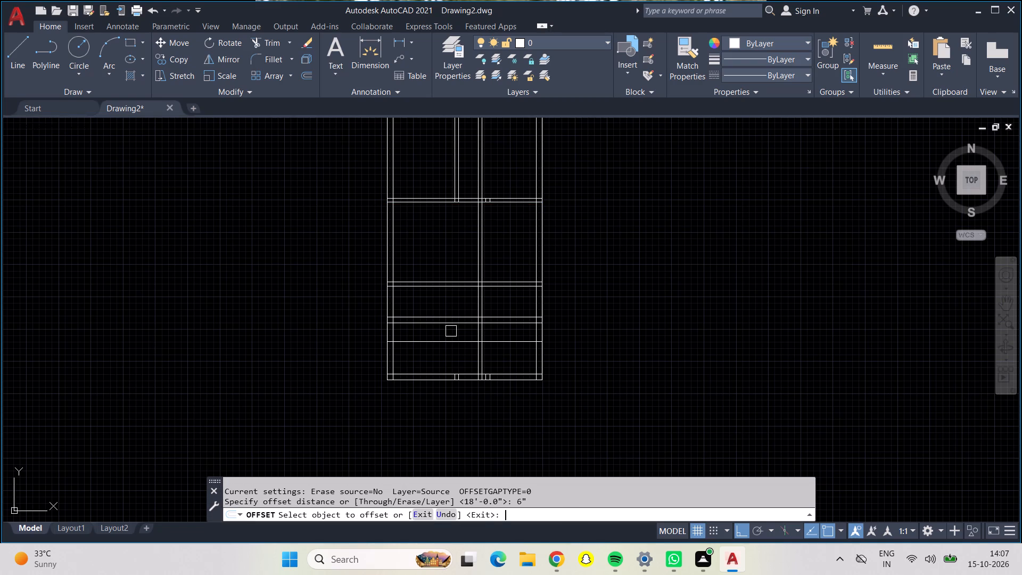
pyautogui.click(456, 340)
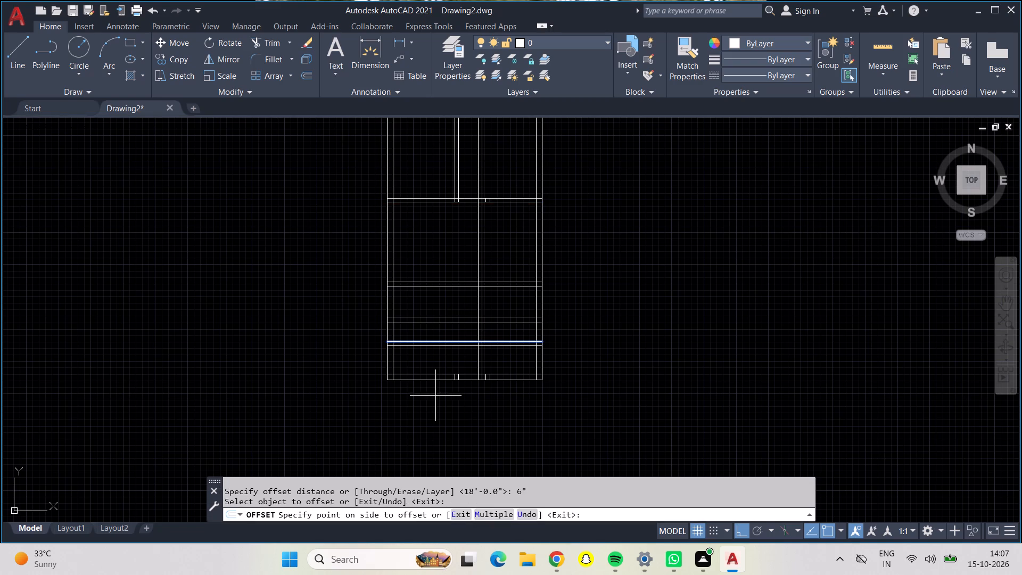
pyautogui.click(441, 359)
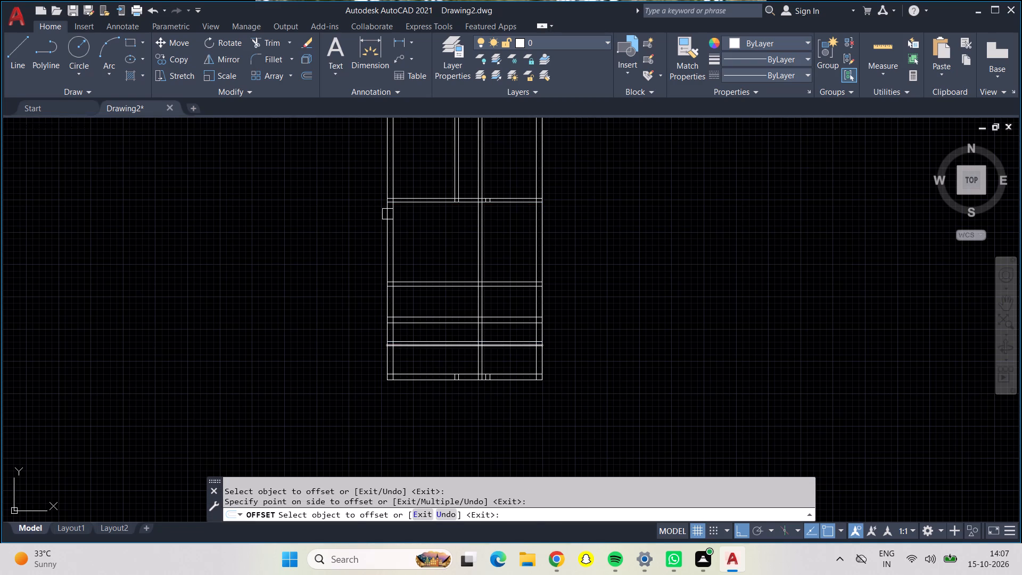
# Trim the third partition and 9" wall lines left of the new vertical partition, and the lowest partition's lines right of it.
pyautogui.click(256, 37)
pyautogui.moveTo(431, 266); pyautogui.dragTo(465, 328)
pyautogui.tripleClick(505, 348)
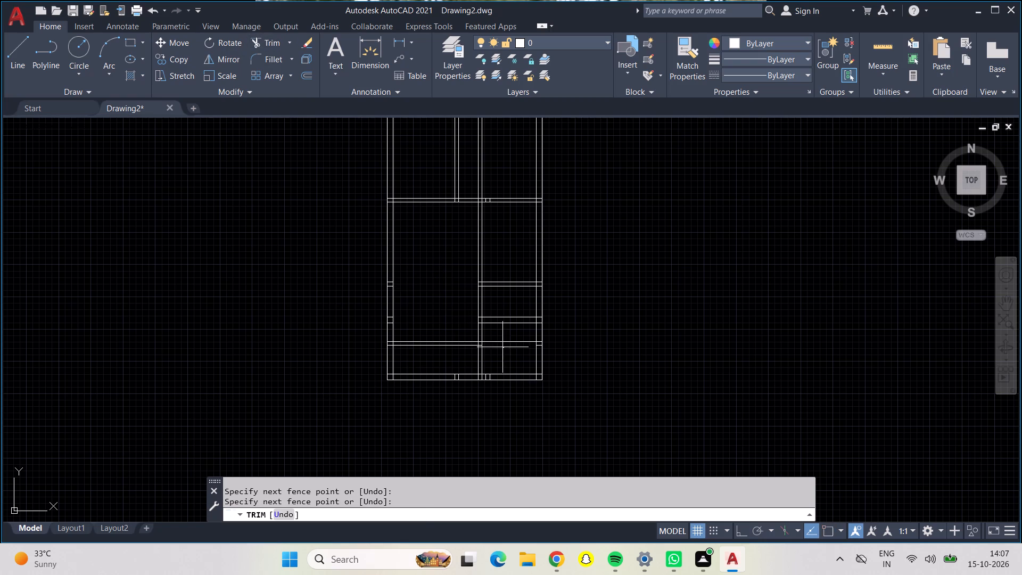
pyautogui.click(501, 338)
# Trim both lines of the new vertical partition inside the rooms above the second horizontal partition wall.
pyautogui.scroll(1, 484, 294)
pyautogui.scroll(-1, 484, 294)
pyautogui.scroll(1, 499, 221)
pyautogui.moveTo(499, 221); pyautogui.dragTo(497, 333, button='middle')
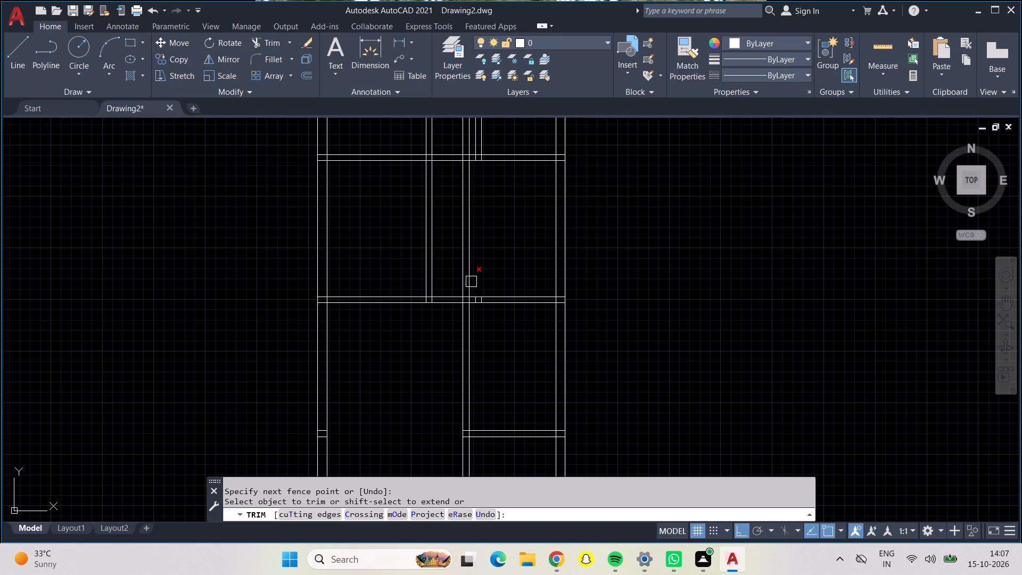
pyautogui.click(459, 136)
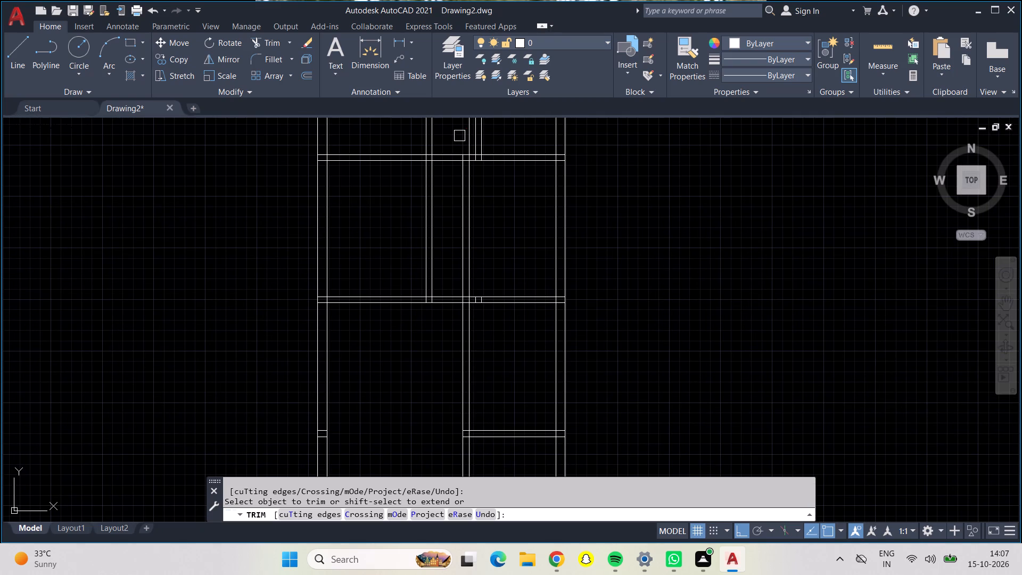
pyautogui.click(468, 139)
pyautogui.tripleClick(468, 202)
# Measure the rooms around the first horizontal partition wall with Quick Measure.
pyautogui.scroll(-1, 466, 202)
pyautogui.moveTo(466, 202); pyautogui.dragTo(464, 306, button='middle')
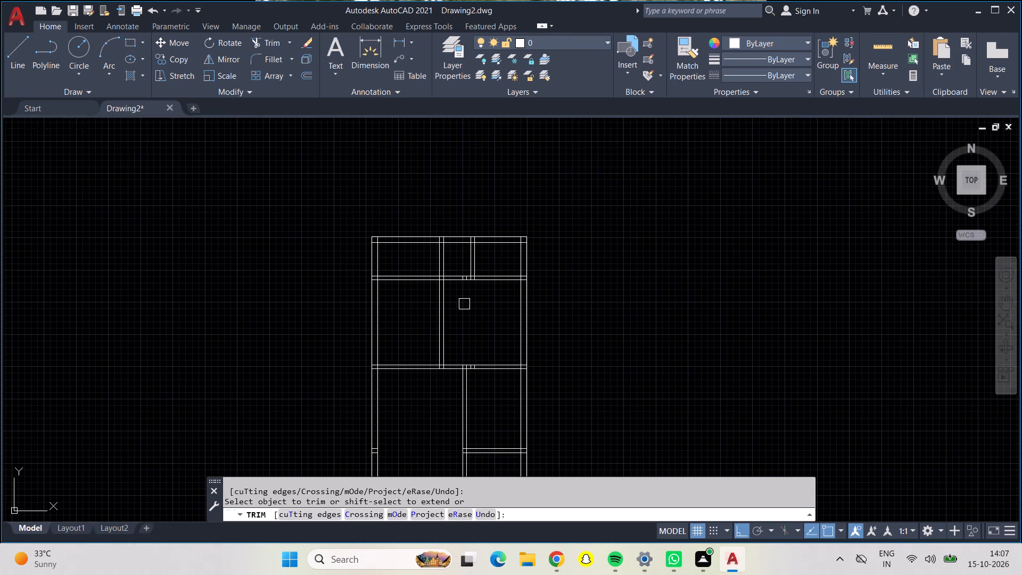
pyautogui.scroll(2, 469, 259)
pyautogui.click(891, 50)
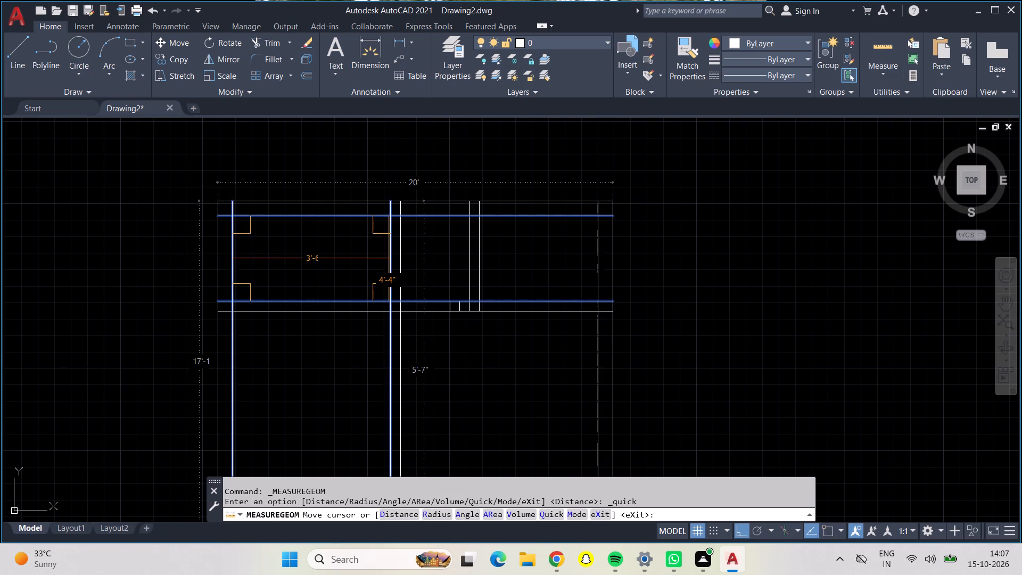
pyautogui.scroll(1, 468, 306)
pyautogui.scroll(-2, 473, 318)
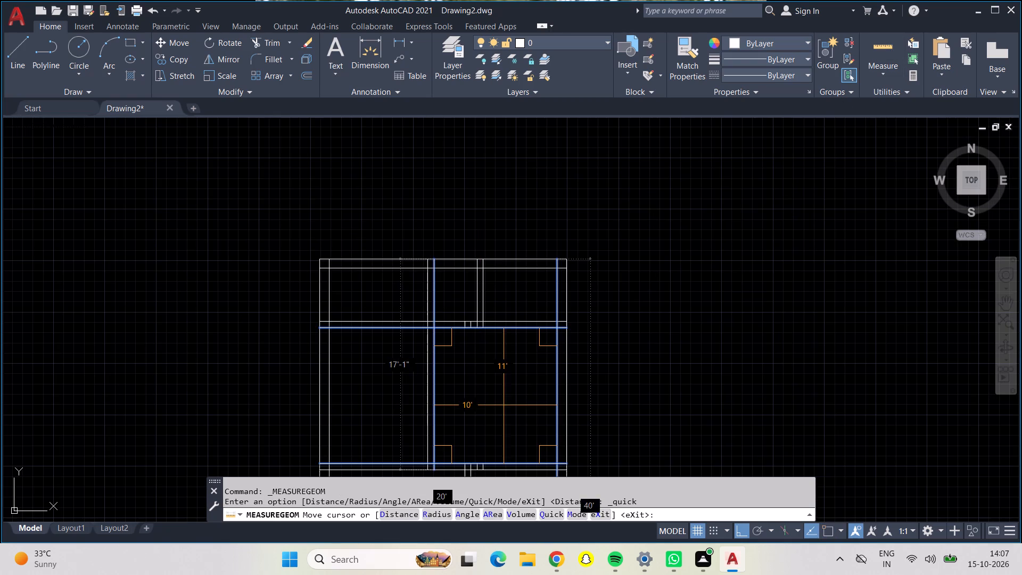
pyautogui.press('Escape')
pyautogui.moveTo(504, 405); pyautogui.dragTo(466, 299, button='middle')
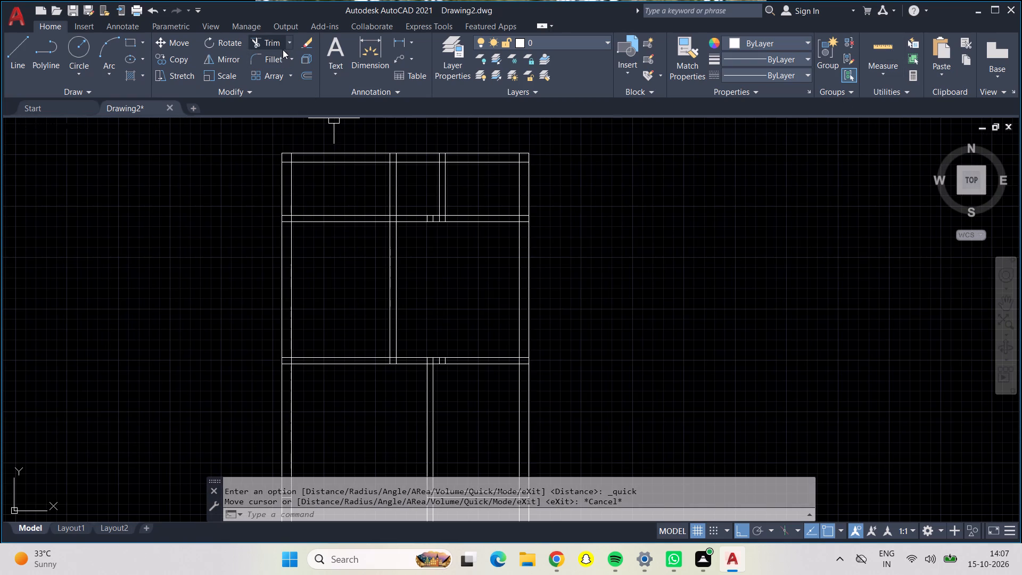
# Trim the vertical stubs inside the first horizontal partition and its upper line between the short vertical partition's two lines.
pyautogui.click(283, 50)
pyautogui.moveTo(457, 274); pyautogui.dragTo(448, 240, button='middle')
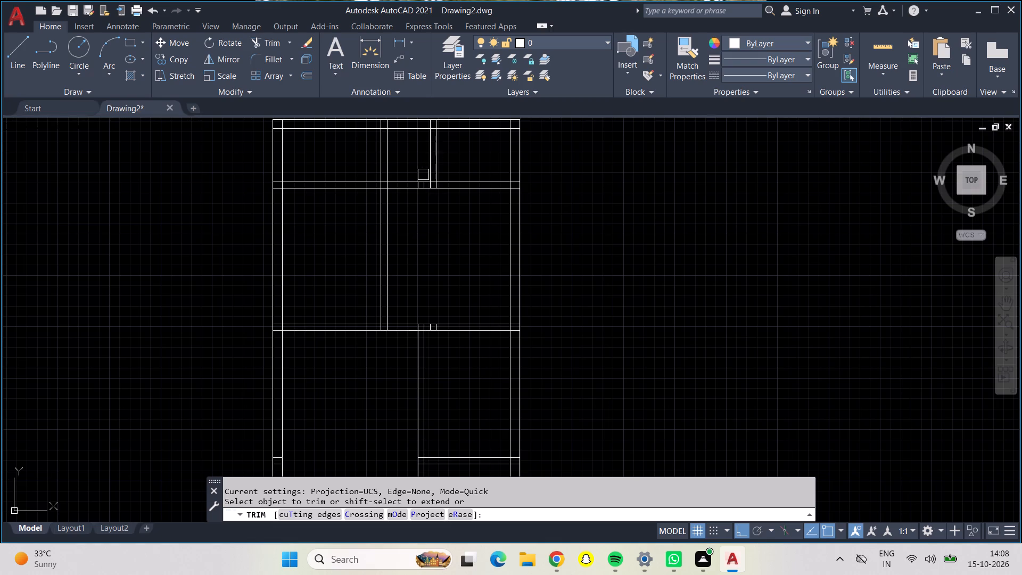
pyautogui.scroll(2, 423, 184)
pyautogui.scroll(-1, 423, 184)
pyautogui.scroll(1, 423, 184)
pyautogui.scroll(-1, 423, 184)
pyautogui.scroll(2, 423, 184)
pyautogui.click(402, 184)
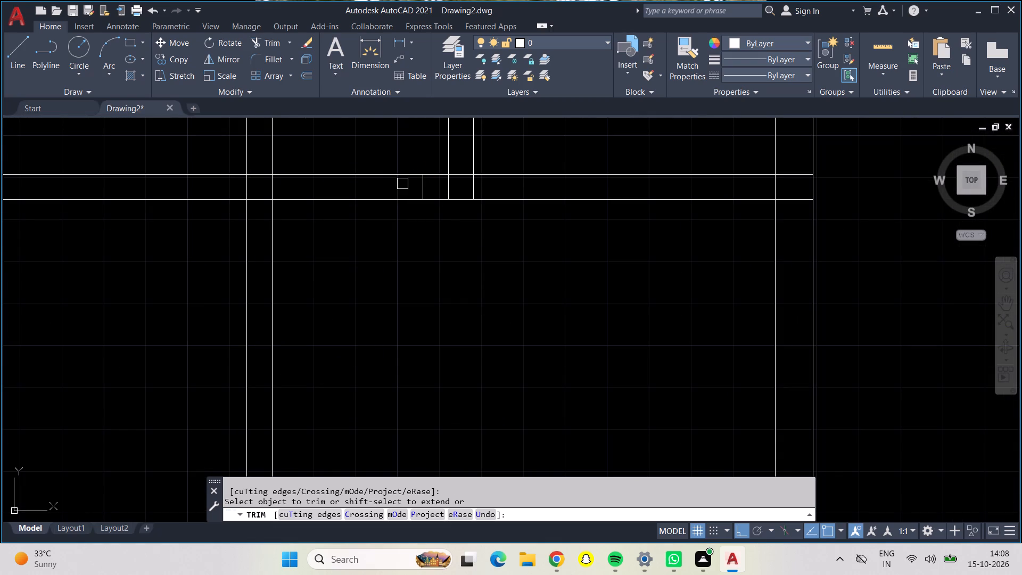
pyautogui.click(419, 185)
pyautogui.moveTo(435, 189); pyautogui.dragTo(477, 186)
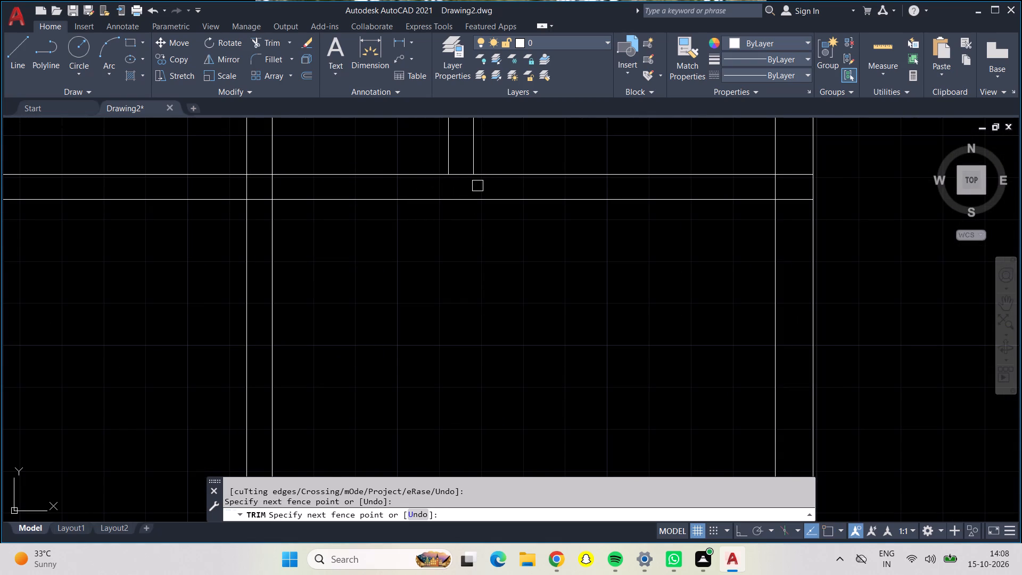
pyautogui.click(463, 177)
pyautogui.scroll(-3, 461, 174)
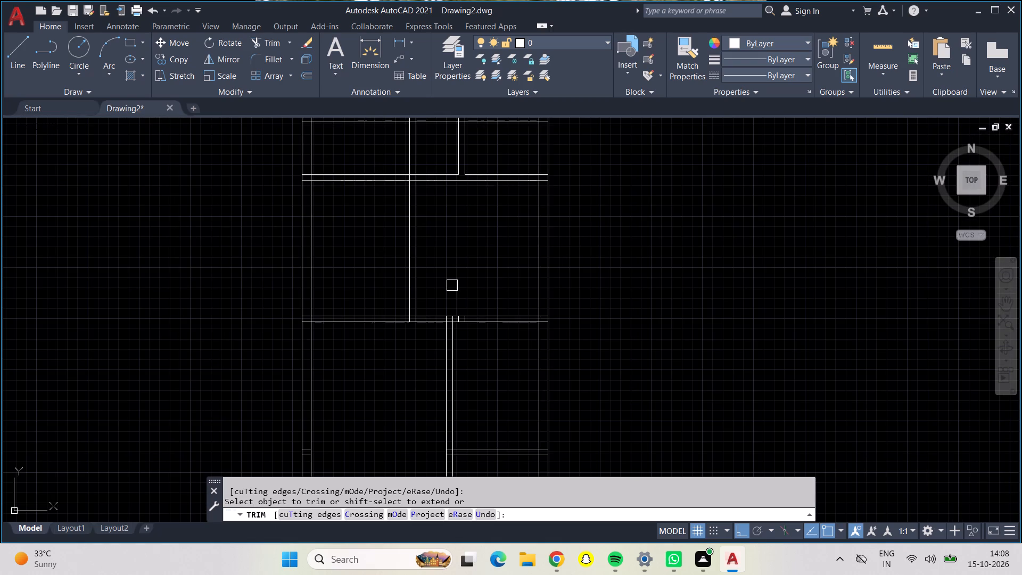
# Trim the vertical stubs inside the second horizontal partition and its lower line where the lower vertical partition joins it.
pyautogui.scroll(-1, 452, 327)
pyautogui.scroll(5, 452, 327)
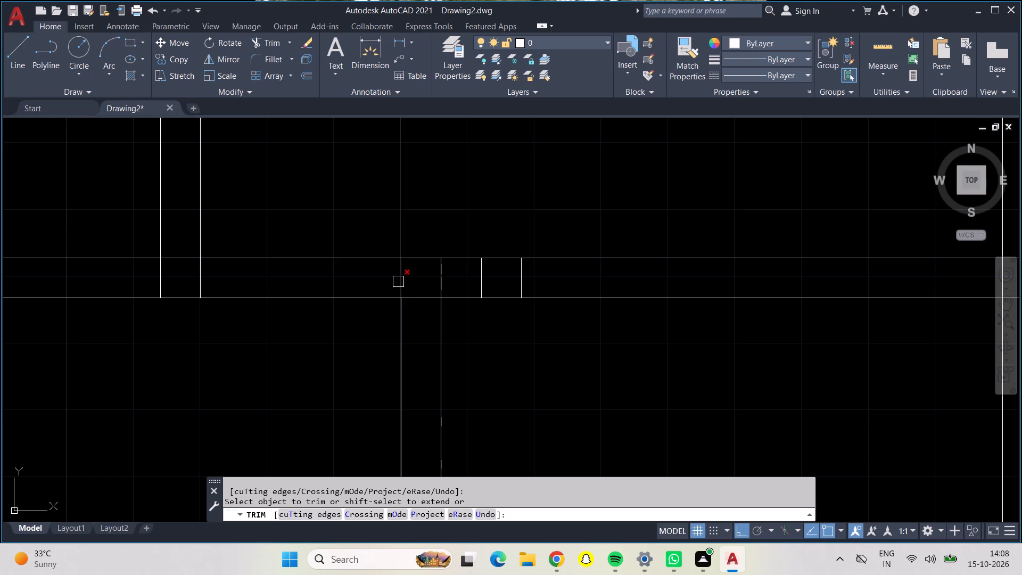
pyautogui.moveTo(386, 280); pyautogui.dragTo(417, 305)
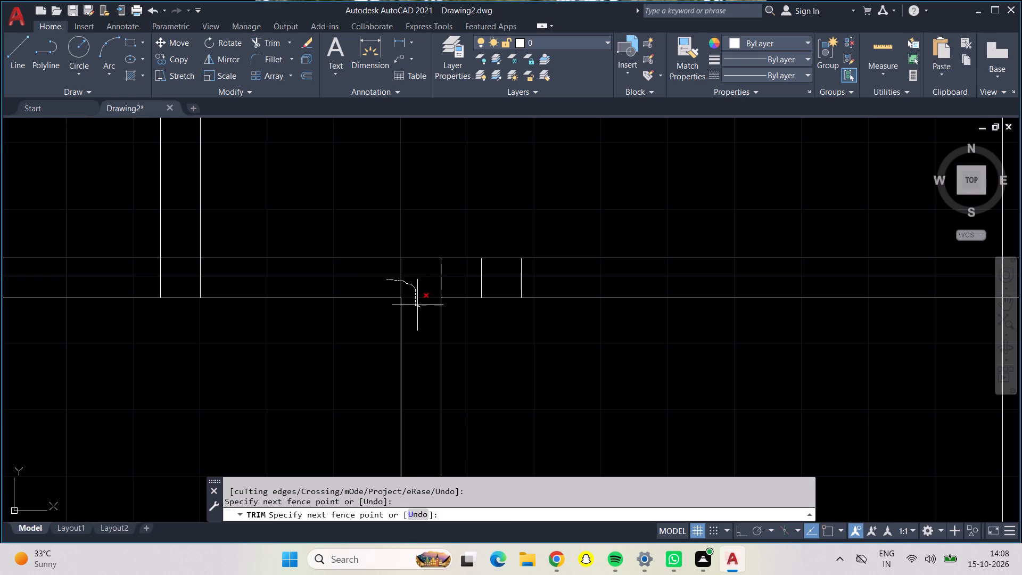
pyautogui.moveTo(417, 305); pyautogui.dragTo(533, 280)
pyautogui.scroll(-1, 533, 283)
pyautogui.scroll(1, 531, 285)
pyautogui.scroll(-2, 531, 287)
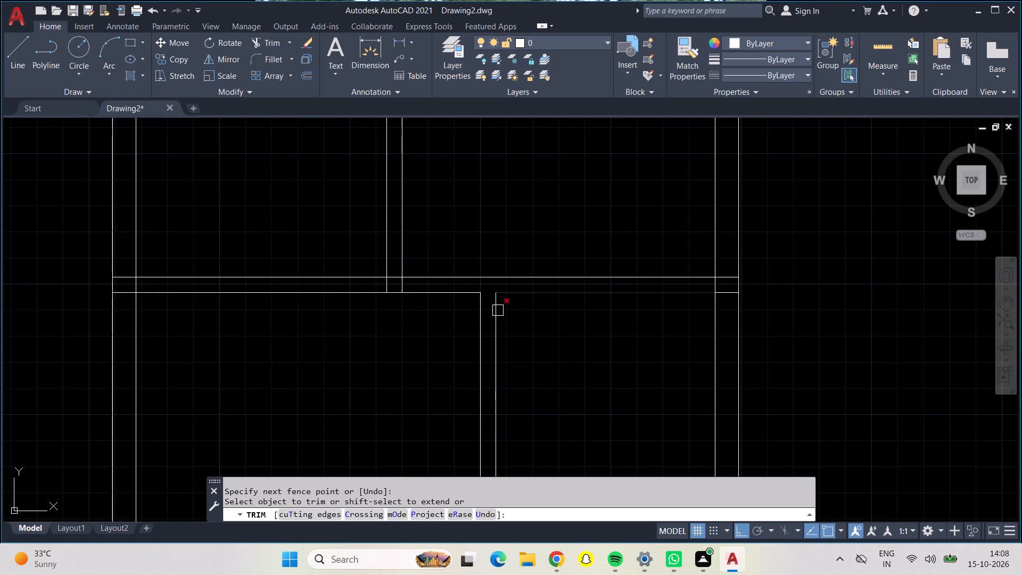
# Trim the third horizontal partition's line ends inside the right outer wall and the inner wall line between them.
pyautogui.moveTo(400, 317); pyautogui.dragTo(391, 185, button='middle')
pyautogui.scroll(-1, 440, 402)
pyautogui.moveTo(441, 402); pyautogui.dragTo(439, 401, button='middle')
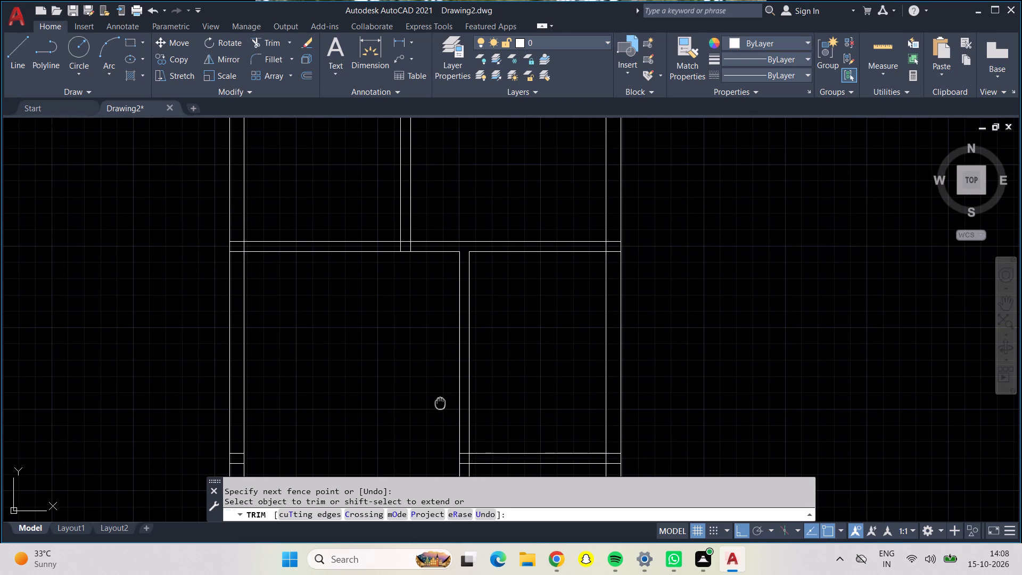
pyautogui.moveTo(439, 401); pyautogui.dragTo(394, 289, button='middle')
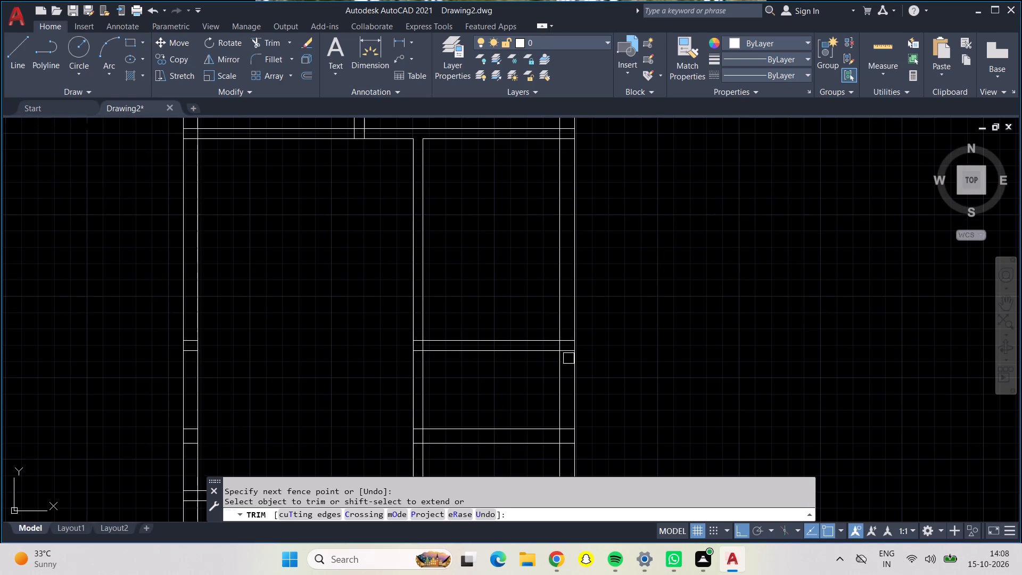
pyautogui.scroll(6, 569, 354)
pyautogui.moveTo(356, 259); pyautogui.dragTo(546, 354)
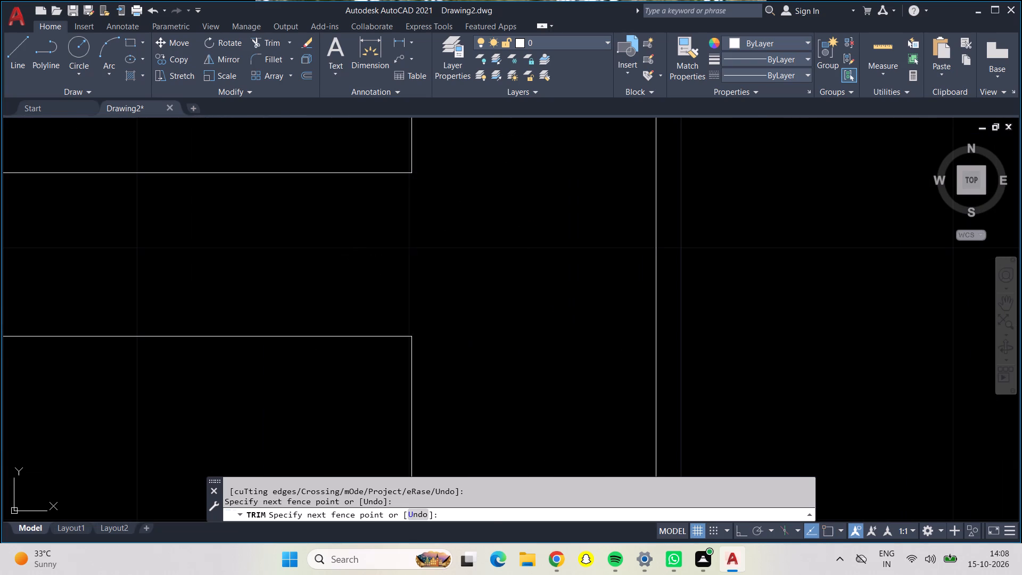
pyautogui.scroll(-2, 547, 355)
pyautogui.scroll(1, 547, 356)
pyautogui.scroll(-2, 547, 356)
pyautogui.scroll(-2, 395, 216)
pyautogui.moveTo(394, 213); pyautogui.dragTo(421, 384, button='middle')
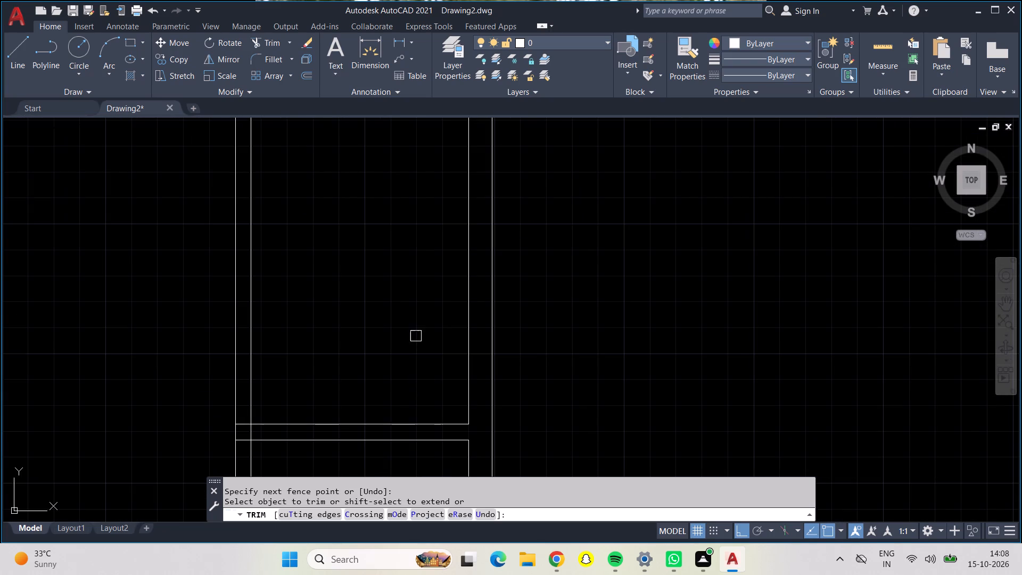
pyautogui.scroll(-1, 414, 335)
pyautogui.moveTo(414, 335); pyautogui.dragTo(426, 349, button='middle')
pyautogui.press('Escape')
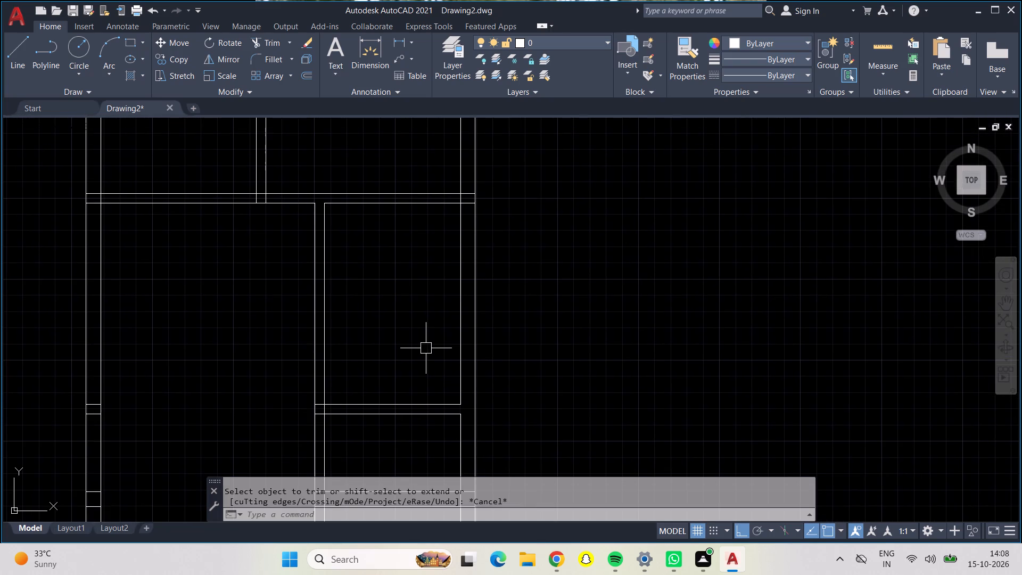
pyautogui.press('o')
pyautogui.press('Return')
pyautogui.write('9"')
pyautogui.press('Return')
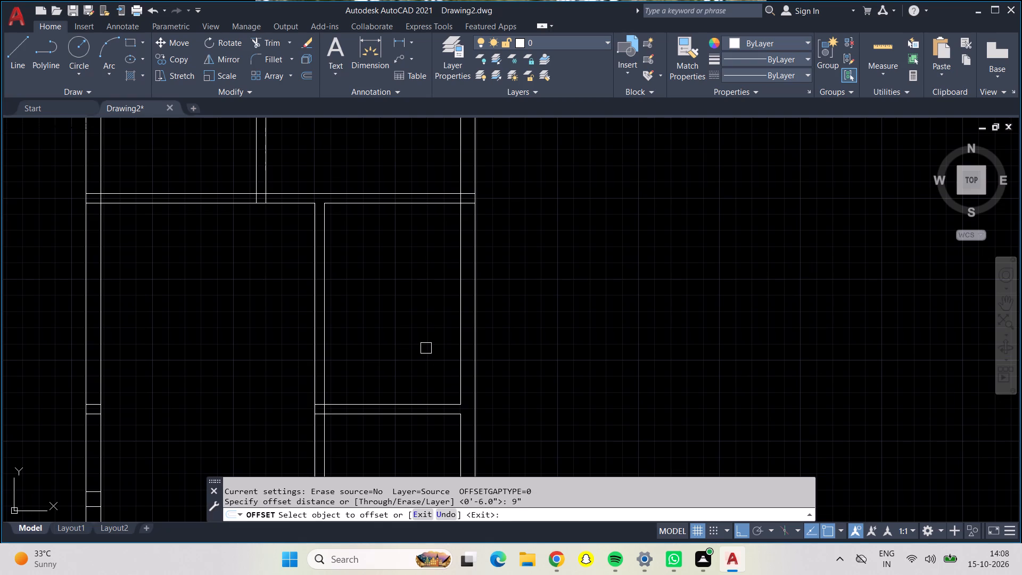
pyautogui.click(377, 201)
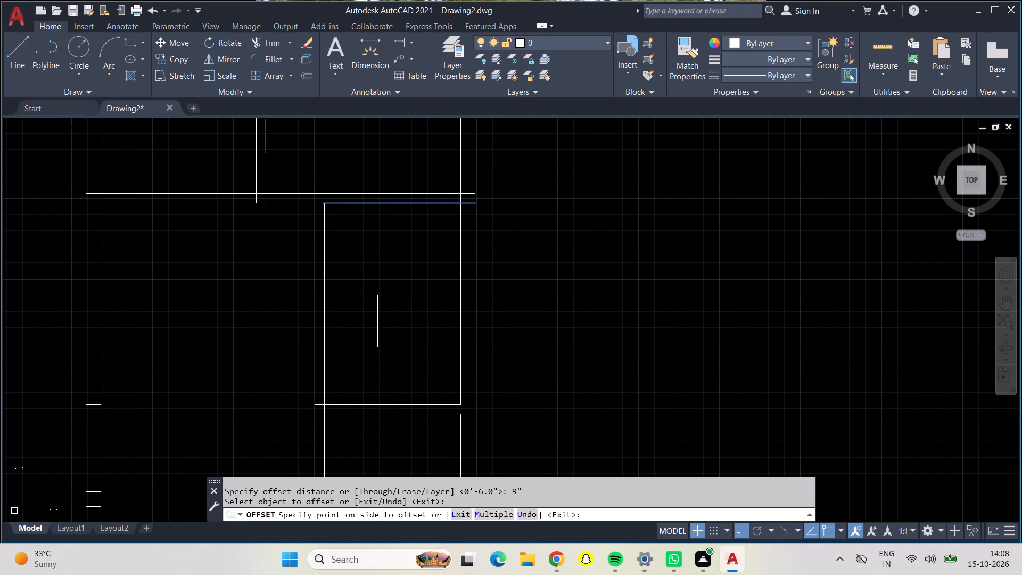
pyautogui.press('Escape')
# Offset the second horizontal partition's lower line, right of the lower vertical partition, 9' downward.
pyautogui.press('o')
pyautogui.press('Return')
pyautogui.write("9'")
pyautogui.press('Return')
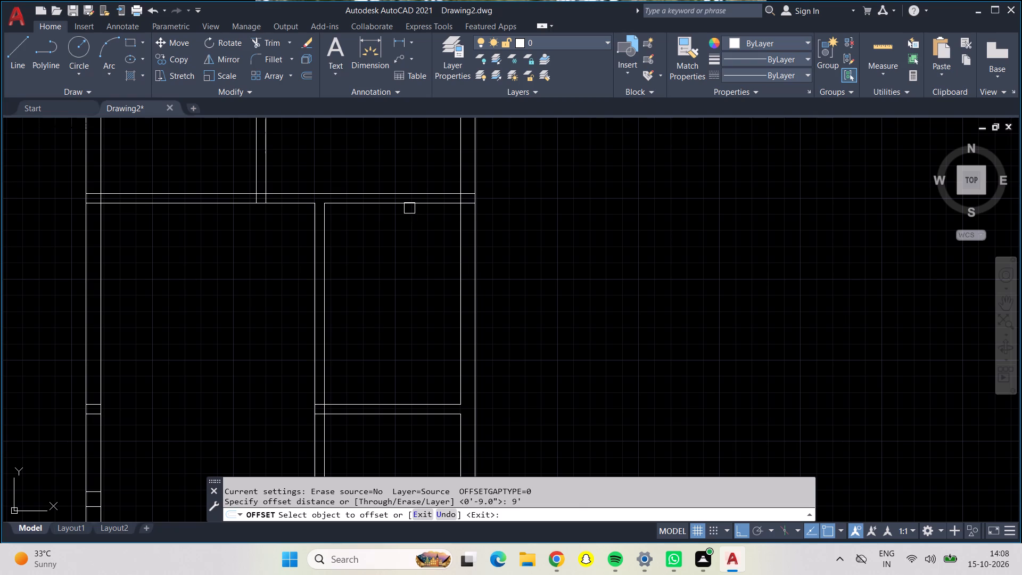
pyautogui.click(409, 207)
pyautogui.click(410, 316)
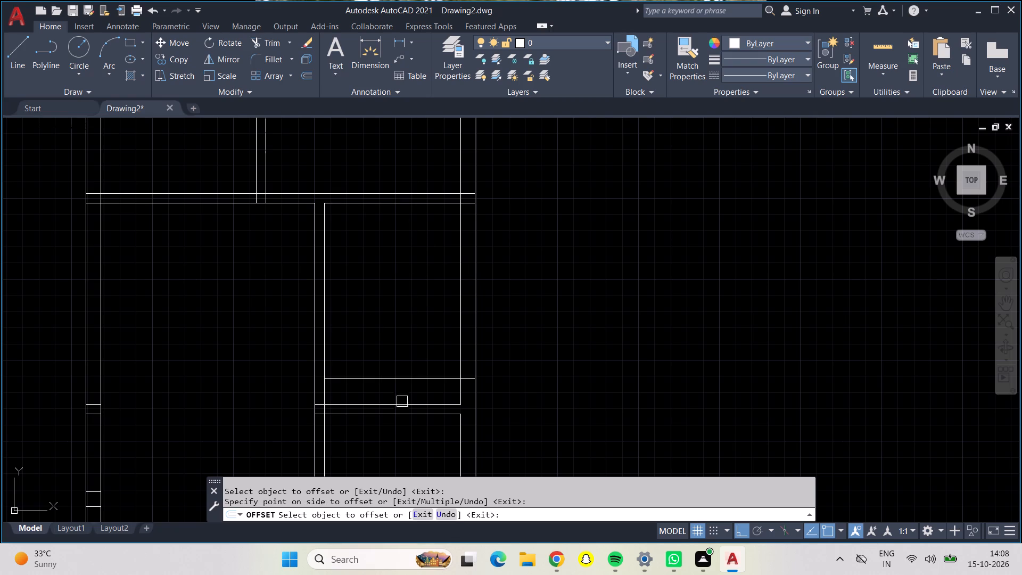
pyautogui.moveTo(407, 346); pyautogui.dragTo(402, 279, button='middle')
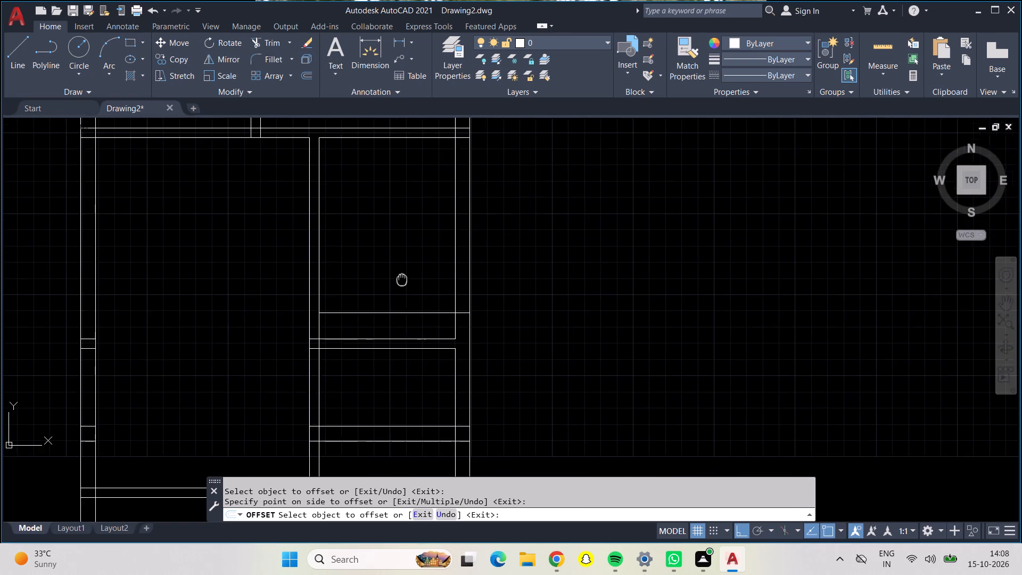
pyautogui.moveTo(402, 279); pyautogui.dragTo(409, 250, button='middle')
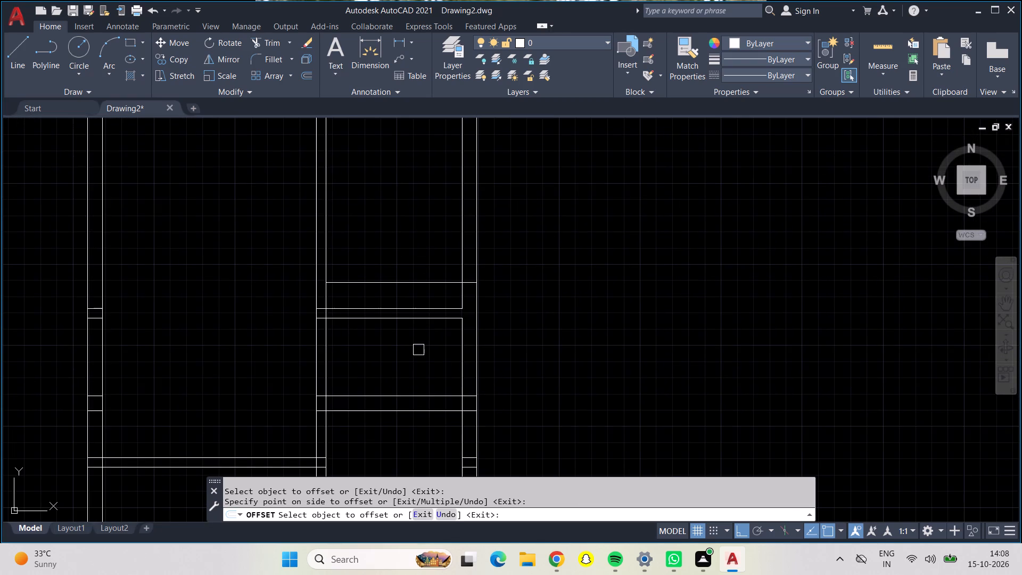
pyautogui.press('Escape')
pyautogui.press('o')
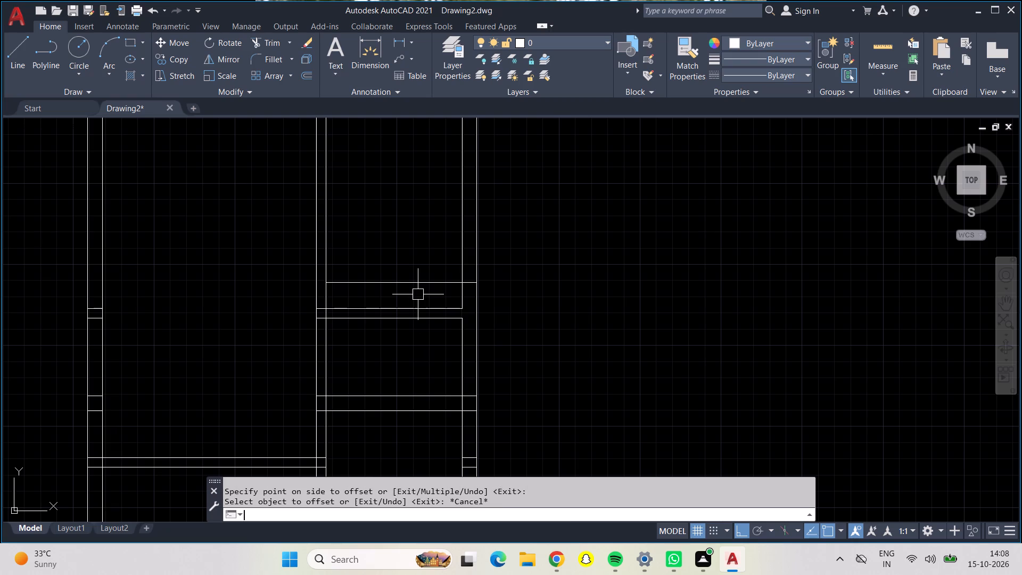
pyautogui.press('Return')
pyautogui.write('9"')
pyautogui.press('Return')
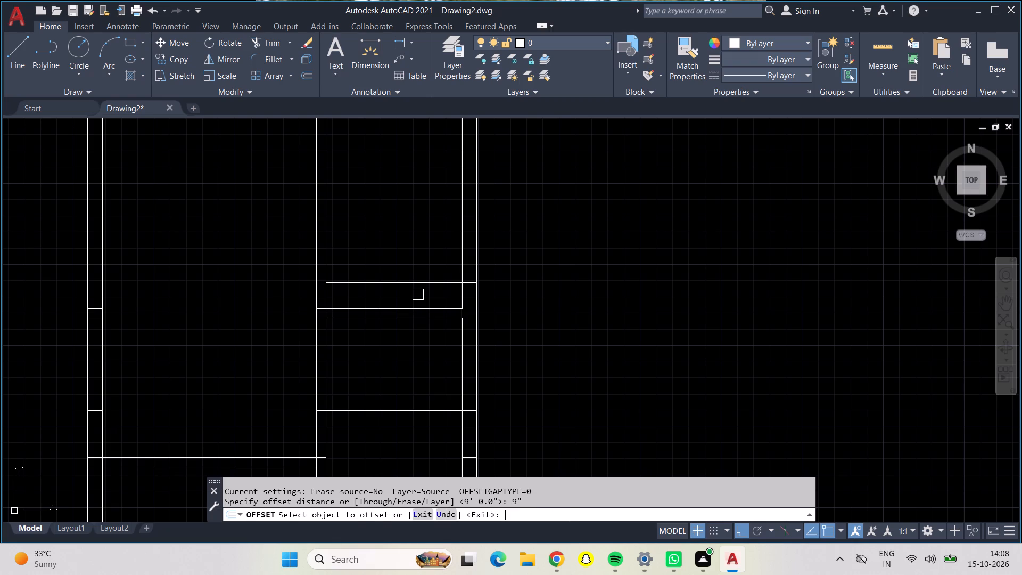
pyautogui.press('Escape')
# Offset the new horizontal line 6" downward to form a partition wall in the right-hand room.
pyautogui.press('o')
pyautogui.press('Return')
pyautogui.write('6"')
pyautogui.press('Return')
pyautogui.click(422, 287)
pyautogui.click(422, 296)
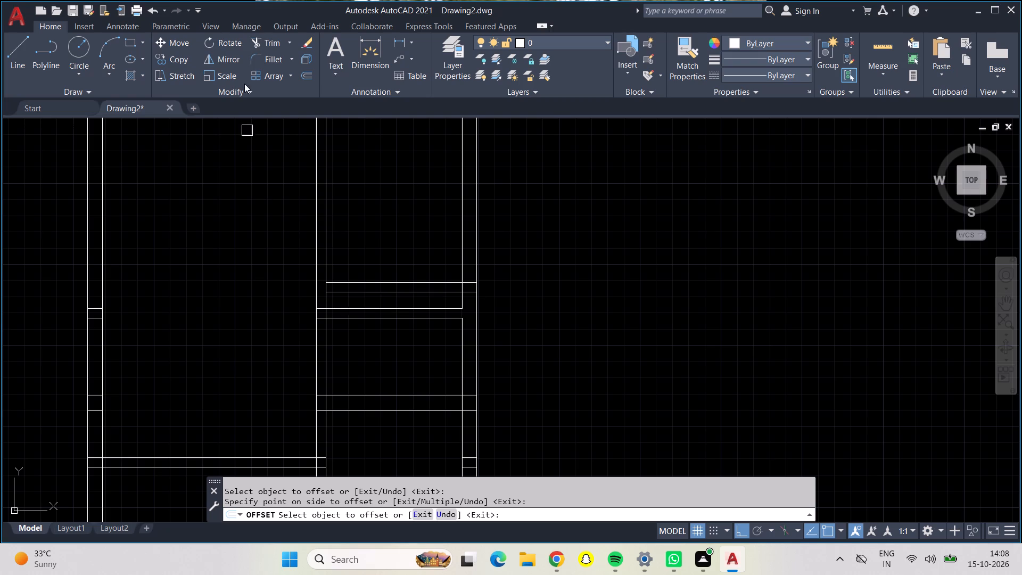
# Trim away both old third-partition lines just below the new 6" partition, including their short ends inside the vertical partition.
pyautogui.click(262, 39)
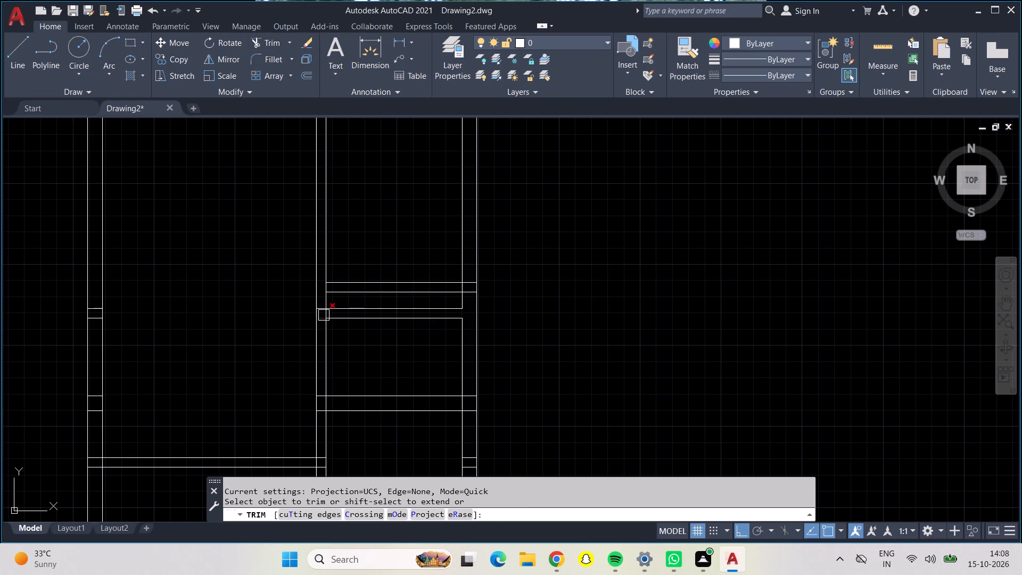
pyautogui.click(324, 315)
pyautogui.click(319, 310)
pyautogui.click(321, 307)
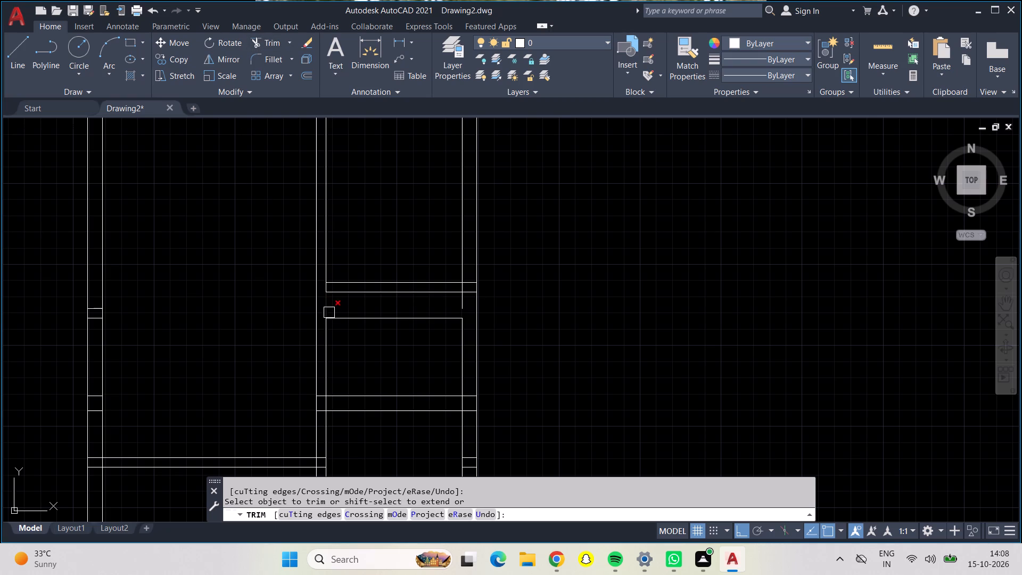
pyautogui.click(334, 314)
pyautogui.press('Escape')
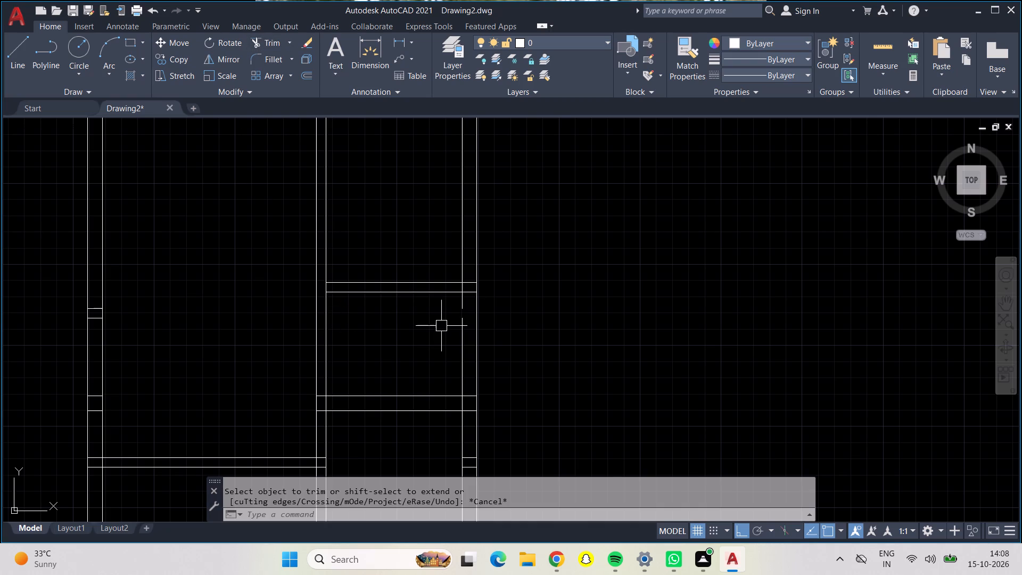
# Offset the lower line of the new right-hand partition 4'4" downward.
pyautogui.press('o')
pyautogui.press('Return')
pyautogui.write("4'4")
pyautogui.hotkey('shift', '"')
pyautogui.press('Return')
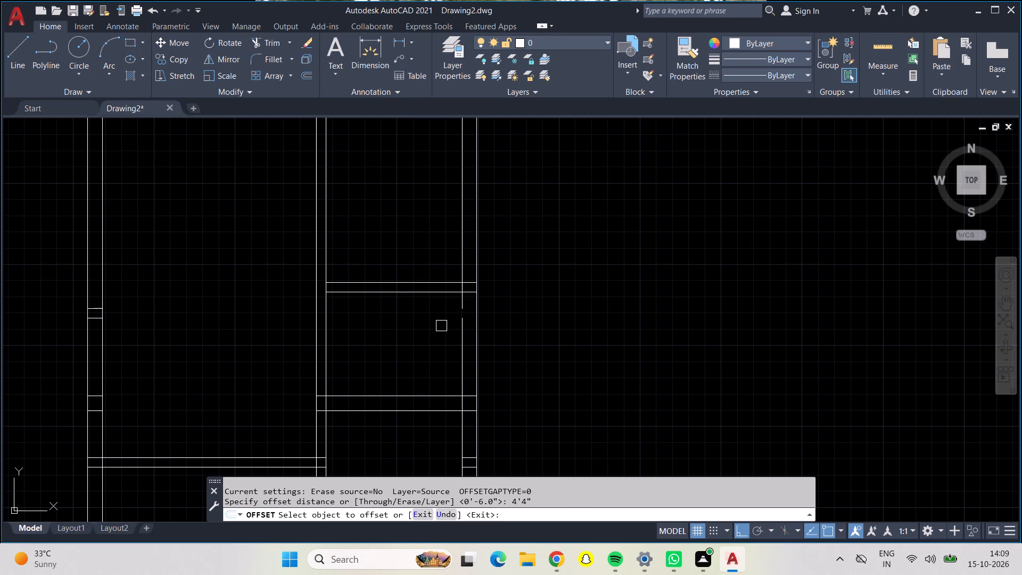
pyautogui.click(423, 293)
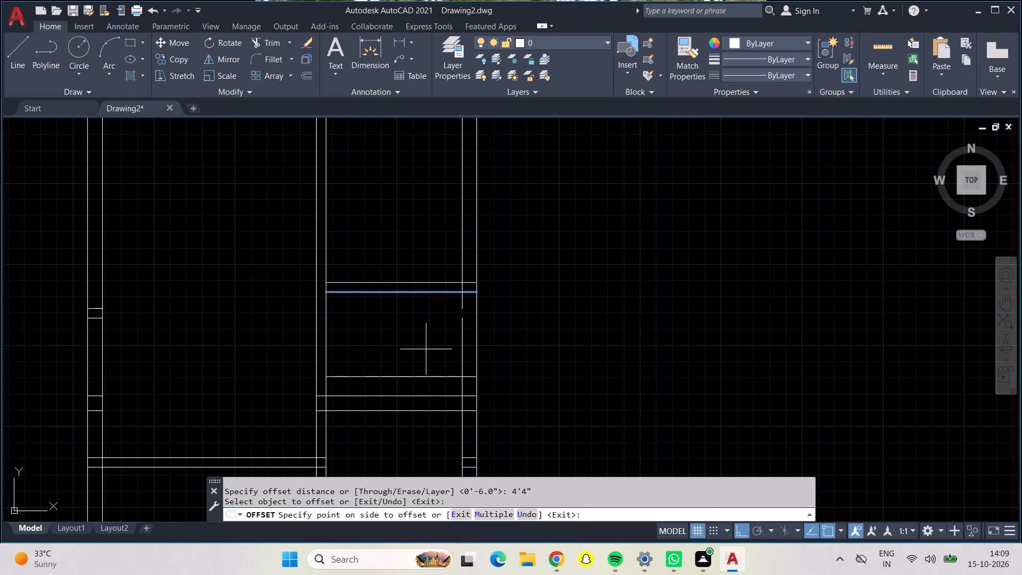
pyautogui.click(426, 349)
pyautogui.press('Escape')
# Offset the newest horizontal line 6" downward to form another partition wall in the right-hand room.
pyautogui.press('o')
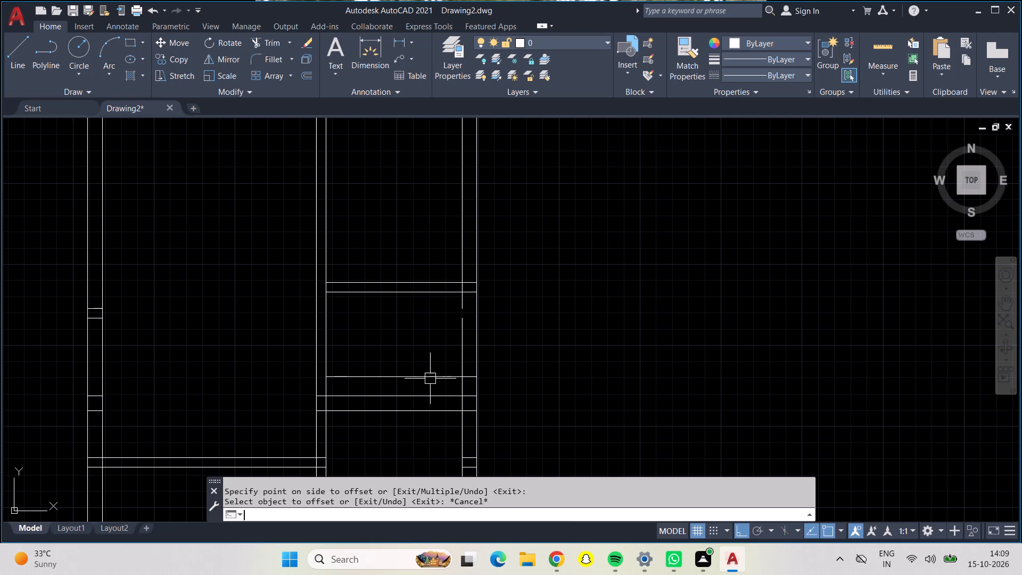
pyautogui.press('Return')
pyautogui.write('6"')
pyautogui.press('Return')
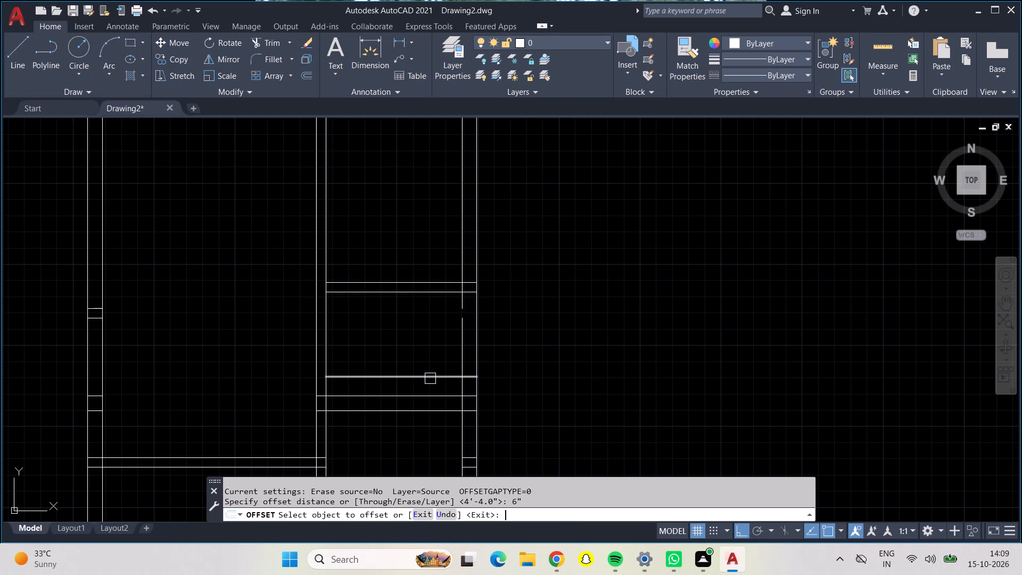
pyautogui.click(420, 377)
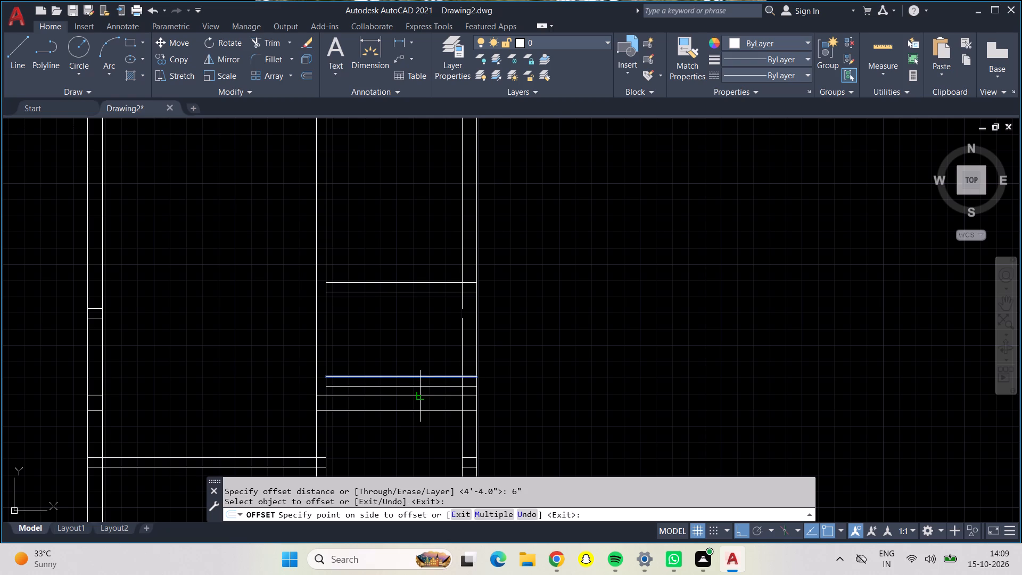
pyautogui.click(420, 392)
# Trim away the two old horizontal lines just below the newest 6" partition in the right-hand room.
pyautogui.click(262, 42)
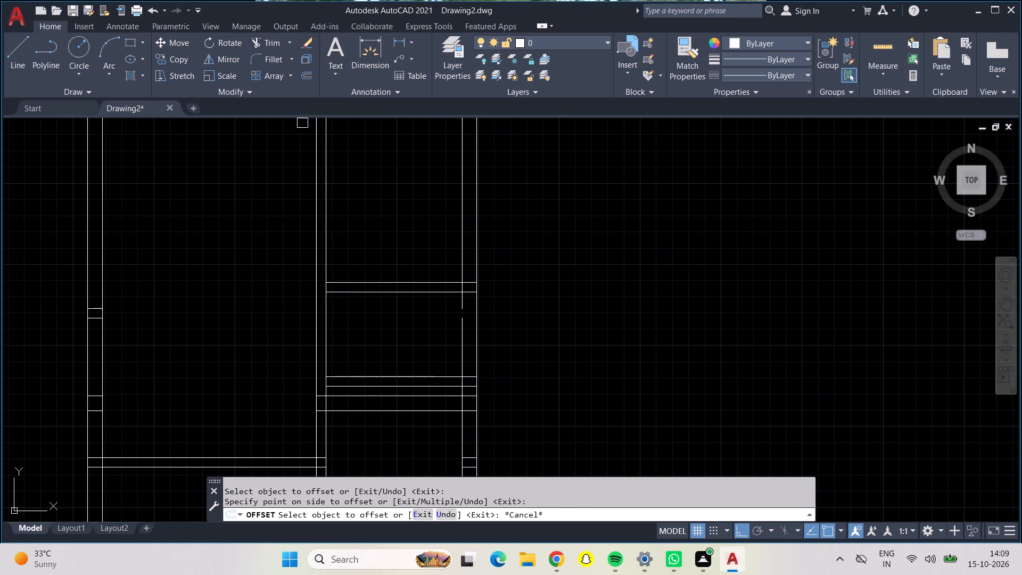
pyautogui.press('Escape')
pyautogui.press('Escape')
pyautogui.click(260, 46)
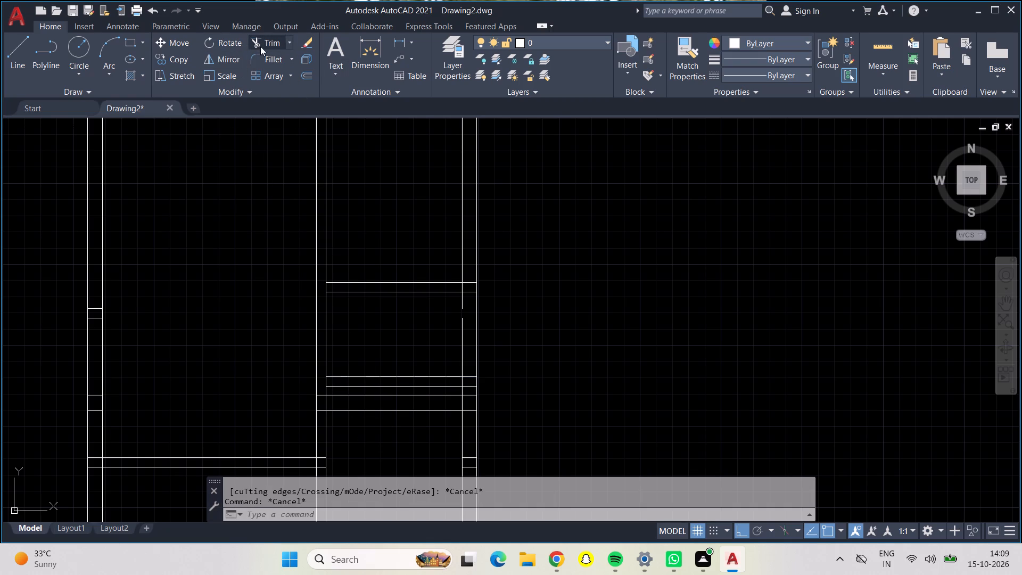
pyautogui.click(388, 418)
pyautogui.click(386, 410)
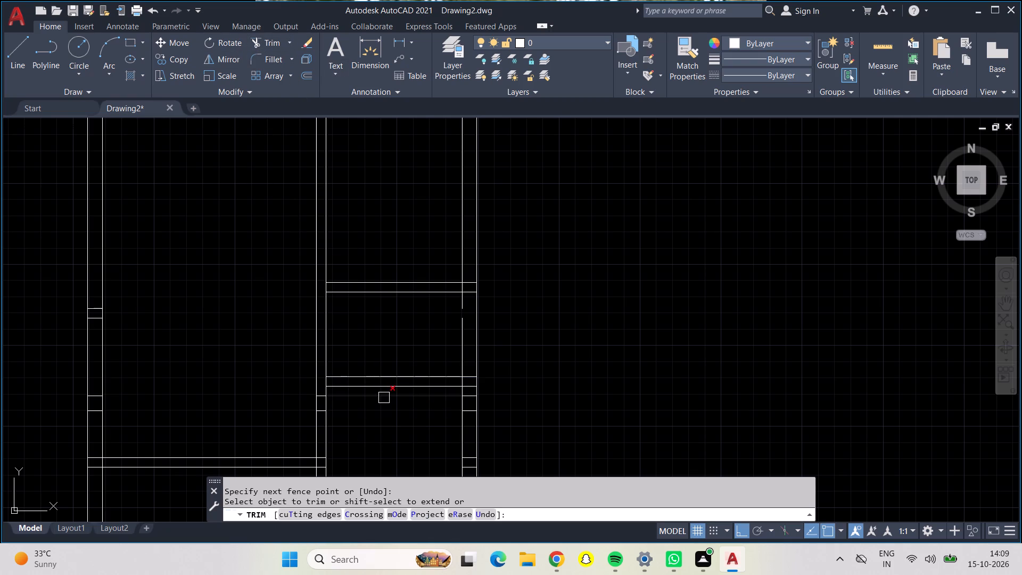
pyautogui.click(384, 398)
pyautogui.press('Escape')
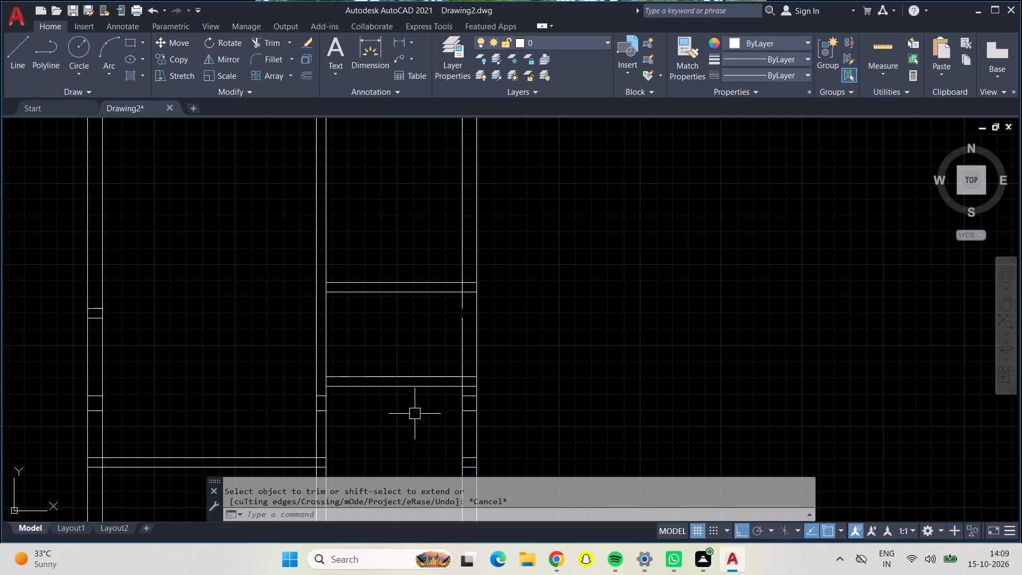
# Draw a short vertical line closing the gap in the right outer wall's inner line, between the two right-hand partitions.
pyautogui.click(24, 51)
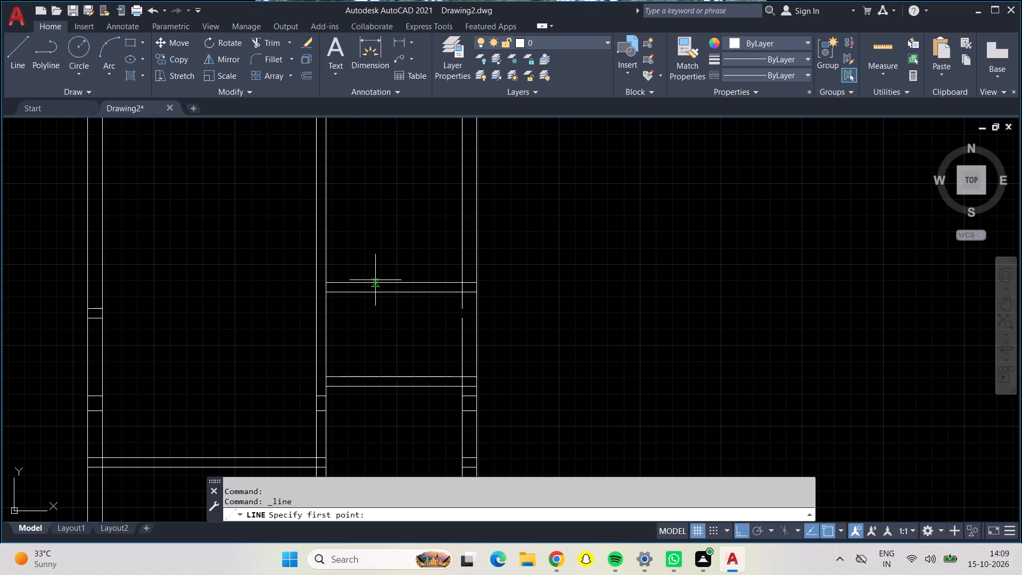
pyautogui.click(459, 310)
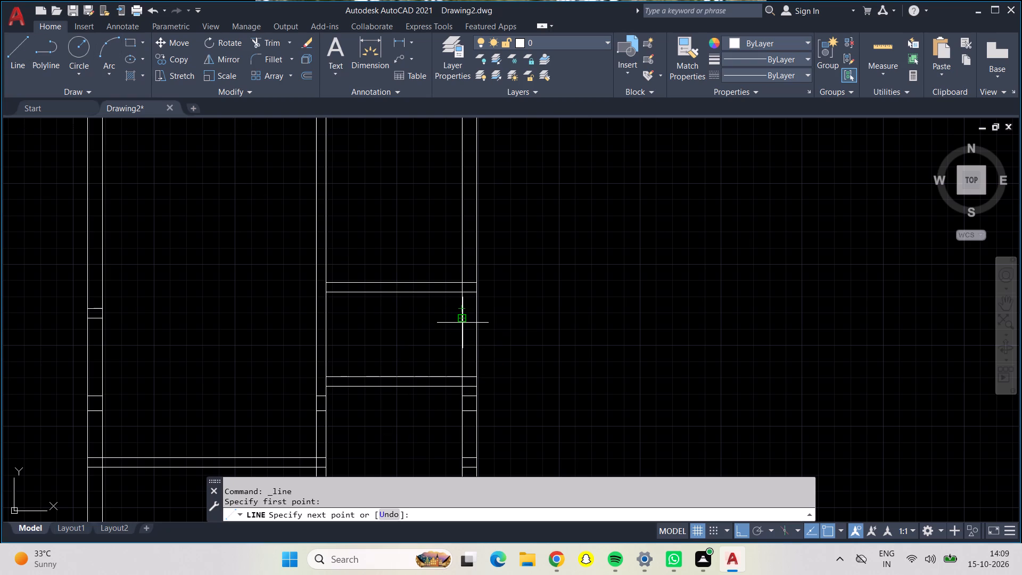
pyautogui.click(463, 323)
pyautogui.press('Escape')
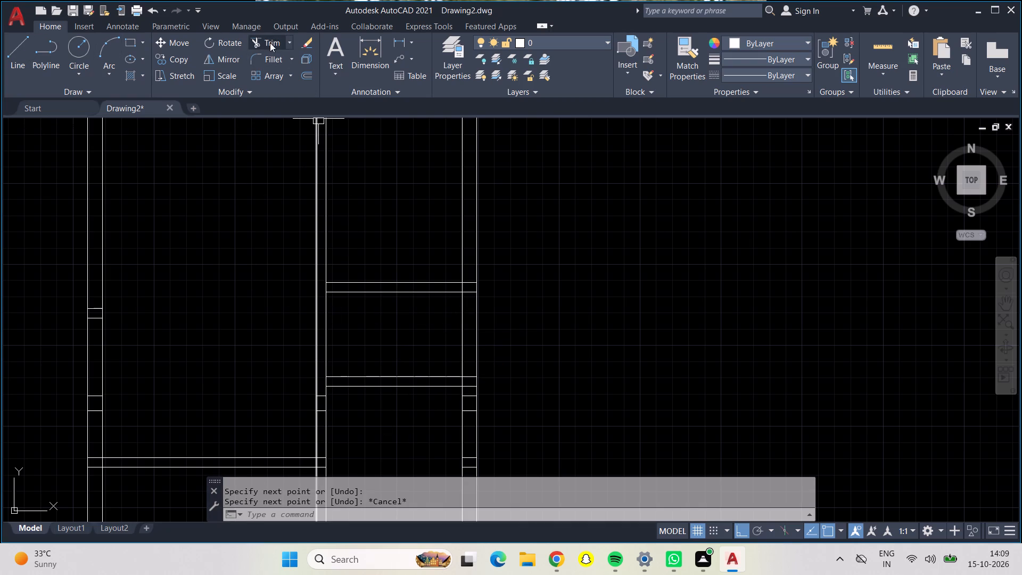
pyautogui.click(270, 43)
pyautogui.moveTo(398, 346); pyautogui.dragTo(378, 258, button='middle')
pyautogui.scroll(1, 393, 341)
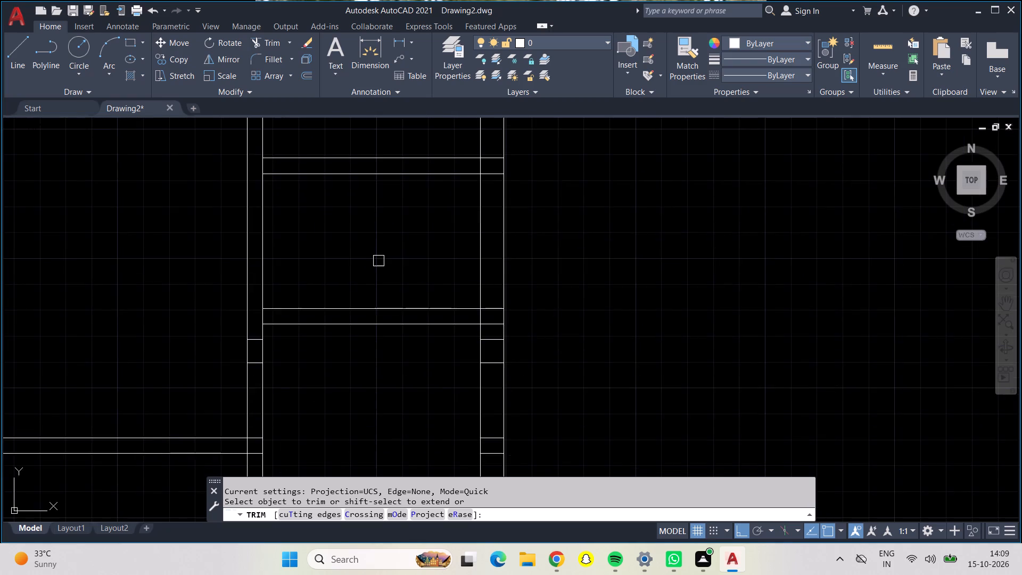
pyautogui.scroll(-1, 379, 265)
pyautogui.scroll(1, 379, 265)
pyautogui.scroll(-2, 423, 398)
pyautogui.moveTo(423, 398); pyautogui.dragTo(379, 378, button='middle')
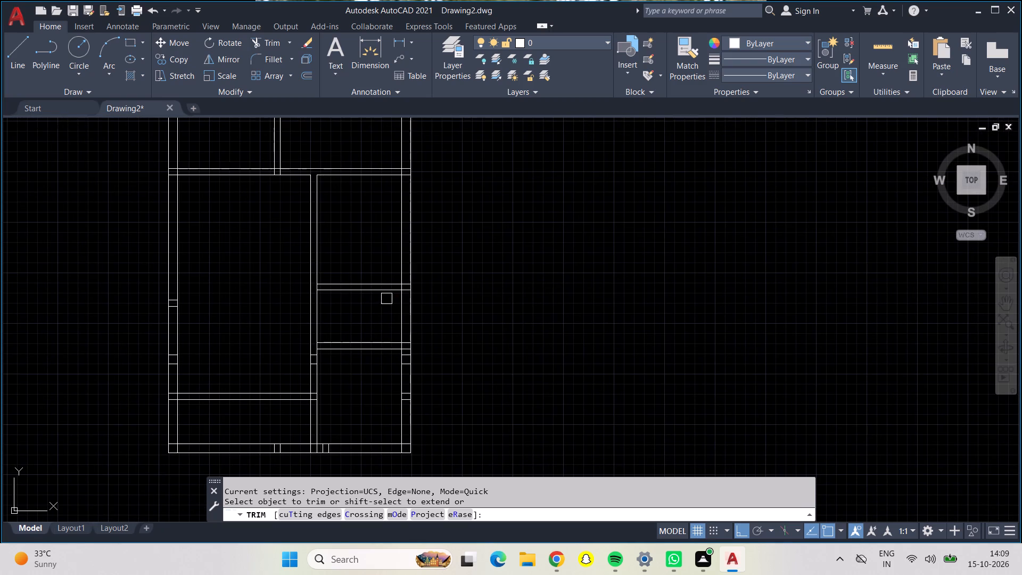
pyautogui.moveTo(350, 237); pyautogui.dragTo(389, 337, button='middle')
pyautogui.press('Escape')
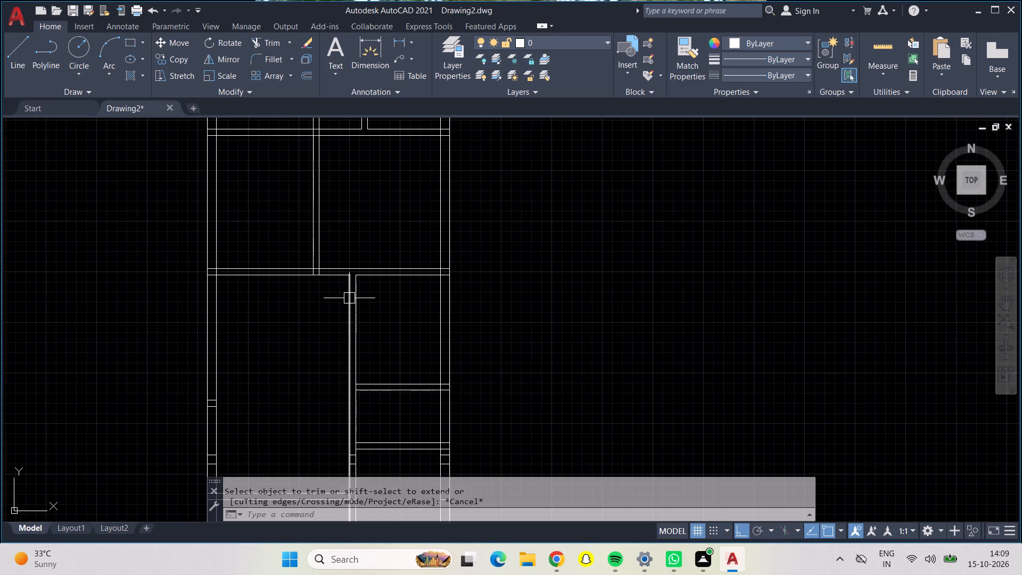
# Draw a short polyline across the top of the lower vertical partition, closing the gap in the horizontal partition's lower line.
pyautogui.click(31, 68)
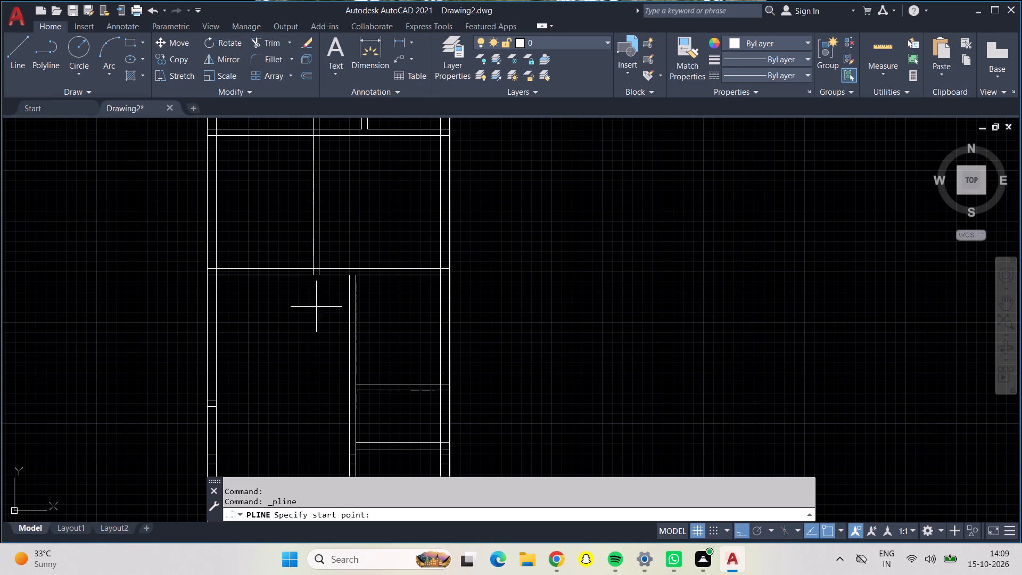
pyautogui.scroll(1, 335, 273)
pyautogui.scroll(-1, 335, 273)
pyautogui.scroll(1, 335, 273)
pyautogui.click(354, 276)
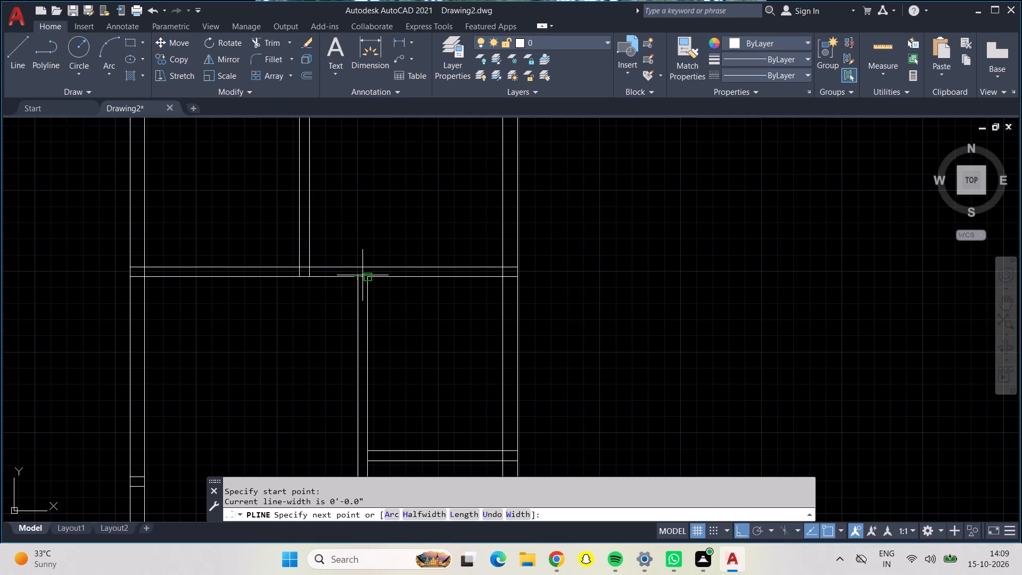
pyautogui.click(366, 275)
pyautogui.press('Escape')
# Draw a short line across the vertical partition, continuing the top line of the upper right-hand partition to its left face.
pyautogui.click(21, 65)
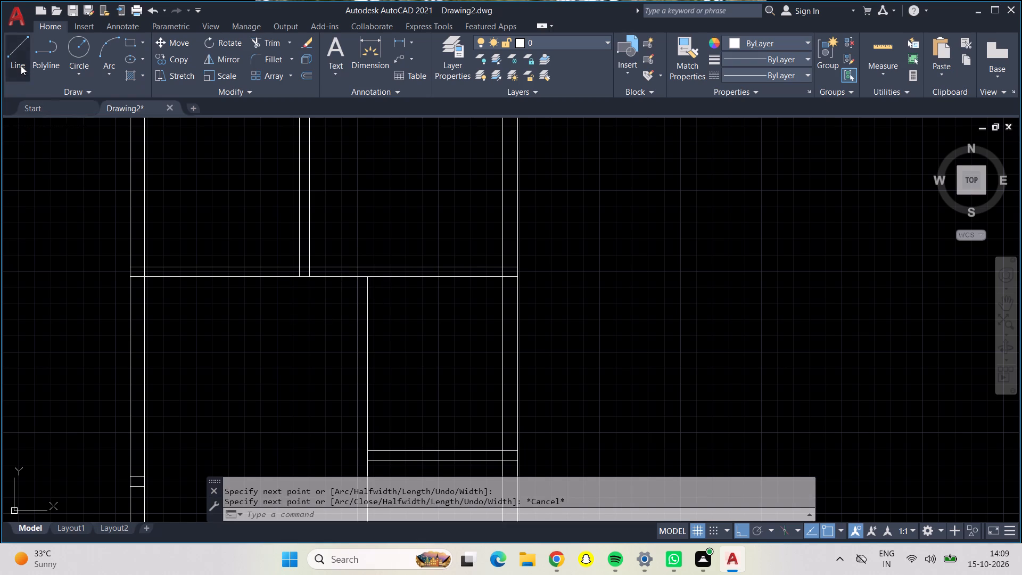
pyautogui.click(370, 450)
pyautogui.click(358, 448)
pyautogui.press('Escape')
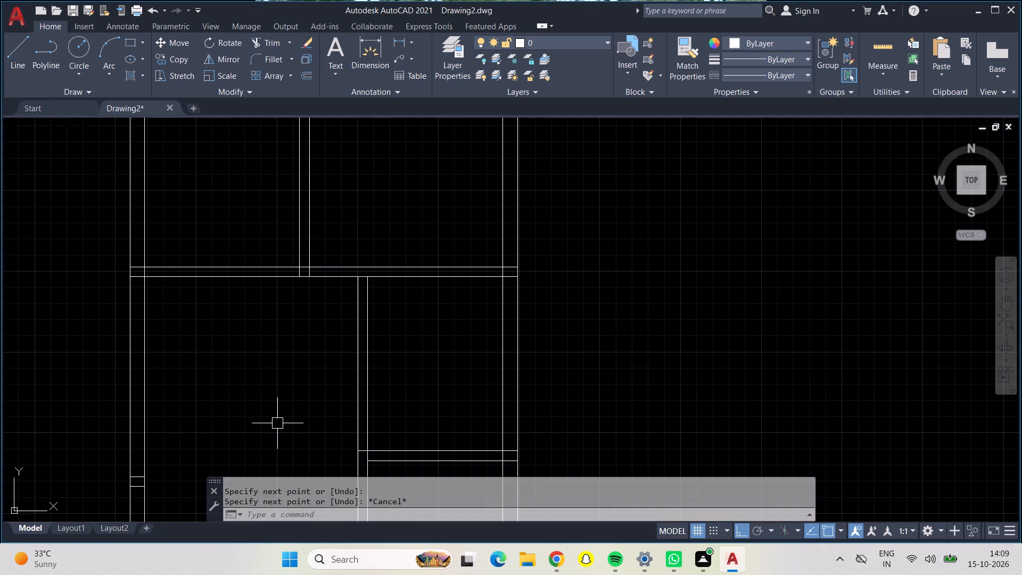
# Draw a short line across the vertical partition, continuing the bottom line of the lower right-hand partition to its left face.
pyautogui.moveTo(277, 423); pyautogui.dragTo(251, 215, button='middle')
pyautogui.click(26, 54)
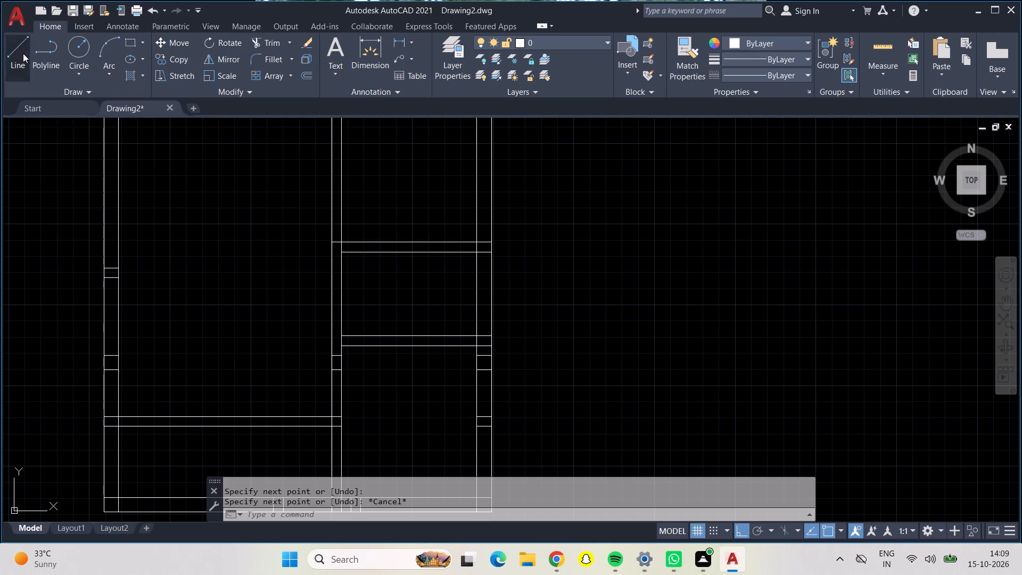
pyautogui.click(342, 347)
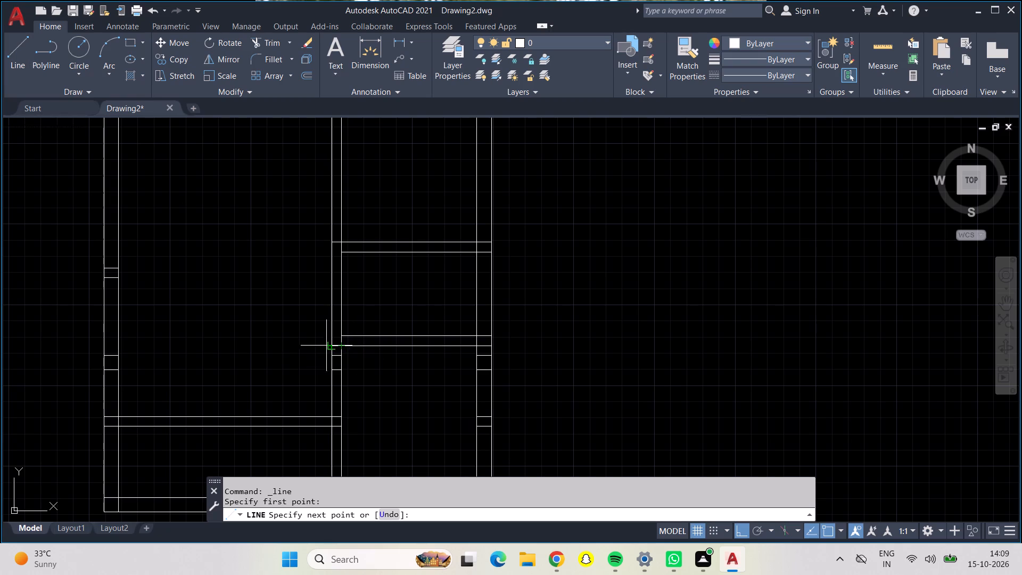
pyautogui.click(332, 346)
pyautogui.press('Escape')
# Trim away both vertical partition lines between the full-width horizontal partition and the upper right-hand partition.
pyautogui.moveTo(384, 302); pyautogui.dragTo(387, 365, button='middle')
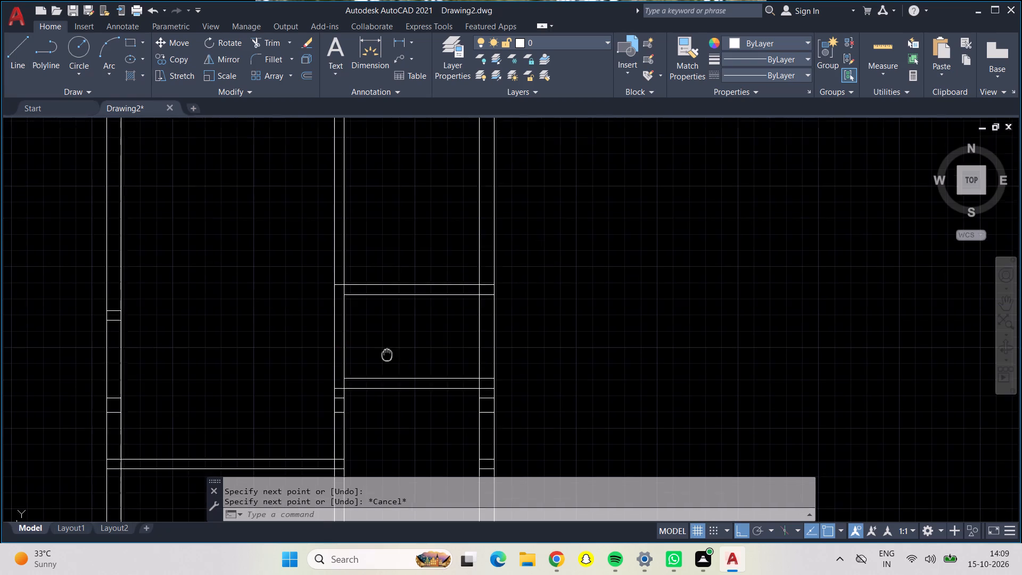
pyautogui.moveTo(387, 365); pyautogui.dragTo(383, 427, button='middle')
pyautogui.click(294, 48)
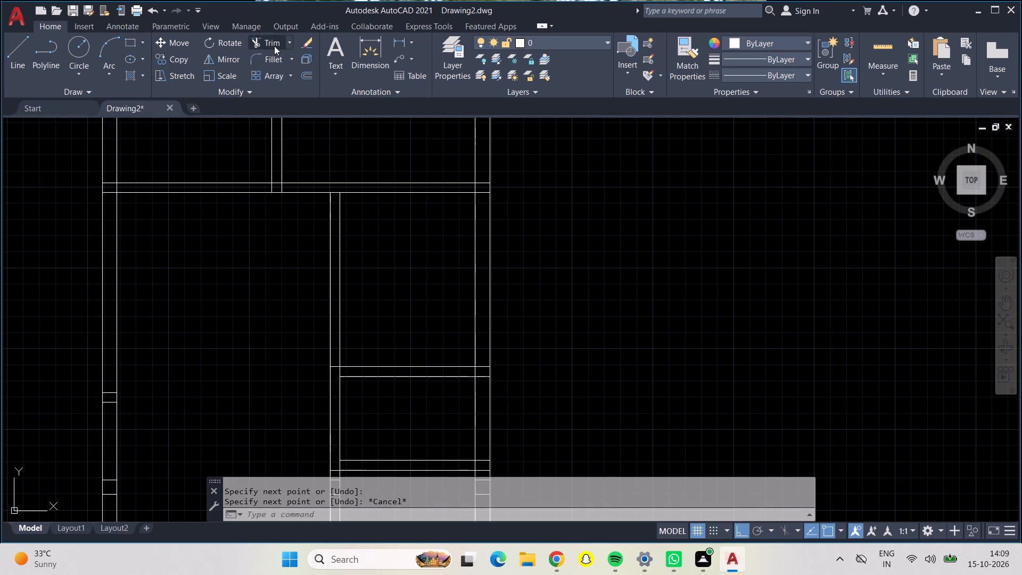
pyautogui.click(274, 46)
pyautogui.moveTo(300, 270); pyautogui.dragTo(360, 283)
# Trim the inner wall lines' overlapping ends at the top-left corner of the outer wall.
pyautogui.scroll(-1, 360, 285)
pyautogui.moveTo(360, 287); pyautogui.dragTo(330, 282, button='middle')
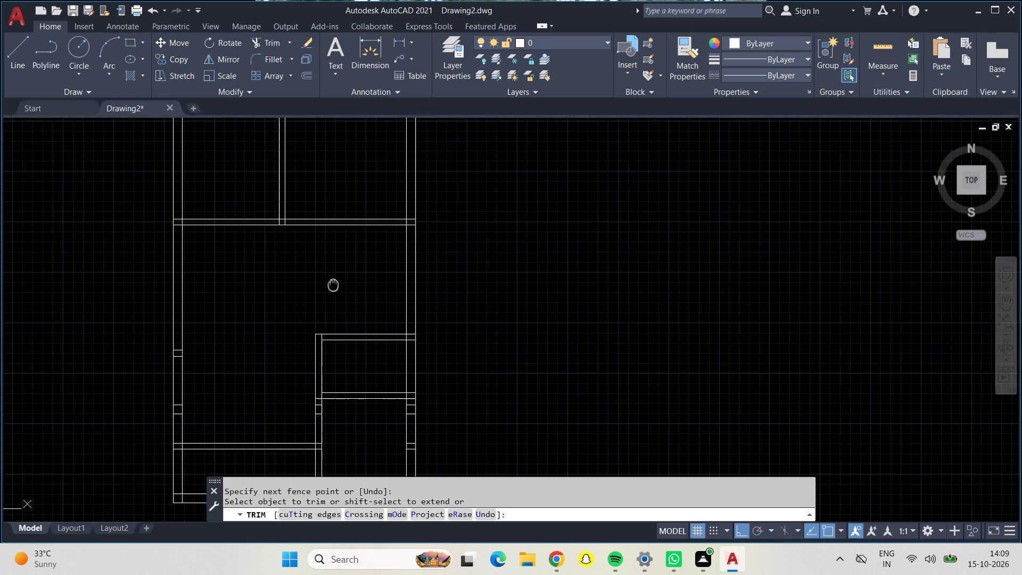
pyautogui.moveTo(330, 282); pyautogui.dragTo(316, 273, button='middle')
pyautogui.moveTo(345, 357); pyautogui.dragTo(320, 347, button='middle')
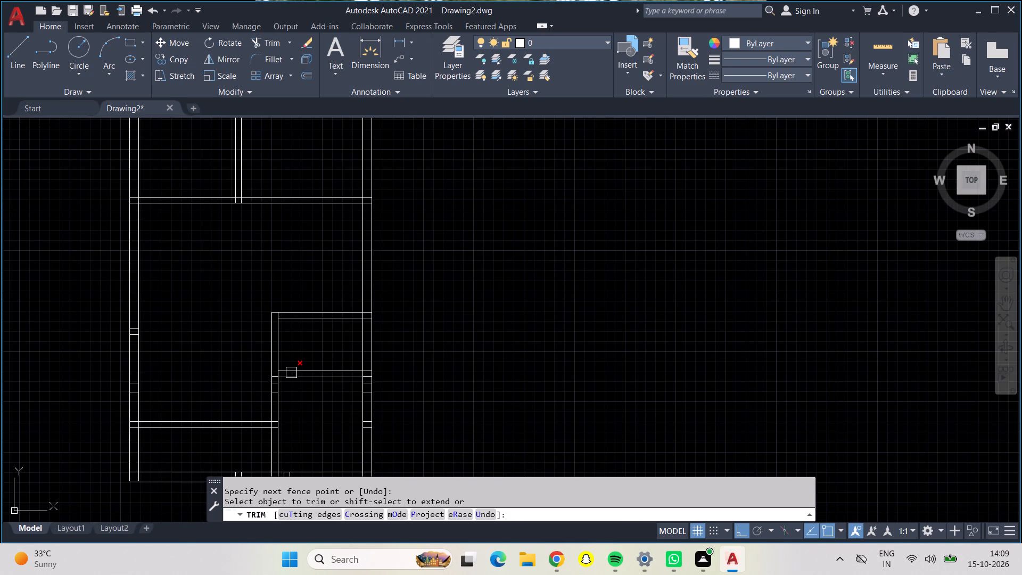
pyautogui.moveTo(152, 339); pyautogui.dragTo(248, 533, button='middle')
pyautogui.scroll(4, 220, 200)
pyautogui.moveTo(269, 184); pyautogui.dragTo(269, 182)
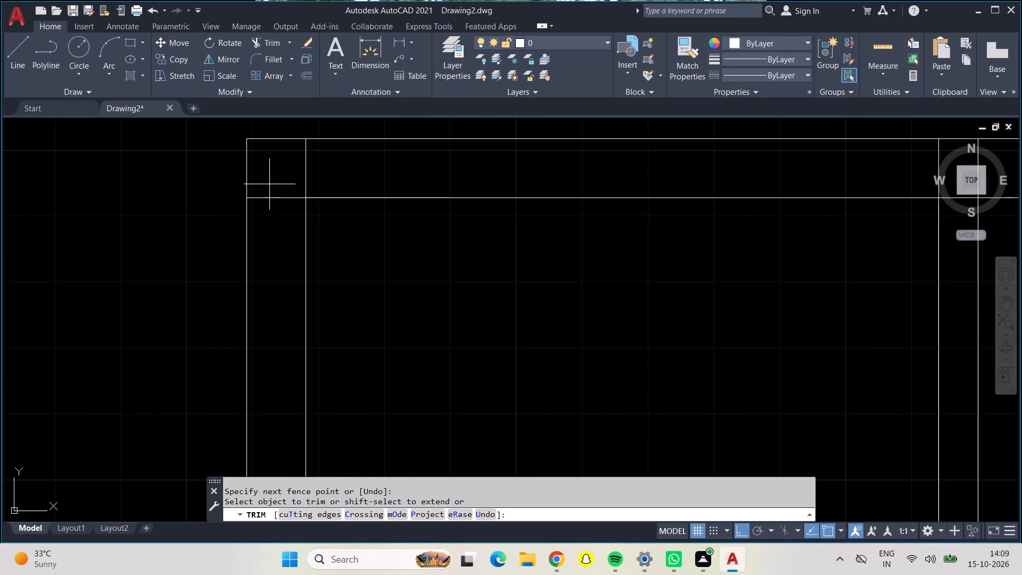
pyautogui.moveTo(269, 182); pyautogui.dragTo(322, 179)
# Trim the crossing lines where the two upper vertical partitions meet the top outer wall, opening both junctions.
pyautogui.scroll(-1, 369, 228)
pyautogui.scroll(1, 681, 193)
pyautogui.moveTo(702, 197); pyautogui.dragTo(796, 191)
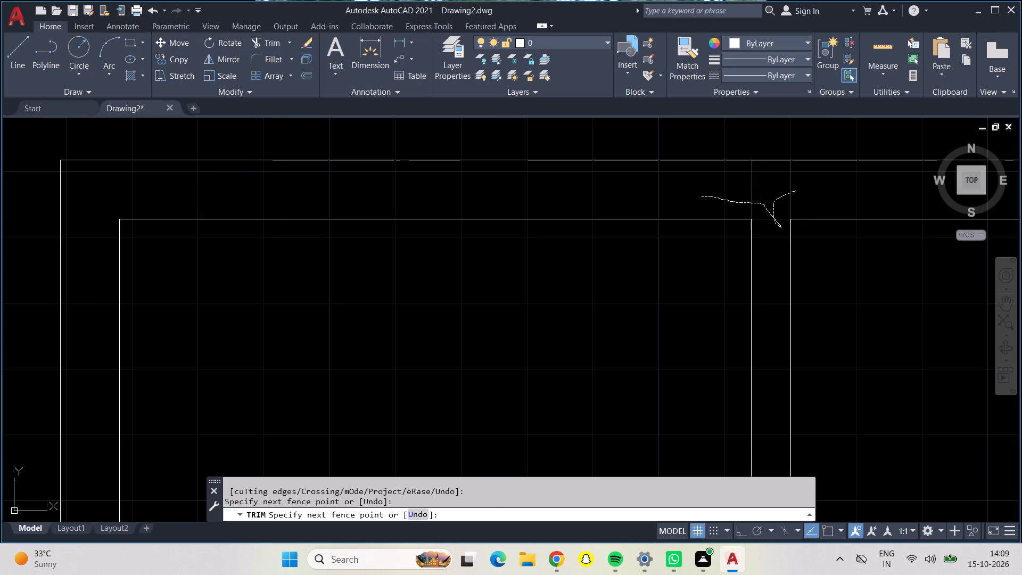
pyautogui.moveTo(843, 264); pyautogui.dragTo(199, 351, button='middle')
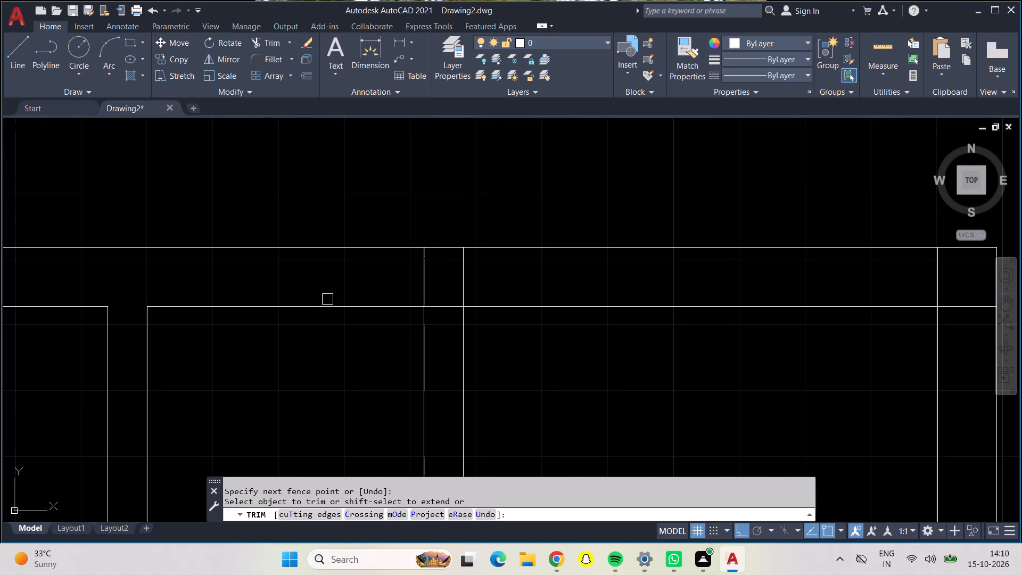
pyautogui.moveTo(377, 267); pyautogui.dragTo(454, 275)
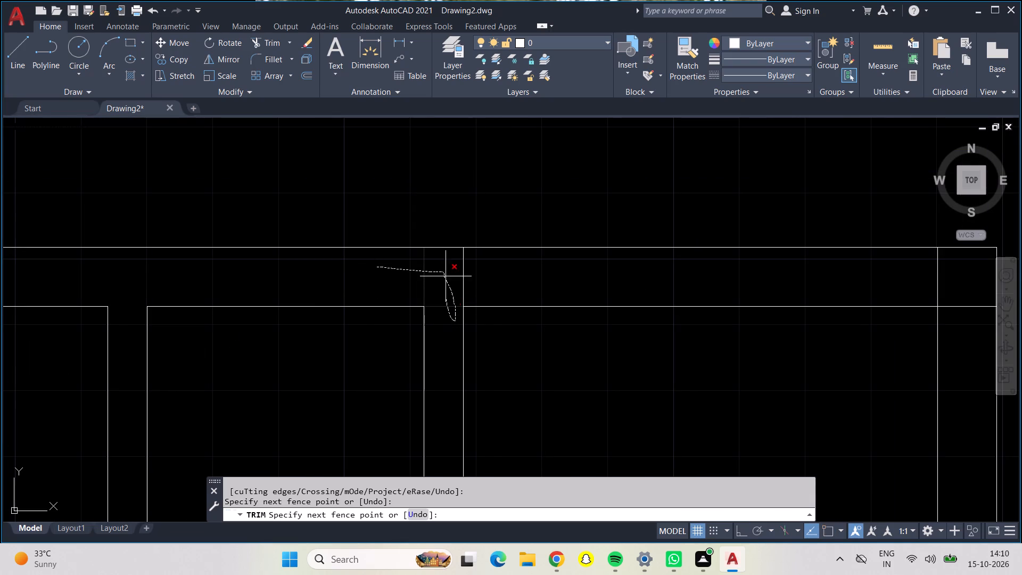
pyautogui.moveTo(454, 275); pyautogui.dragTo(488, 276)
# Trim the inner wall lines' overlapping ends at the top-right corner of the outer wall.
pyautogui.scroll(-1, 511, 322)
pyautogui.click(777, 285)
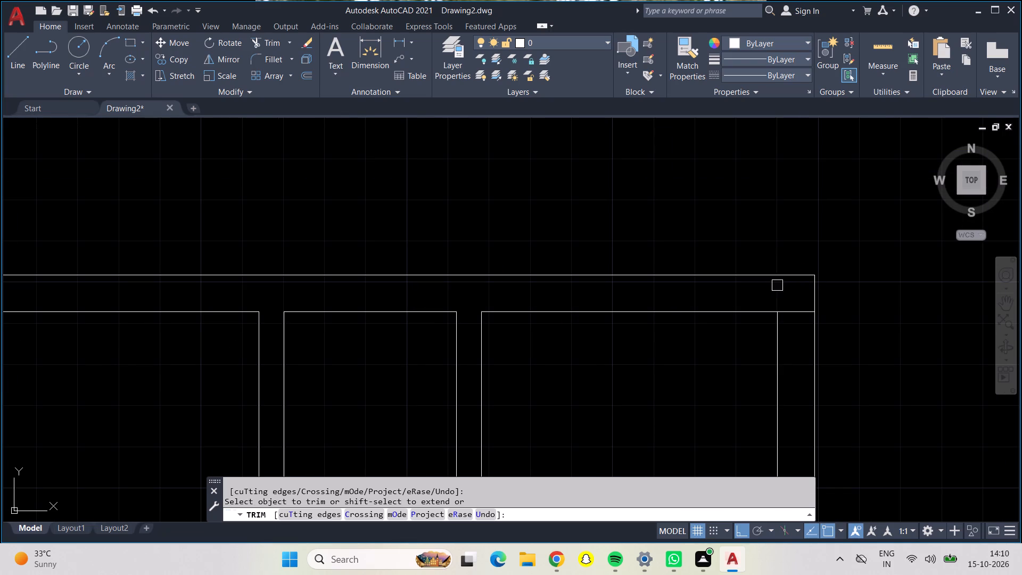
pyautogui.click(793, 310)
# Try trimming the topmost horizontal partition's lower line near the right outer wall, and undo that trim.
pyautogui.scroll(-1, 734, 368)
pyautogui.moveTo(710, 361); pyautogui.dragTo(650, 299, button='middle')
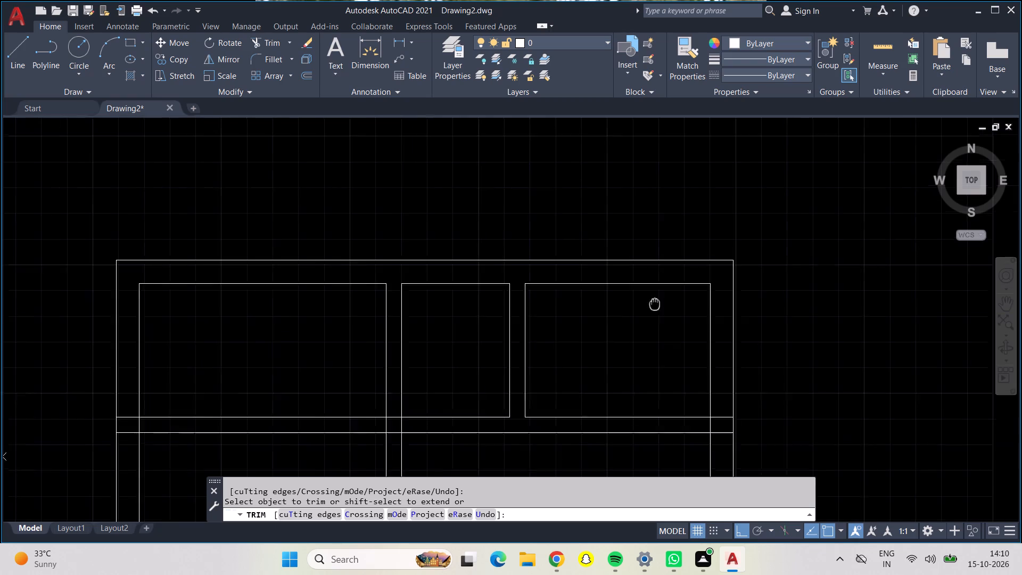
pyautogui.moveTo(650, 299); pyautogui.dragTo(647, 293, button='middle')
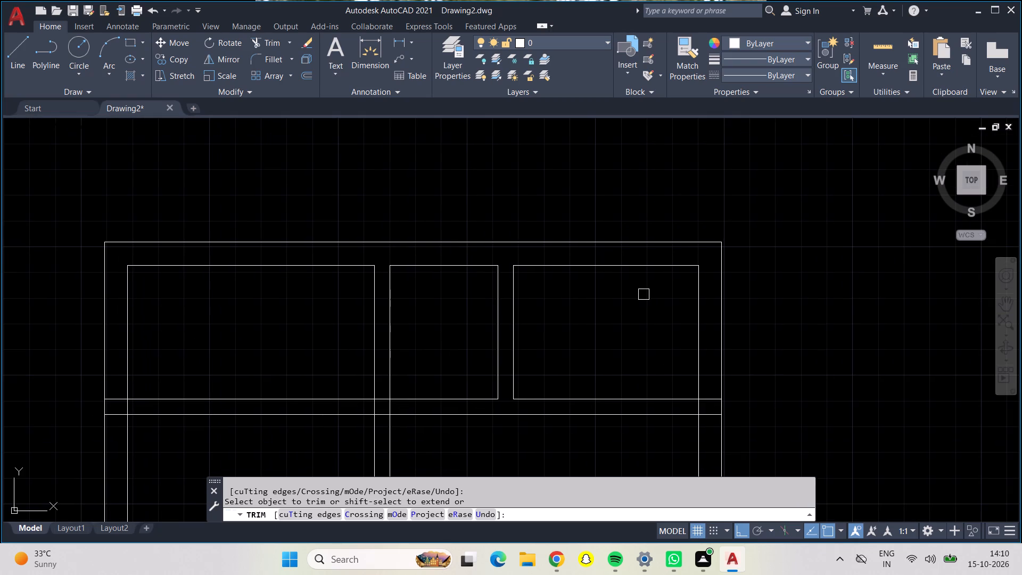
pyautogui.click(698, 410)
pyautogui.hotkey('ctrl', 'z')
# Trim the line ends and inner wall segment where the topmost horizontal partition meets the right outer wall.
pyautogui.moveTo(716, 431); pyautogui.dragTo(659, 357, button='middle')
pyautogui.scroll(-1, 716, 431)
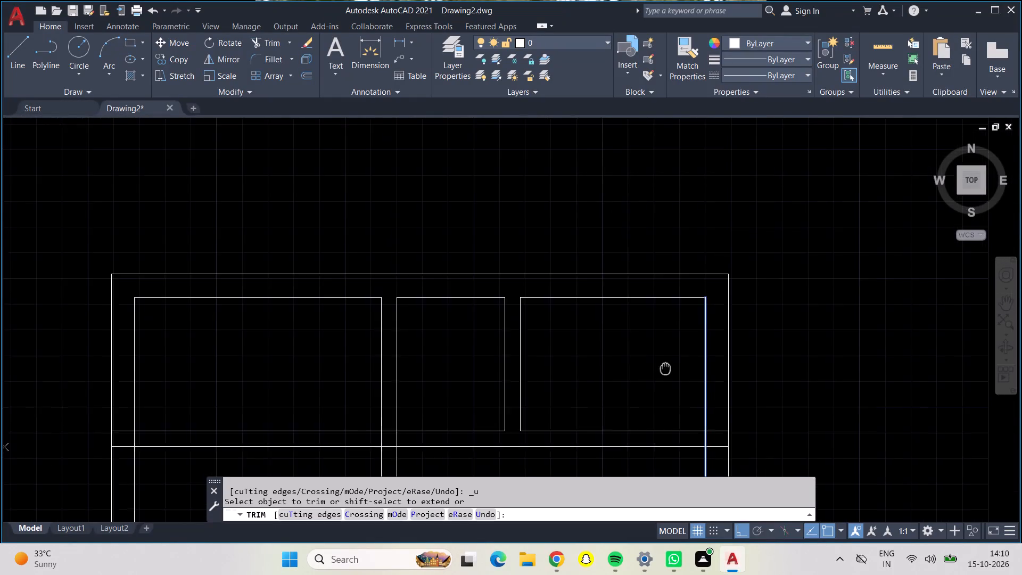
pyautogui.scroll(-1, 705, 420)
pyautogui.scroll(2, 705, 420)
pyautogui.moveTo(703, 401); pyautogui.dragTo(707, 420)
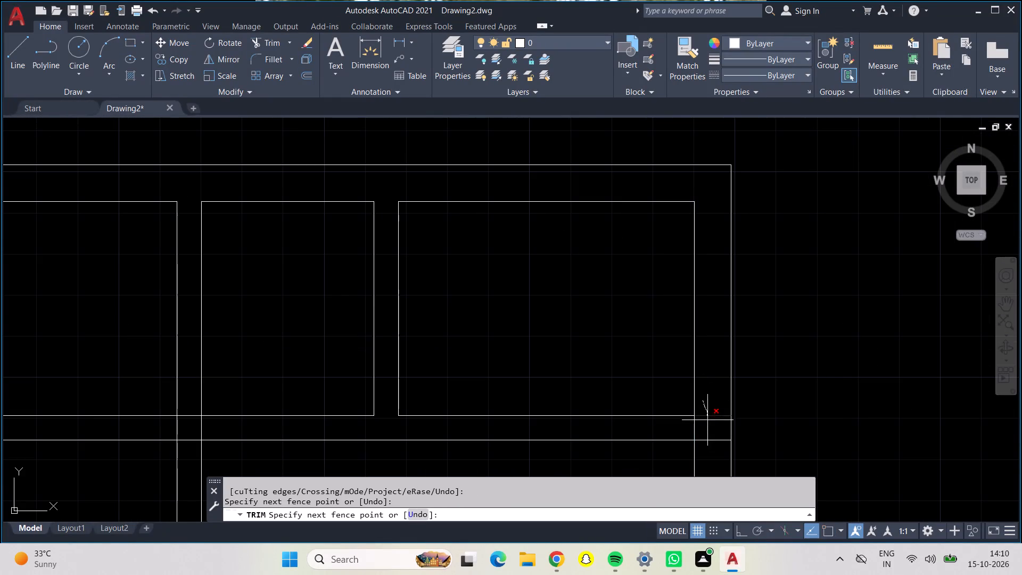
pyautogui.moveTo(707, 420); pyautogui.dragTo(713, 454)
pyautogui.click(690, 428)
# Trim the crossing segments inside the intersection of the topmost horizontal partition and the left of the upper vertical partitions.
pyautogui.scroll(-1, 696, 429)
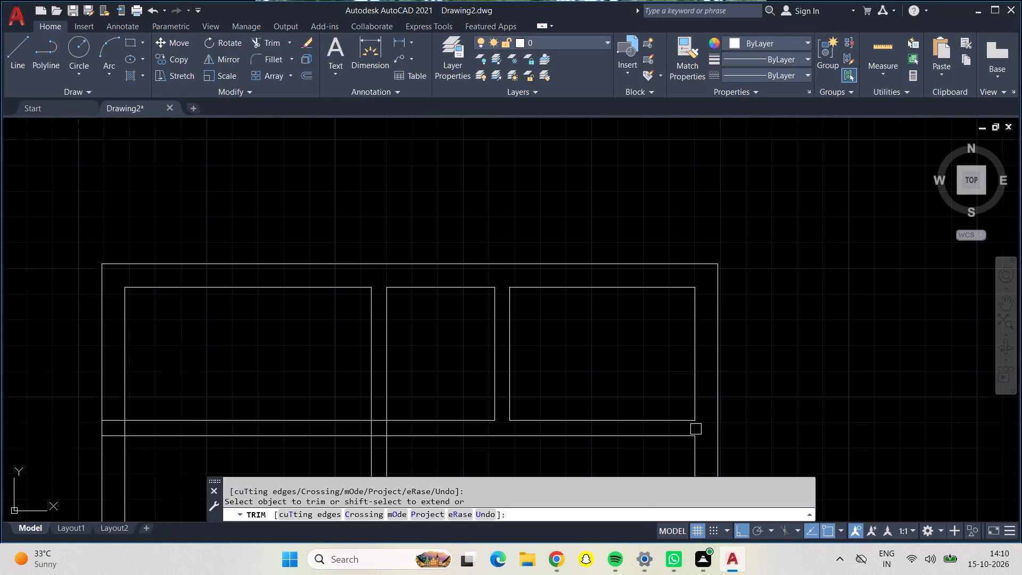
pyautogui.scroll(3, 366, 422)
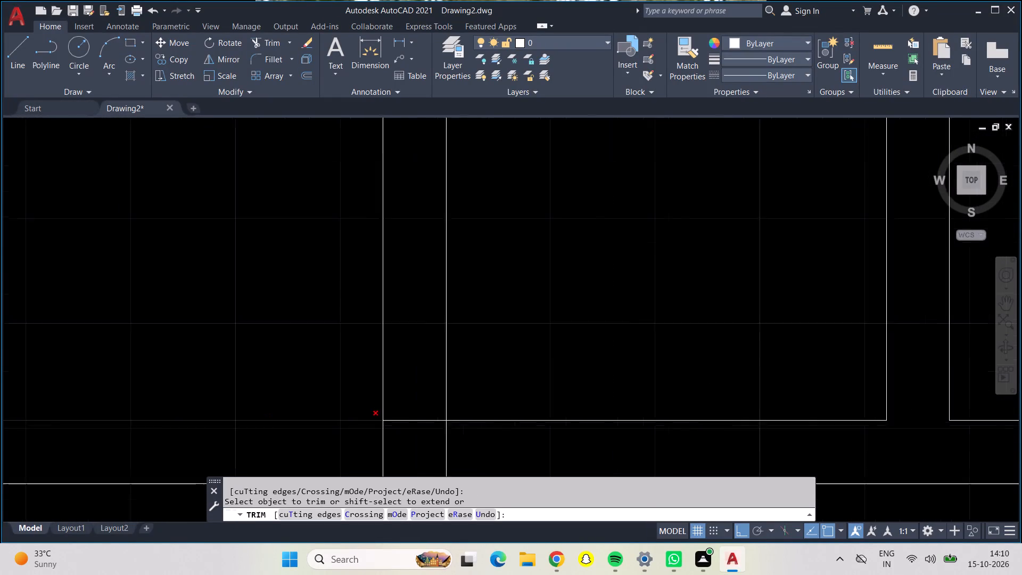
pyautogui.scroll(2, 367, 422)
pyautogui.moveTo(323, 372); pyautogui.dragTo(268, 179, button='middle')
pyautogui.moveTo(289, 274); pyautogui.dragTo(320, 278)
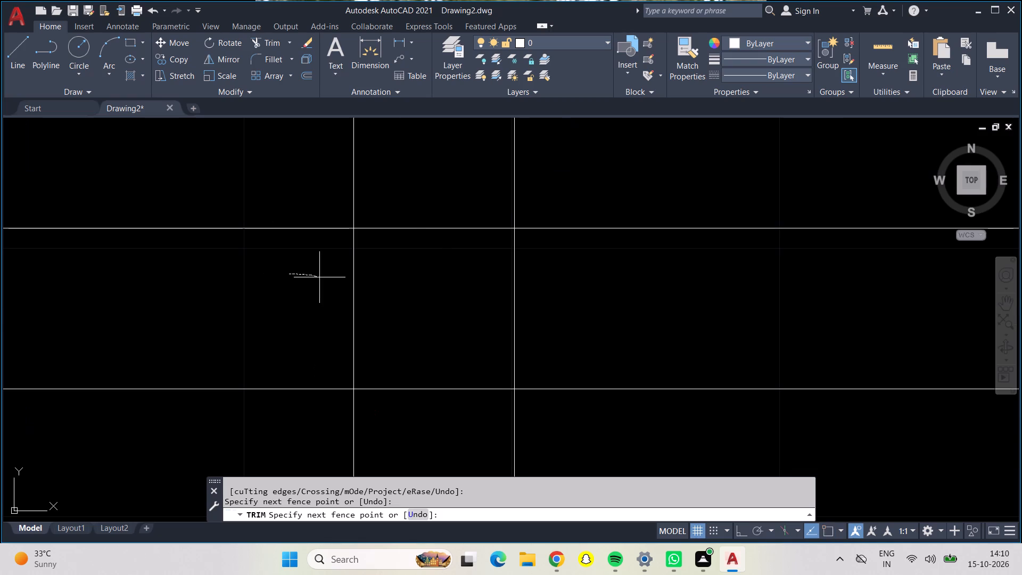
pyautogui.moveTo(320, 278); pyautogui.dragTo(606, 262)
# Trim the line ends and inner wall segment where the topmost horizontal partition meets the left outer wall.
pyautogui.scroll(-3, 597, 309)
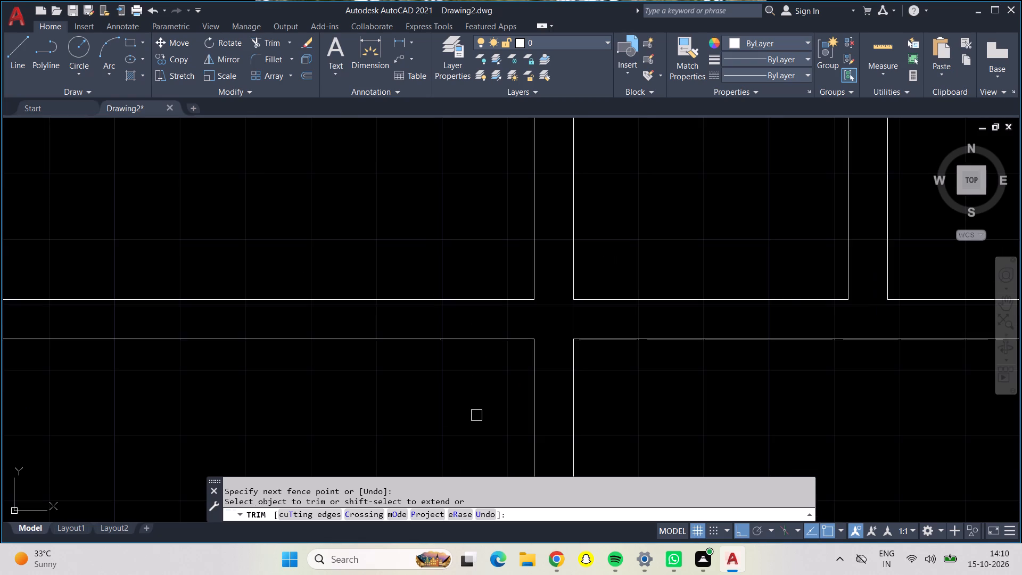
pyautogui.scroll(-2, 393, 425)
pyautogui.scroll(6, 180, 403)
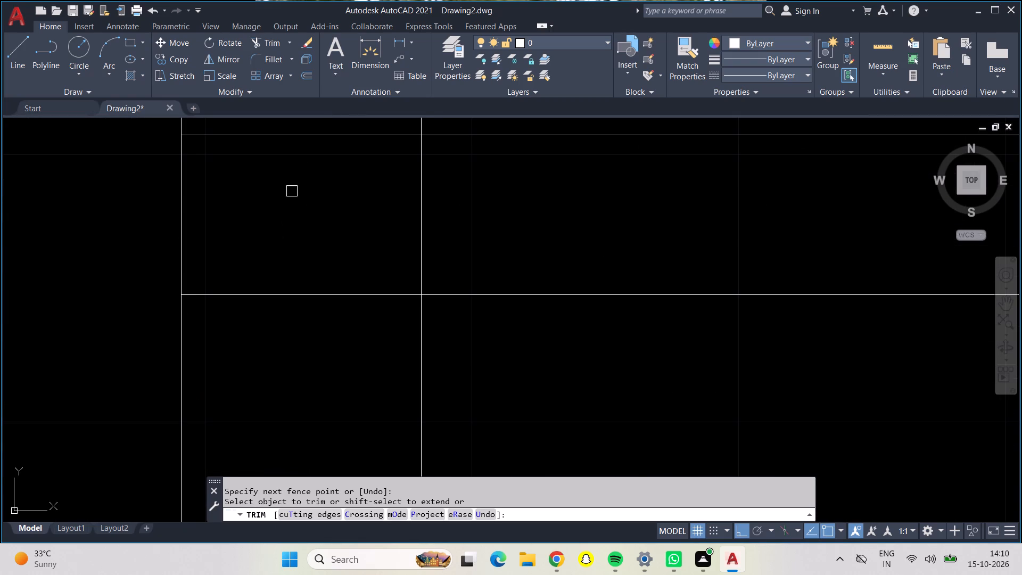
pyautogui.moveTo(300, 123); pyautogui.dragTo(458, 194)
# Trim the line ends and inner wall segment where the second full-width horizontal partition meets the left outer wall.
pyautogui.scroll(-4, 460, 232)
pyautogui.moveTo(548, 341); pyautogui.dragTo(449, 132, button='middle')
pyautogui.scroll(-2, 482, 223)
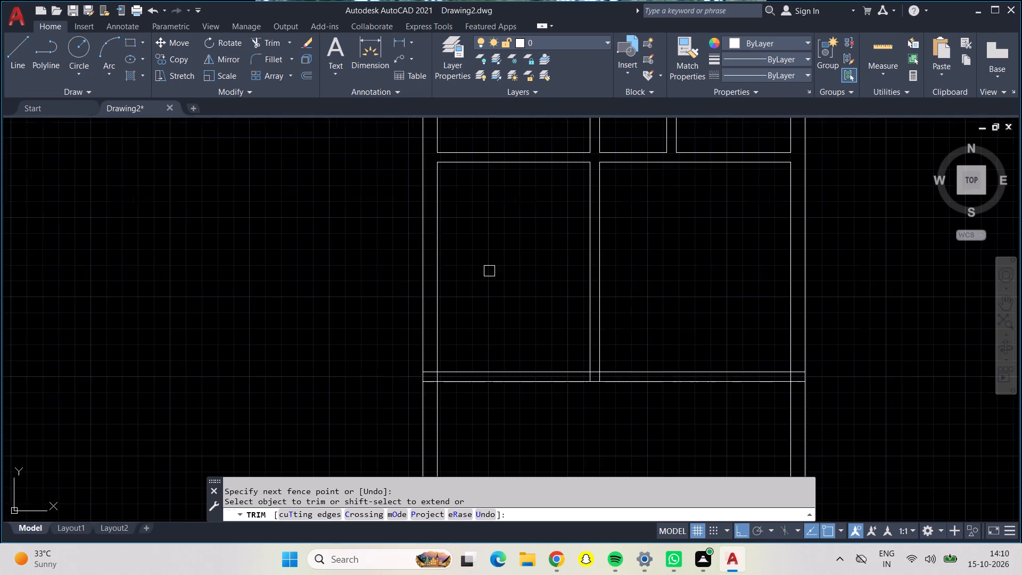
pyautogui.moveTo(489, 271); pyautogui.dragTo(444, 183, button='middle')
pyautogui.scroll(1, 390, 284)
pyautogui.scroll(-1, 390, 284)
pyautogui.scroll(5, 390, 284)
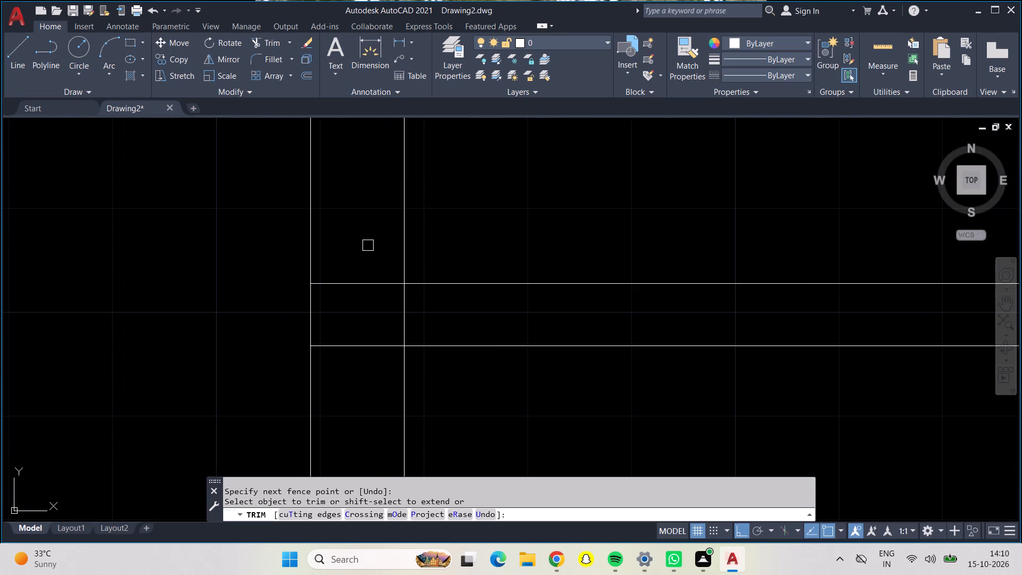
pyautogui.moveTo(368, 245); pyautogui.dragTo(425, 302)
# Trim the overlapping segments where the central vertical partition meets the second full-width horizontal partition from above.
pyautogui.scroll(-4, 444, 314)
pyautogui.moveTo(654, 388); pyautogui.dragTo(654, 388, button='middle')
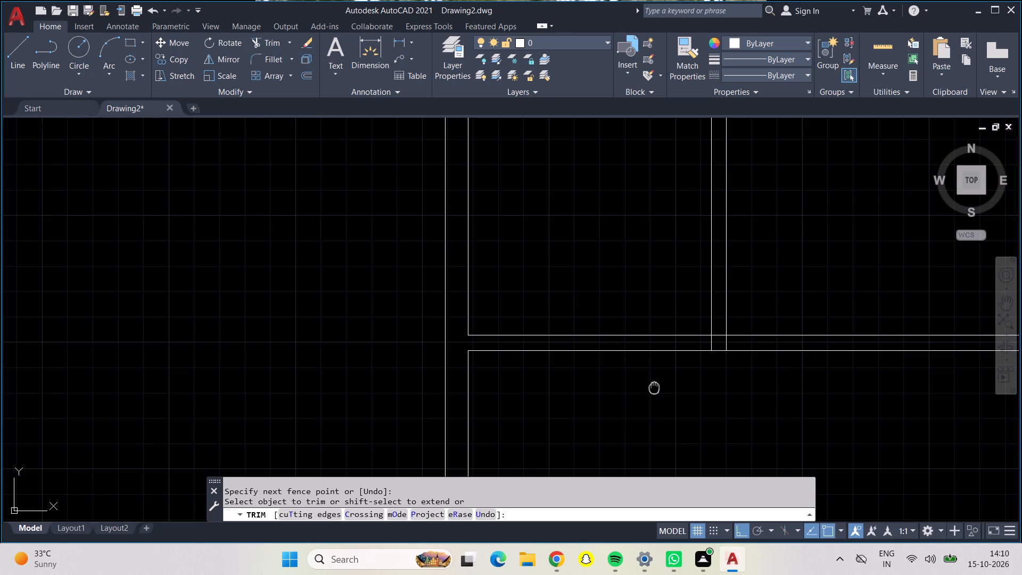
pyautogui.moveTo(654, 388); pyautogui.dragTo(472, 401, button='middle')
pyautogui.scroll(5, 517, 358)
pyautogui.moveTo(567, 333); pyautogui.dragTo(678, 285)
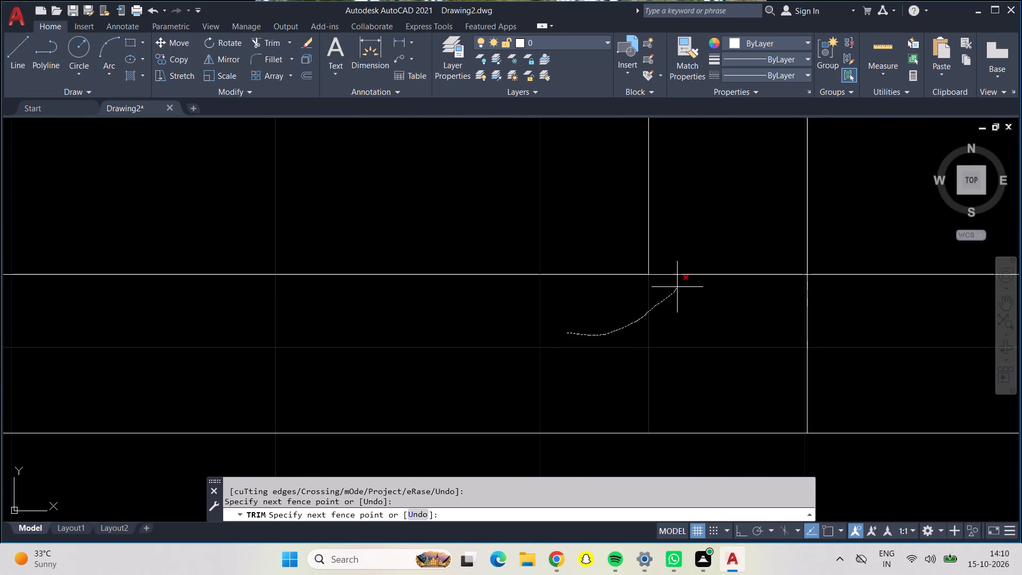
pyautogui.moveTo(678, 285); pyautogui.dragTo(866, 298)
# Trim the line ends and inner wall segment where the second full-width horizontal partition meets the right outer wall.
pyautogui.scroll(-5, 860, 317)
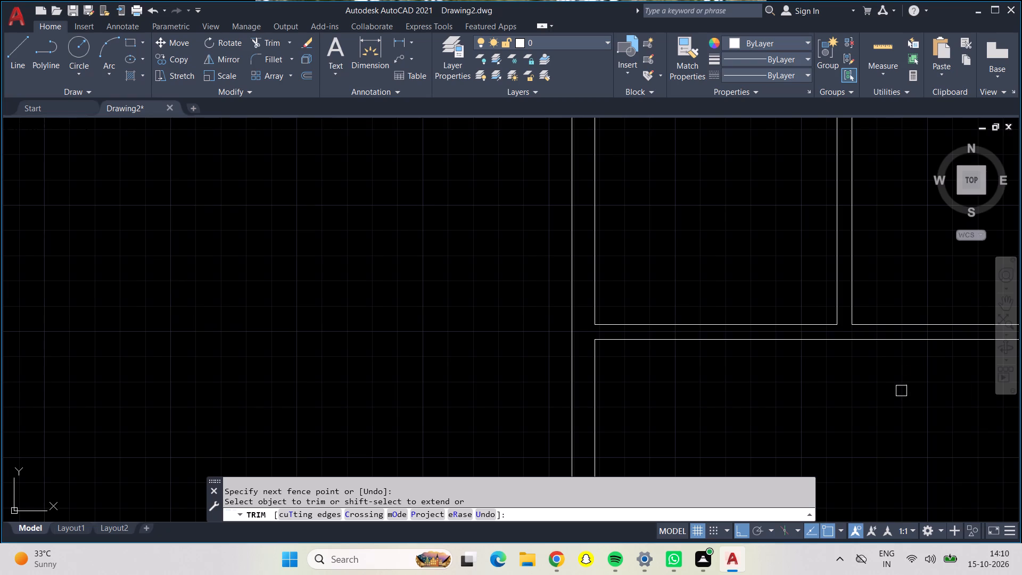
pyautogui.moveTo(893, 391); pyautogui.dragTo(165, 437, button='middle')
pyautogui.scroll(1, 424, 375)
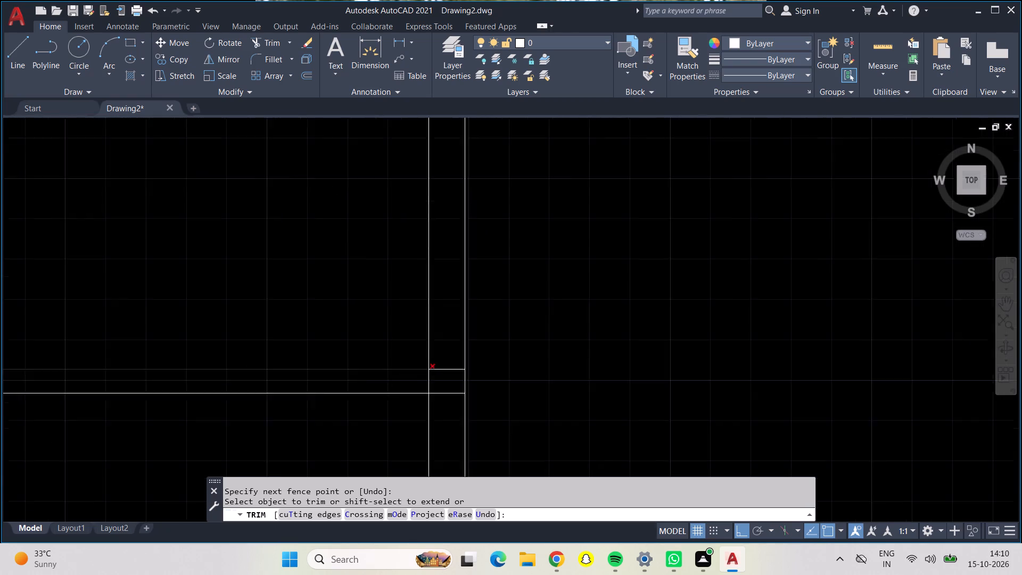
pyautogui.scroll(1, 424, 375)
pyautogui.scroll(-2, 424, 375)
pyautogui.scroll(5, 424, 375)
pyautogui.moveTo(337, 386); pyautogui.dragTo(509, 280)
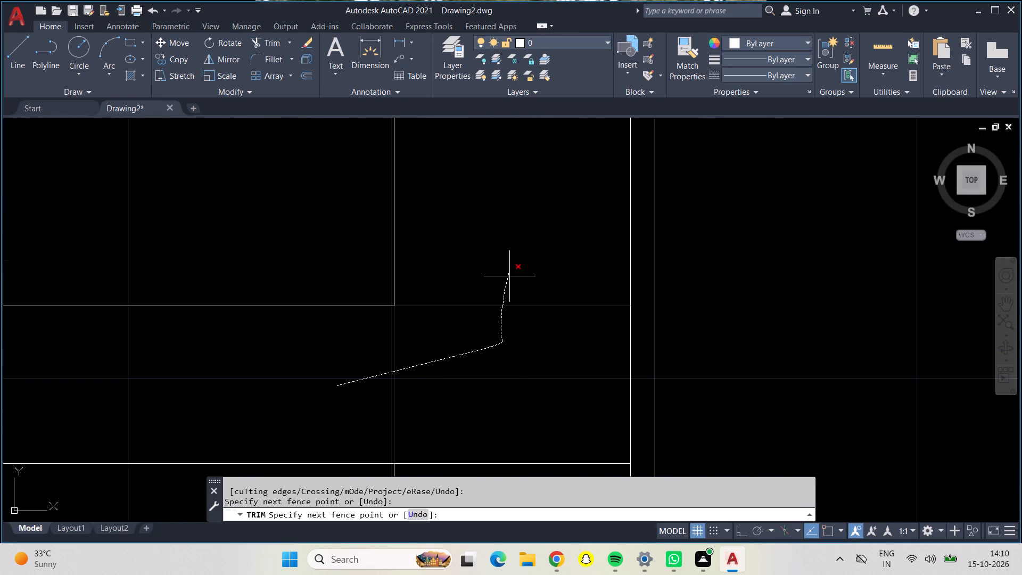
pyautogui.moveTo(509, 280); pyautogui.dragTo(537, 470)
# Trim the line ends and inner wall segment where the upper short horizontal partition meets the right outer wall.
pyautogui.scroll(-1, 538, 470)
pyautogui.scroll(1, 537, 469)
pyautogui.scroll(-2, 535, 467)
pyautogui.scroll(-1, 694, 375)
pyautogui.moveTo(694, 376); pyautogui.dragTo(683, 372, button='middle')
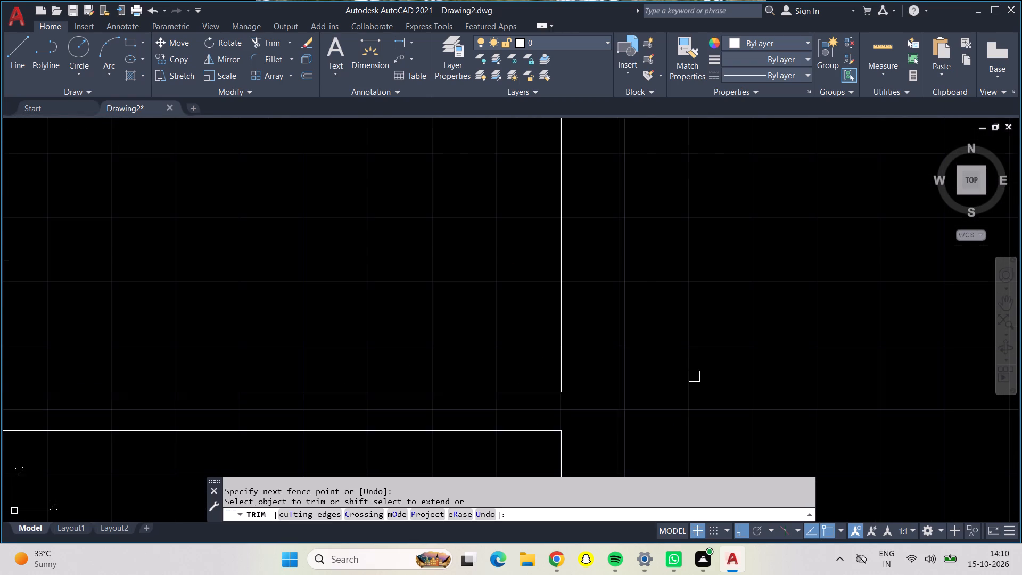
pyautogui.moveTo(683, 372); pyautogui.dragTo(609, 129, button='middle')
pyautogui.scroll(-2, 616, 144)
pyautogui.moveTo(664, 317); pyautogui.dragTo(607, 241, button='middle')
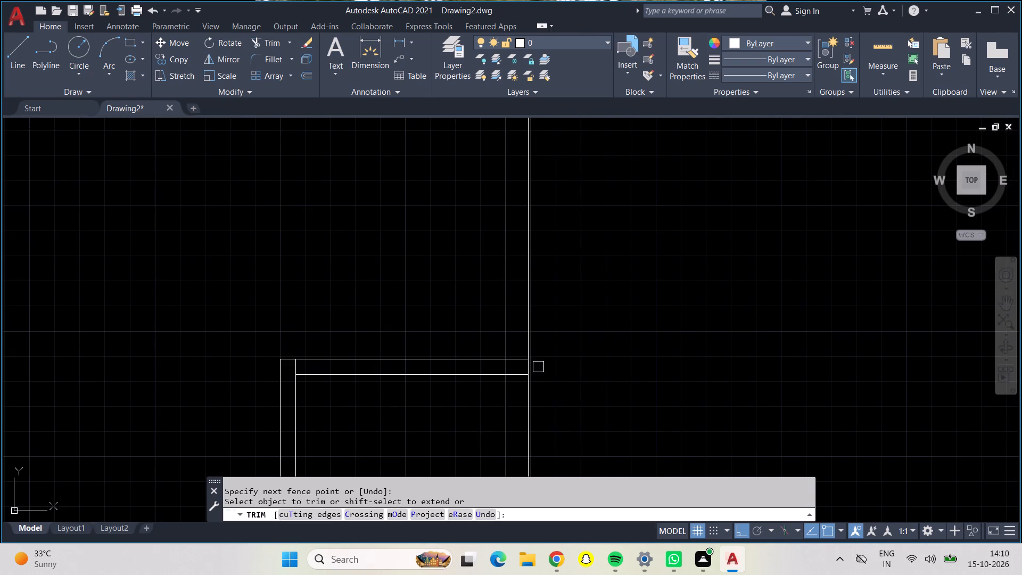
pyautogui.scroll(5, 514, 369)
pyautogui.moveTo(346, 357); pyautogui.dragTo(526, 441)
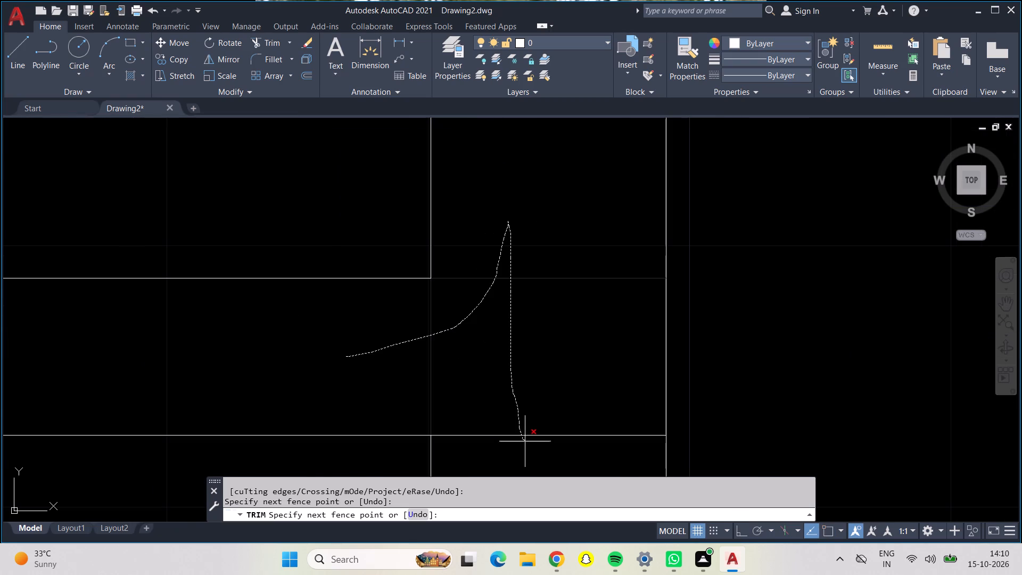
pyautogui.moveTo(526, 441); pyautogui.dragTo(530, 445)
# Trim the leftover vertical stub inside the corner at the left end of the upper short horizontal partition.
pyautogui.scroll(-1, 536, 438)
pyautogui.scroll(1, 534, 438)
pyautogui.scroll(-2, 534, 438)
pyautogui.moveTo(355, 397); pyautogui.dragTo(916, 285, button='middle')
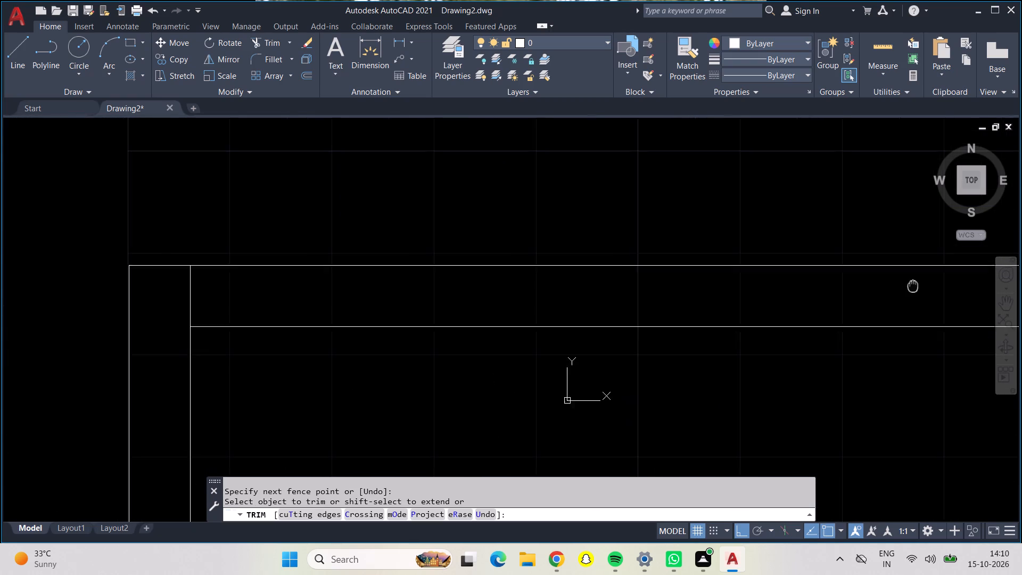
pyautogui.moveTo(916, 285); pyautogui.dragTo(939, 280, button='middle')
pyautogui.click(227, 293)
pyautogui.scroll(-1, 227, 293)
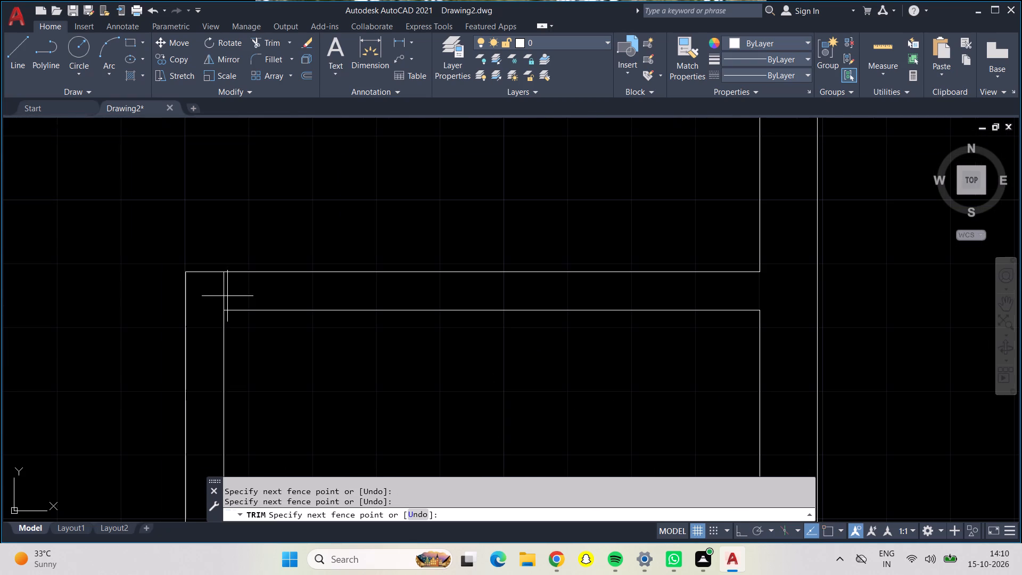
pyautogui.click(218, 293)
# Trim the line ends and inner wall segment where the lower short horizontal partition meets the right outer wall.
pyautogui.scroll(-2, 222, 297)
pyautogui.moveTo(288, 366); pyautogui.dragTo(270, 258, button='middle')
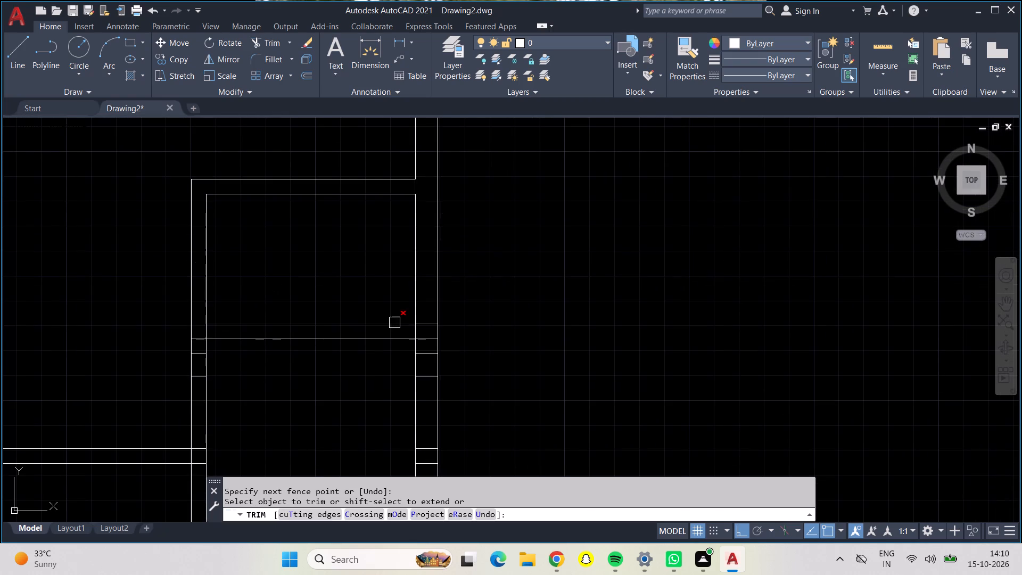
pyautogui.scroll(5, 407, 334)
pyautogui.moveTo(411, 311); pyautogui.dragTo(588, 393)
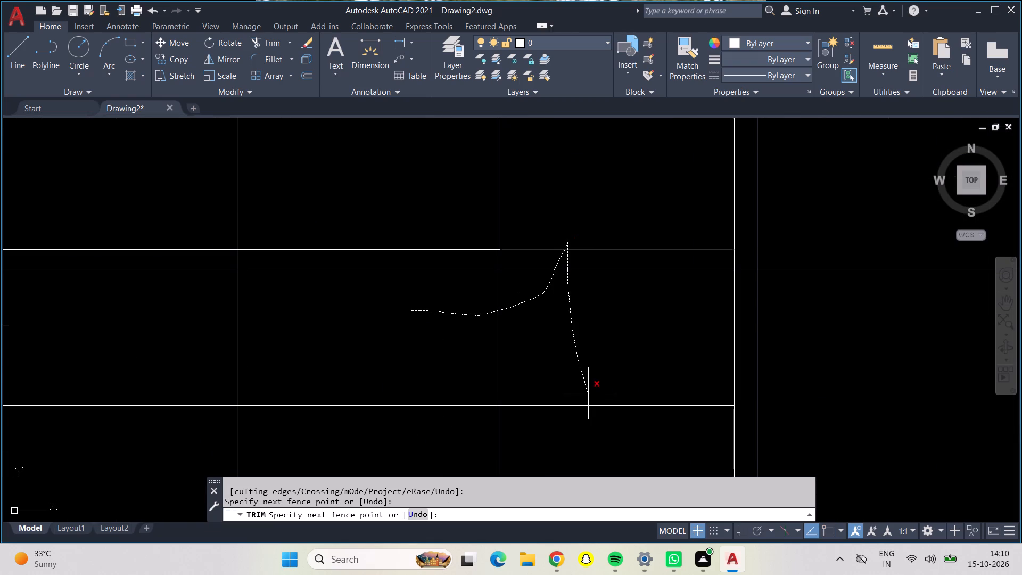
pyautogui.moveTo(590, 396); pyautogui.dragTo(591, 422)
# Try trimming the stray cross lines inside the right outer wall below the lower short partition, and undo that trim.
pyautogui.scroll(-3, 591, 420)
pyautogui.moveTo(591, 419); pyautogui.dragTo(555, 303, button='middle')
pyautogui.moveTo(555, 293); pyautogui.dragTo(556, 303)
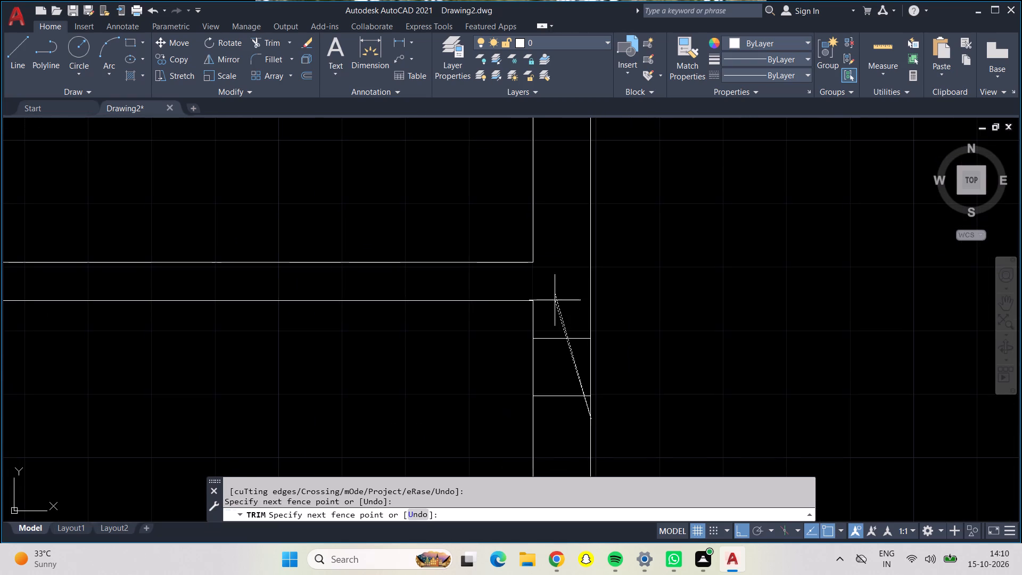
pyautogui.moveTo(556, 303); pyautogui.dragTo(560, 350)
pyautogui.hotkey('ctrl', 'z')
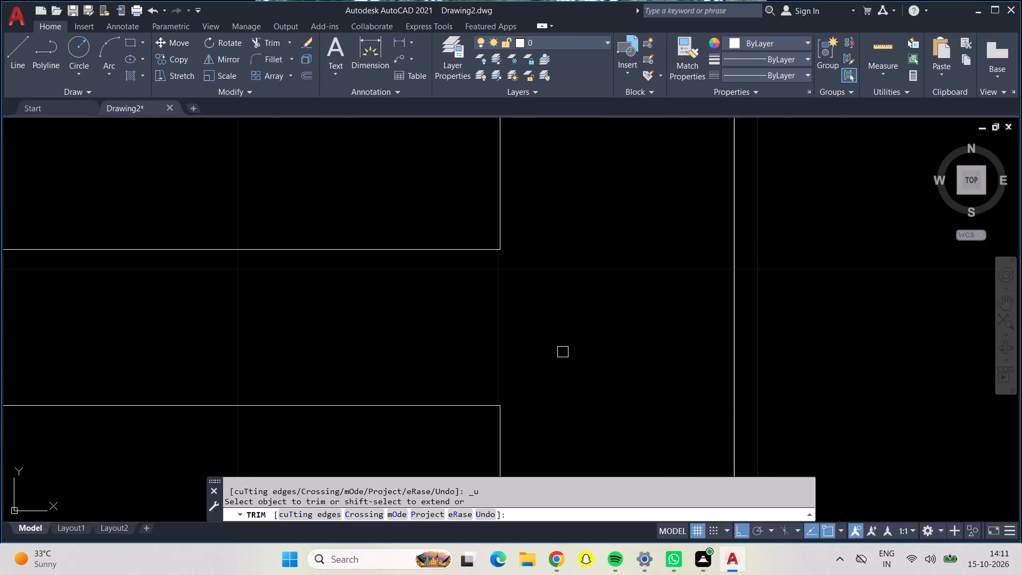
# Trim the two stray cross lines inside the right outer wall just below the lower short partition.
pyautogui.scroll(-2, 598, 345)
pyautogui.moveTo(594, 368); pyautogui.dragTo(561, 244, button='middle')
pyautogui.moveTo(563, 233); pyautogui.dragTo(564, 233)
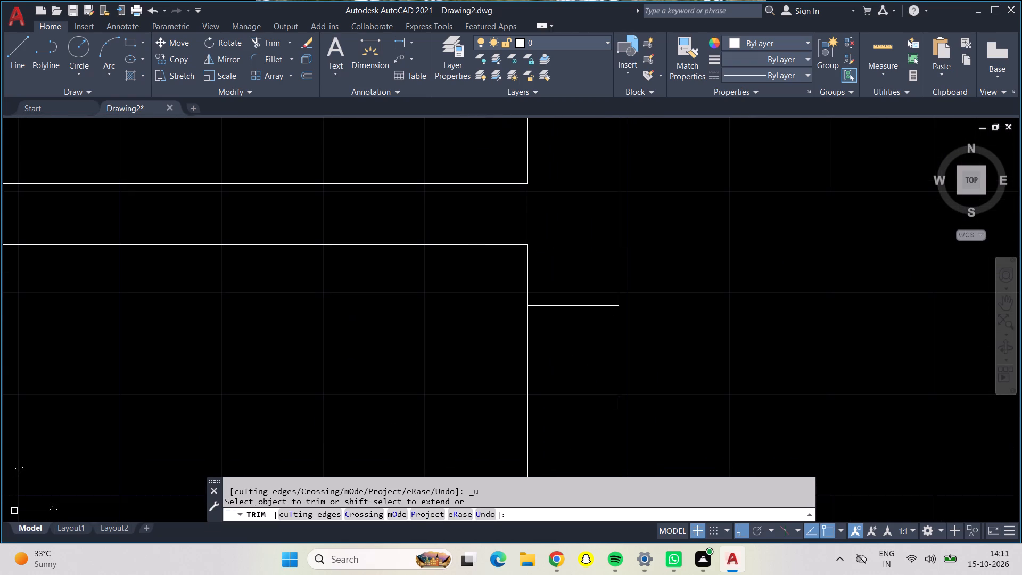
pyautogui.moveTo(564, 233); pyautogui.dragTo(571, 419)
# Trim the cross lines inside the lower vertical partition and its wall segment at the junction with the lower short partition.
pyautogui.scroll(-3, 576, 421)
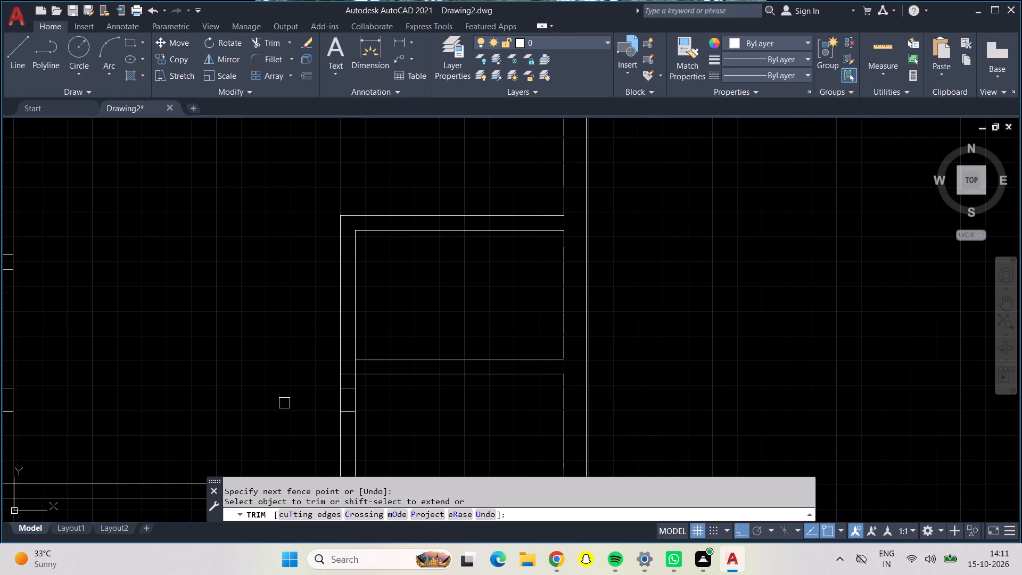
pyautogui.scroll(3, 352, 400)
pyautogui.moveTo(344, 392); pyautogui.dragTo(342, 357, button='middle')
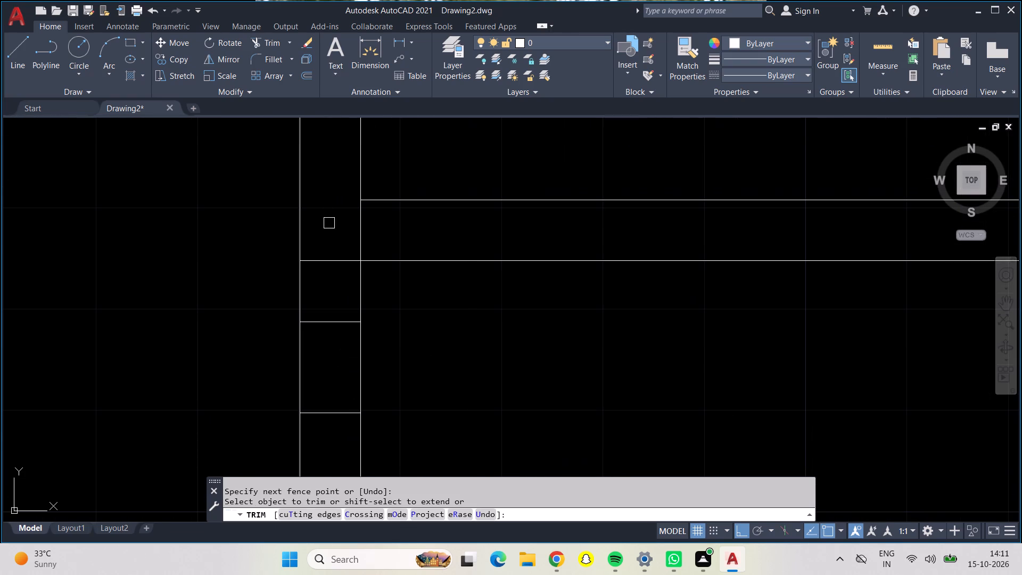
pyautogui.moveTo(329, 223); pyautogui.dragTo(317, 416)
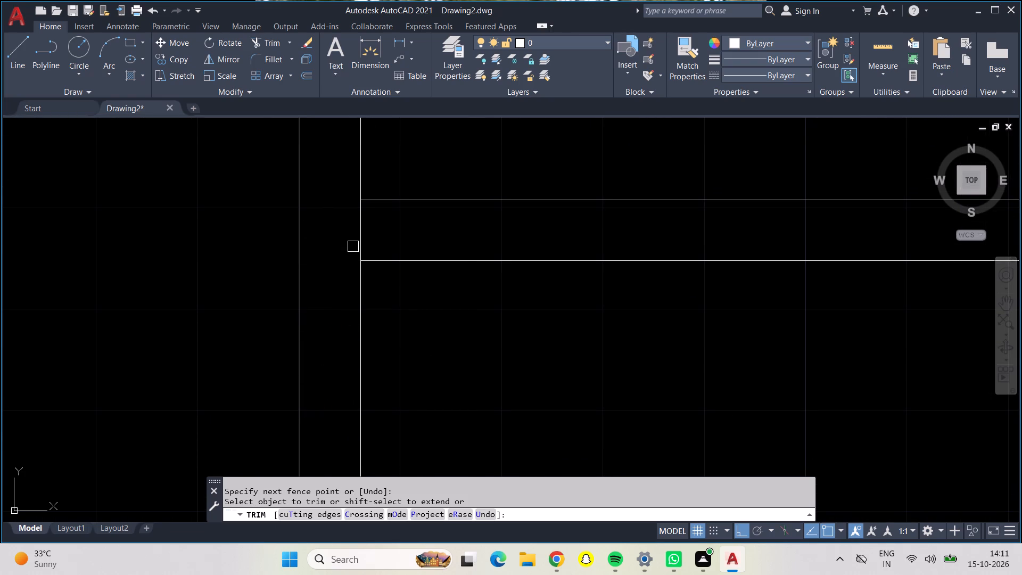
pyautogui.click(356, 243)
# Trim the two stray cross lines inside the right outer wall level with the lower-left horizontal partition.
pyautogui.scroll(-2, 383, 254)
pyautogui.moveTo(436, 395); pyautogui.dragTo(364, 222, button='middle')
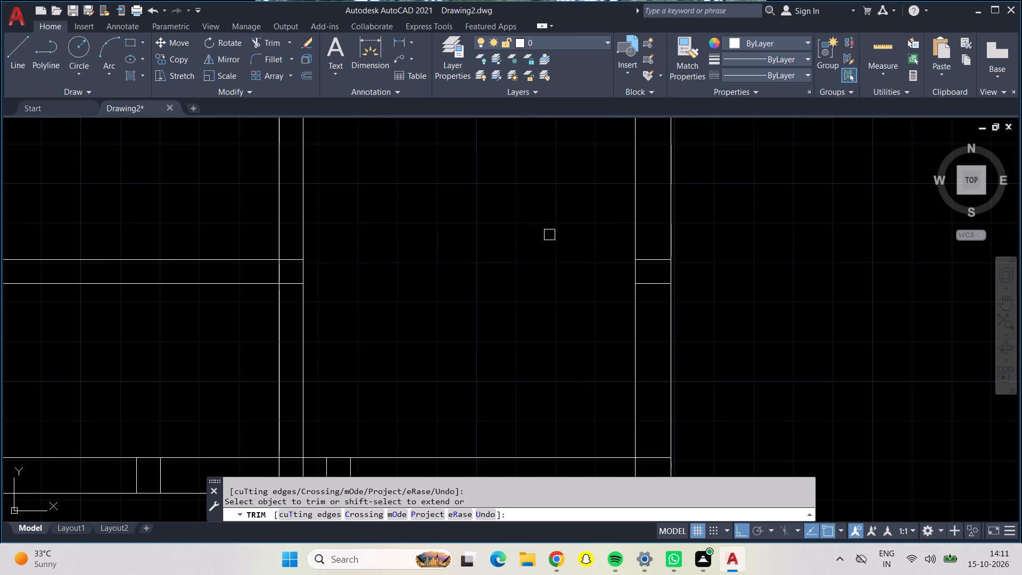
pyautogui.scroll(2, 643, 277)
pyautogui.moveTo(649, 178); pyautogui.dragTo(655, 335)
# Trim the overlapping segments where the lower-left horizontal partition meets the lower vertical partition.
pyautogui.scroll(1, 656, 335)
pyautogui.scroll(-3, 656, 335)
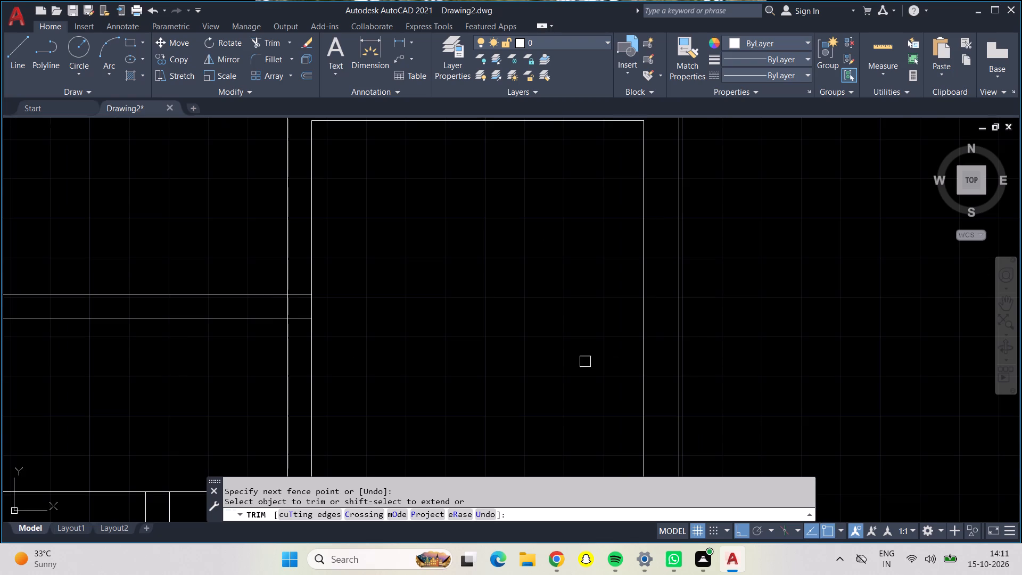
pyautogui.scroll(2, 303, 310)
pyautogui.click(261, 304)
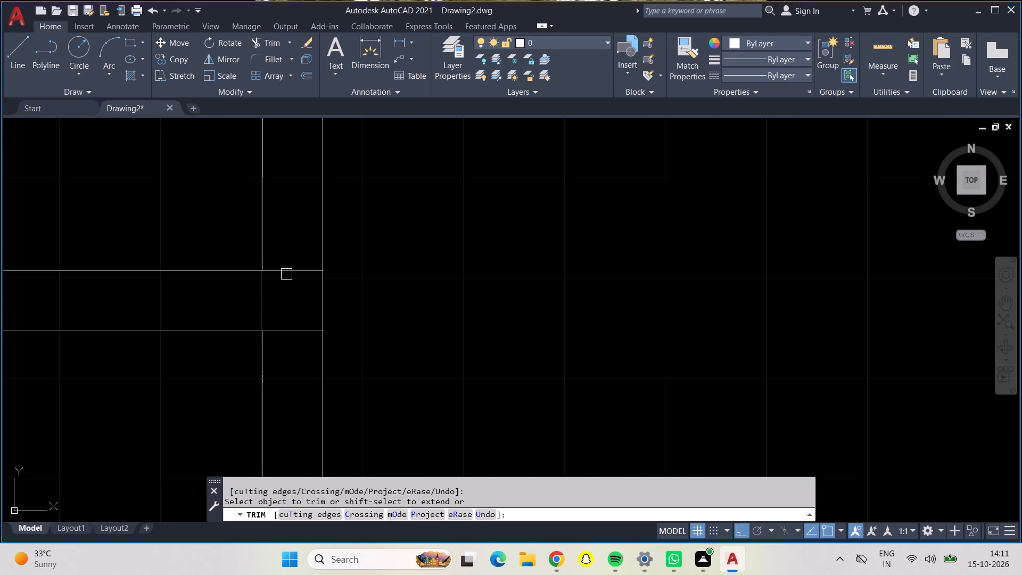
pyautogui.click(286, 274)
pyautogui.click(296, 326)
pyautogui.moveTo(296, 336); pyautogui.dragTo(295, 353)
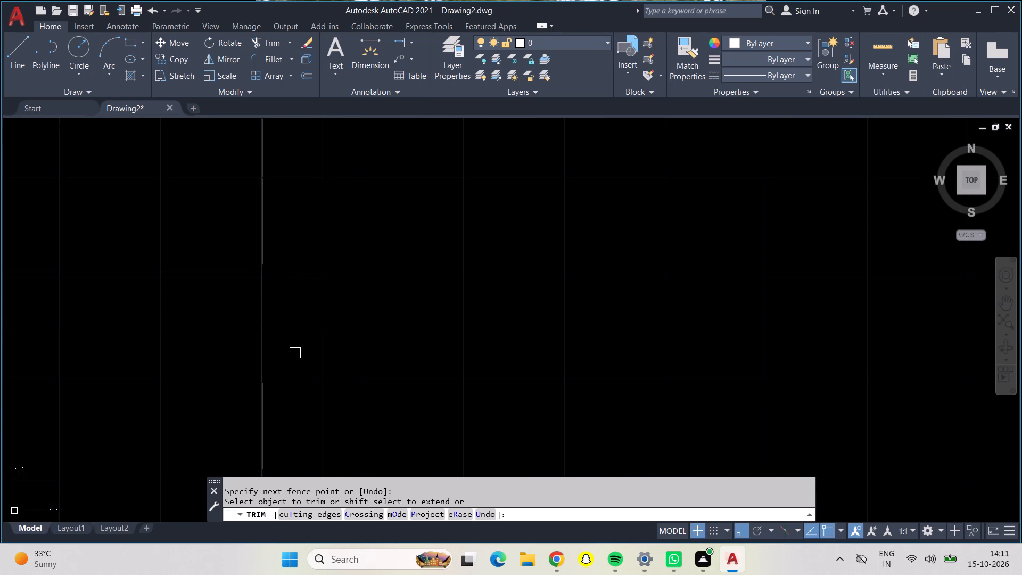
# Trim the line ends and inner wall segment where the lower-left horizontal partition meets the left outer wall.
pyautogui.scroll(-1, 296, 353)
pyautogui.scroll(1, 296, 353)
pyautogui.scroll(-1, 309, 352)
pyautogui.scroll(-3, 380, 350)
pyautogui.moveTo(205, 394); pyautogui.dragTo(284, 404, button='middle')
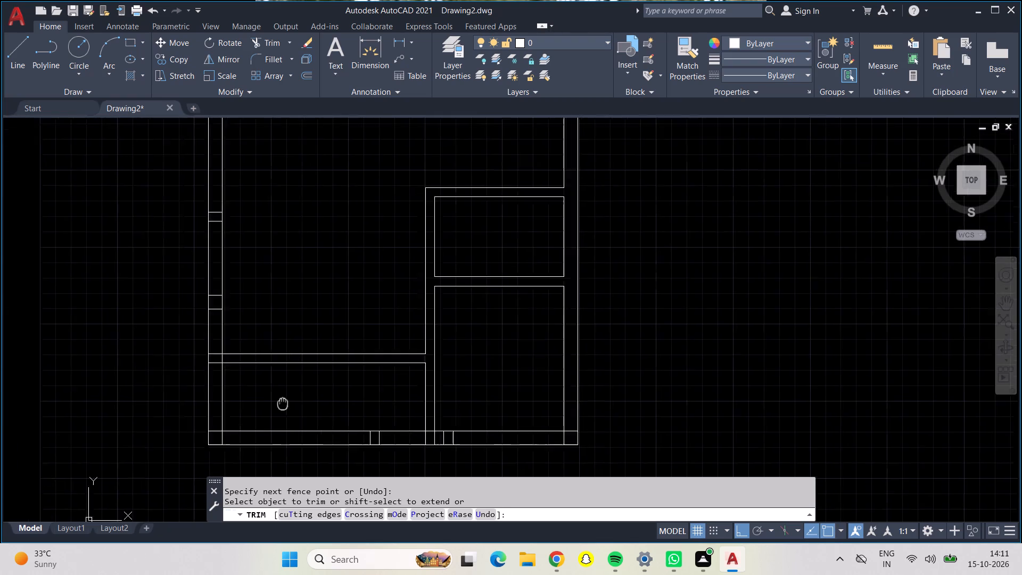
pyautogui.moveTo(284, 404); pyautogui.dragTo(432, 426, button='middle')
pyautogui.scroll(5, 365, 388)
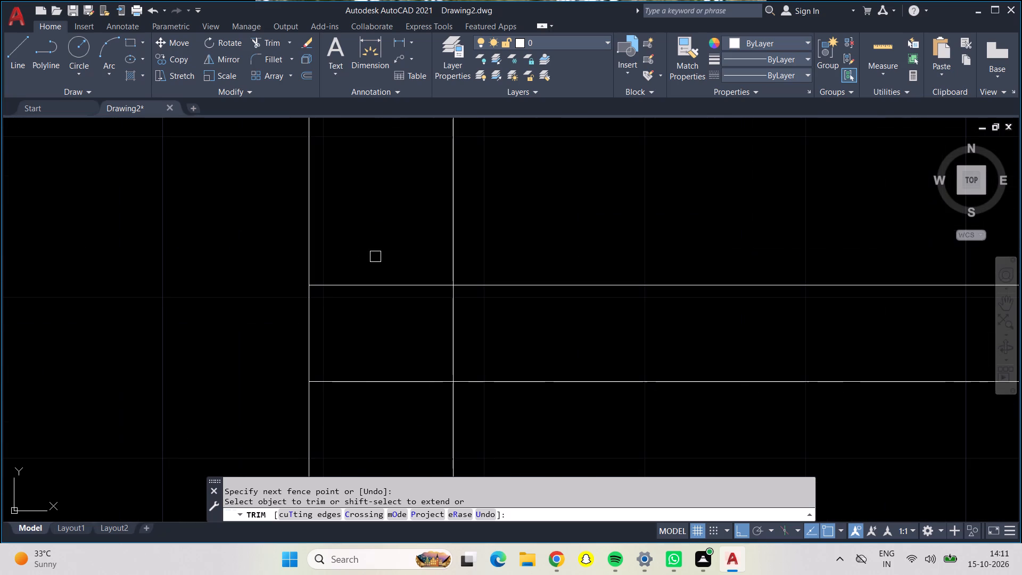
pyautogui.moveTo(375, 257); pyautogui.dragTo(482, 336)
# Trim the two pairs of stray cross lines inside the left outer wall above the lower-left partition.
pyautogui.scroll(1, 482, 335)
pyautogui.scroll(-5, 482, 336)
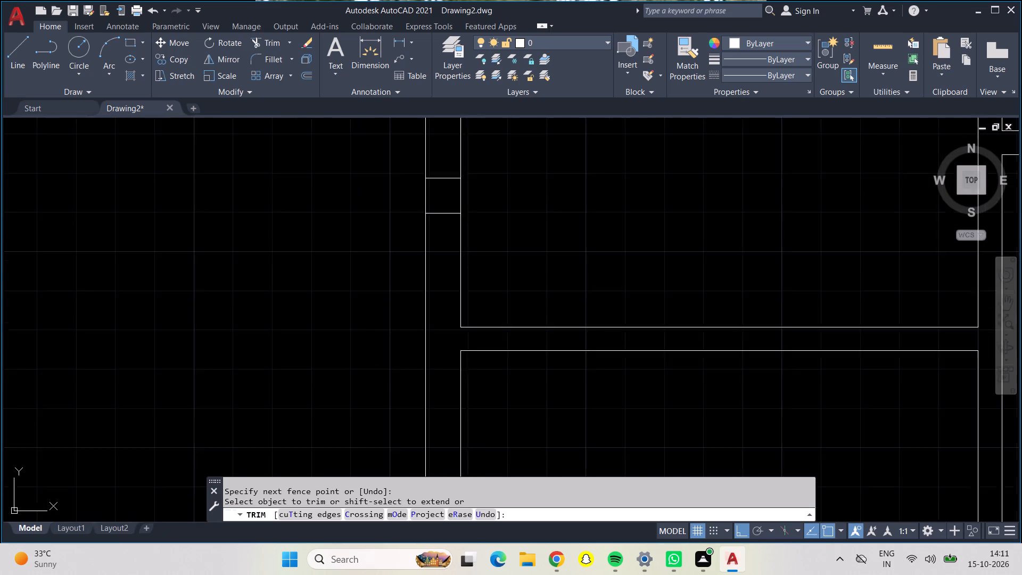
pyautogui.moveTo(358, 317); pyautogui.dragTo(327, 424, button='middle')
pyautogui.scroll(1, 417, 369)
pyautogui.scroll(-1, 417, 369)
pyautogui.scroll(2, 417, 369)
pyautogui.moveTo(403, 273); pyautogui.dragTo(393, 390)
pyautogui.scroll(-3, 394, 390)
pyautogui.moveTo(451, 326); pyautogui.dragTo(461, 418, button='middle')
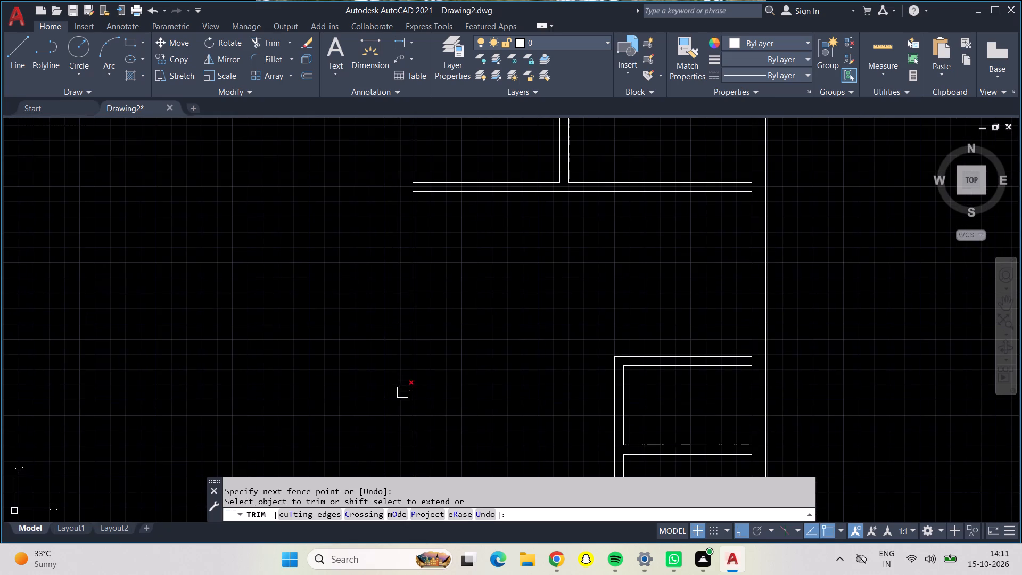
pyautogui.scroll(4, 400, 385)
pyautogui.moveTo(424, 334); pyautogui.dragTo(421, 434)
# Trim the four vertical lines crossing the bottom outer wall at and just right of the lower vertical partition.
pyautogui.scroll(1, 433, 434)
pyautogui.scroll(-1, 433, 433)
pyautogui.scroll(1, 433, 433)
pyautogui.scroll(-3, 433, 433)
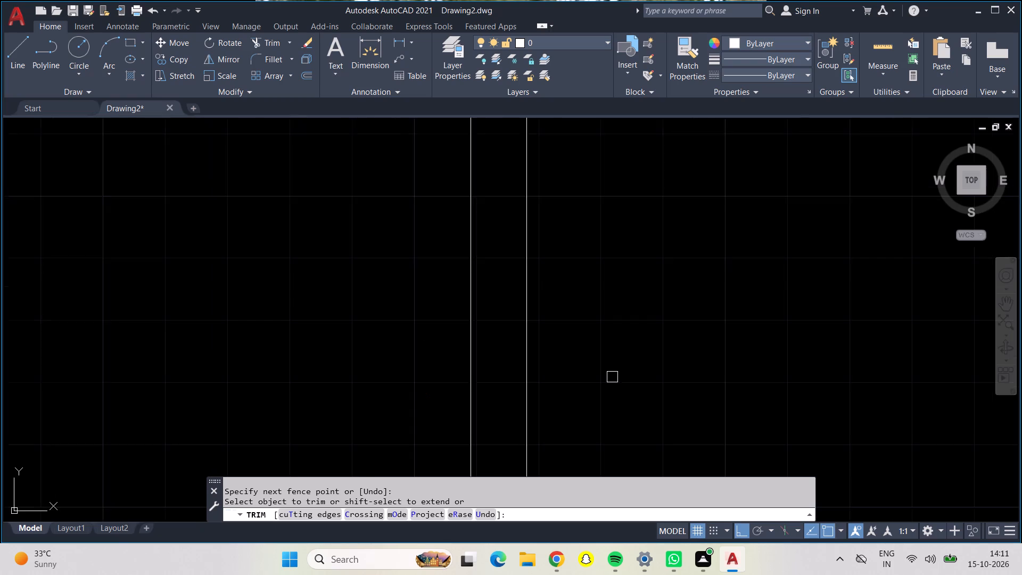
pyautogui.scroll(-2, 612, 377)
pyautogui.moveTo(625, 387); pyautogui.dragTo(471, 218, button='middle')
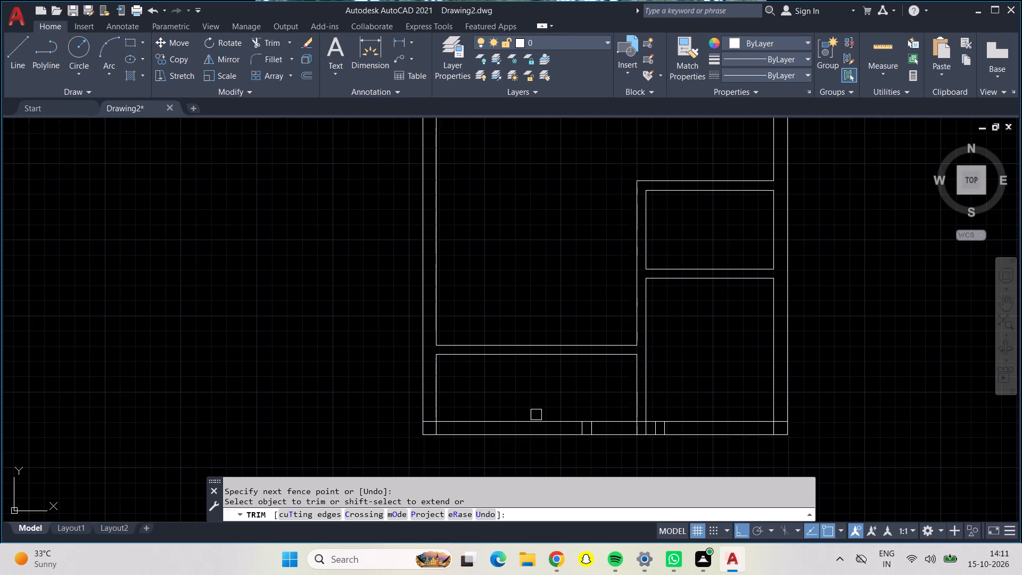
pyautogui.moveTo(524, 403); pyautogui.dragTo(466, 365, button='middle')
pyautogui.scroll(4, 575, 383)
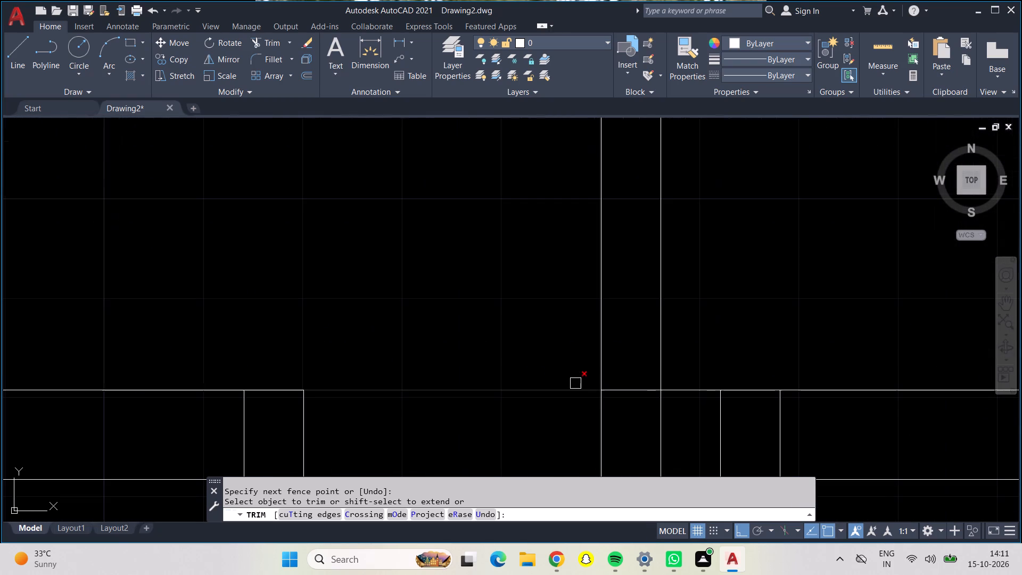
pyautogui.moveTo(589, 417); pyautogui.dragTo(790, 416)
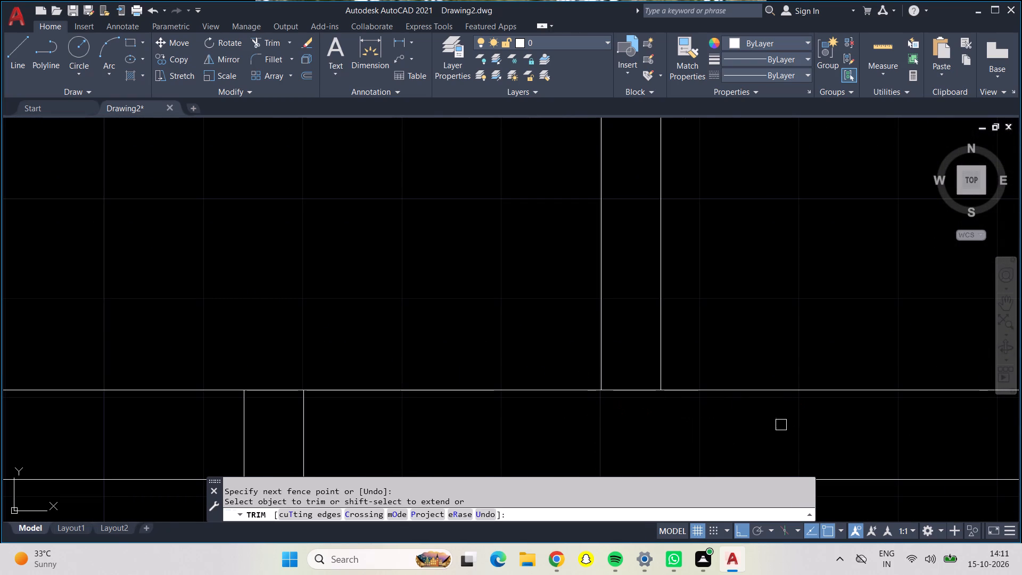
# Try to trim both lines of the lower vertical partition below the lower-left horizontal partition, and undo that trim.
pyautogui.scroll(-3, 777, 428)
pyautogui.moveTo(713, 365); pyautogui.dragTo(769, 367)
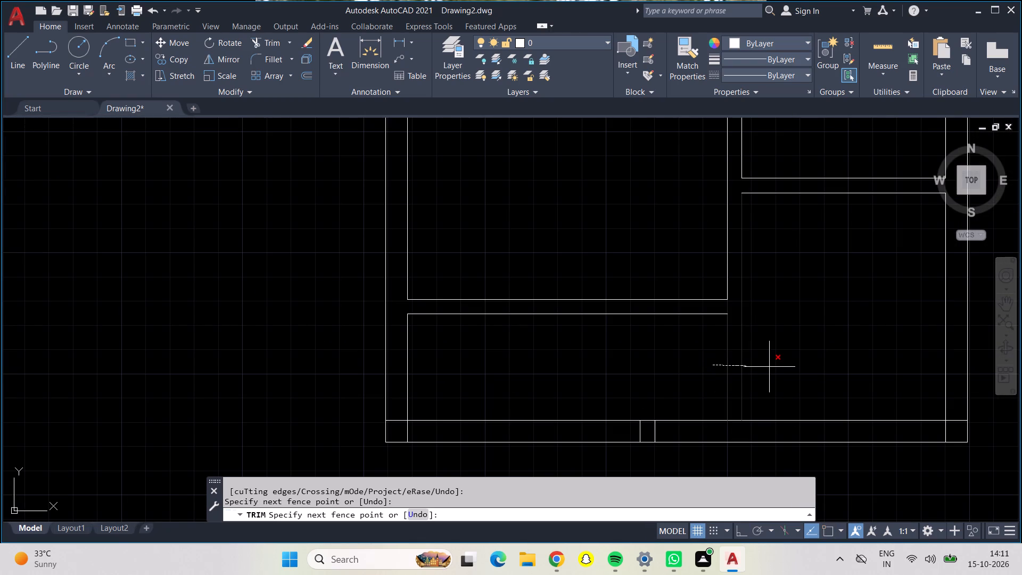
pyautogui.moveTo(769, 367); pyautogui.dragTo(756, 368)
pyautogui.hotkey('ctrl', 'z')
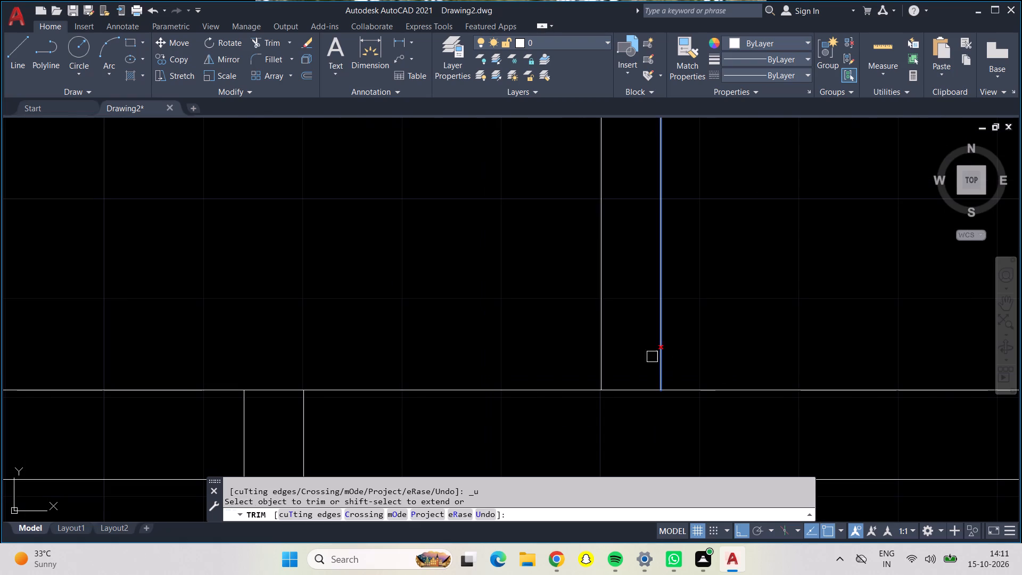
# Trim only the left line of the lower vertical partition, between the lower-left horizontal partition and the bottom outer wall.
pyautogui.click(602, 339)
pyautogui.scroll(-1, 605, 339)
pyautogui.scroll(1, 606, 340)
pyautogui.scroll(-2, 607, 340)
# Trim the two inner wall line ends that overrun into the outer wall at the plan's lower-right corner.
pyautogui.moveTo(693, 313); pyautogui.dragTo(510, 488, button='middle')
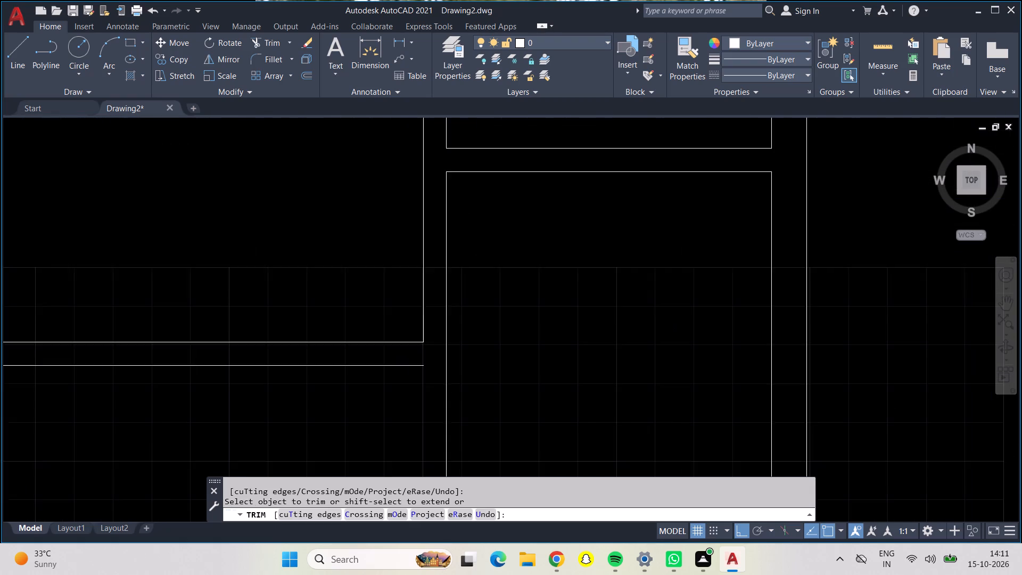
pyautogui.moveTo(510, 488); pyautogui.dragTo(274, 341, button='middle')
pyautogui.click(535, 400)
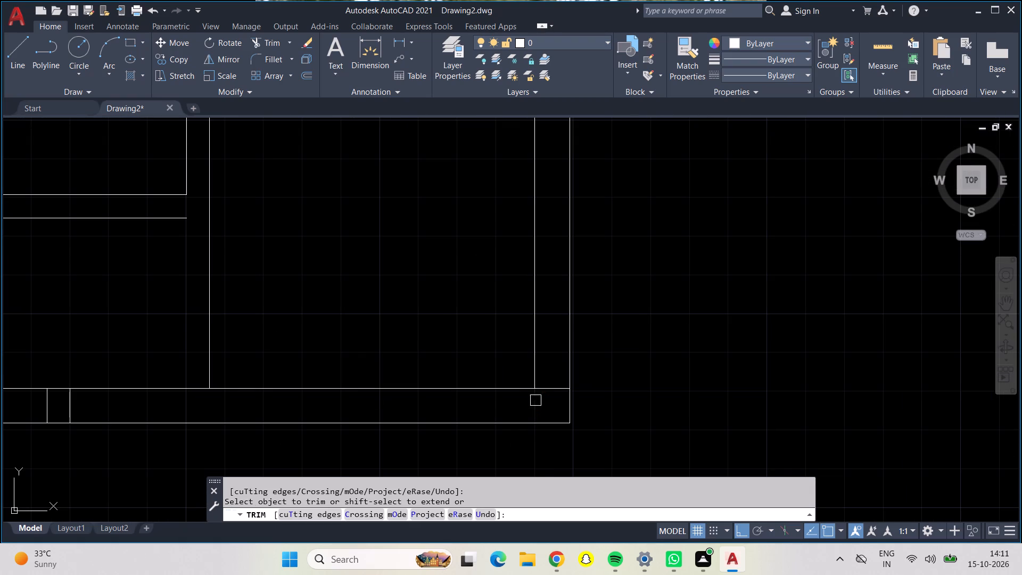
pyautogui.click(549, 390)
pyautogui.press('Escape')
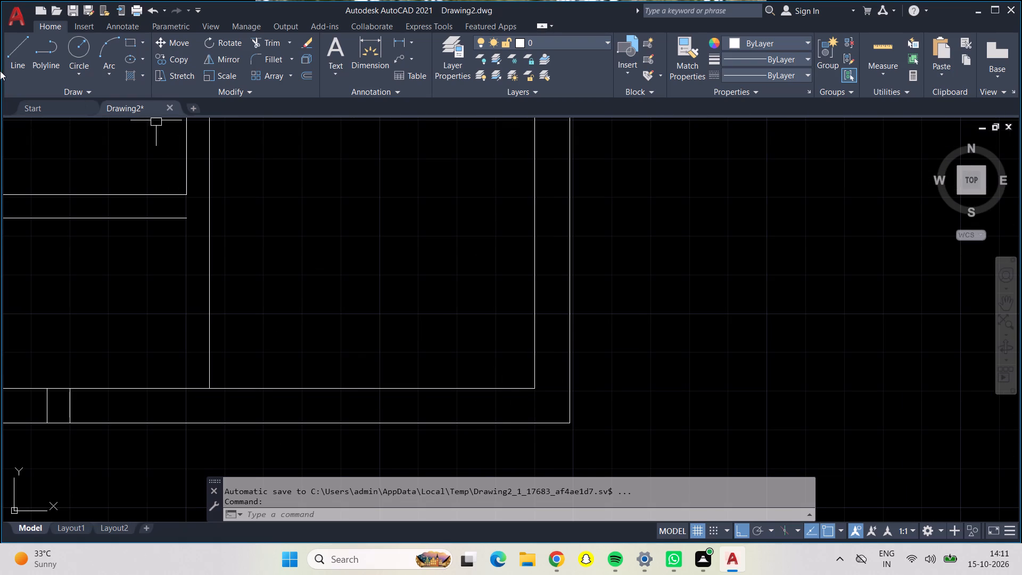
# Draw a line extending the lower edge of the lower-left partition to the right line of the vertical partition.
pyautogui.click(29, 56)
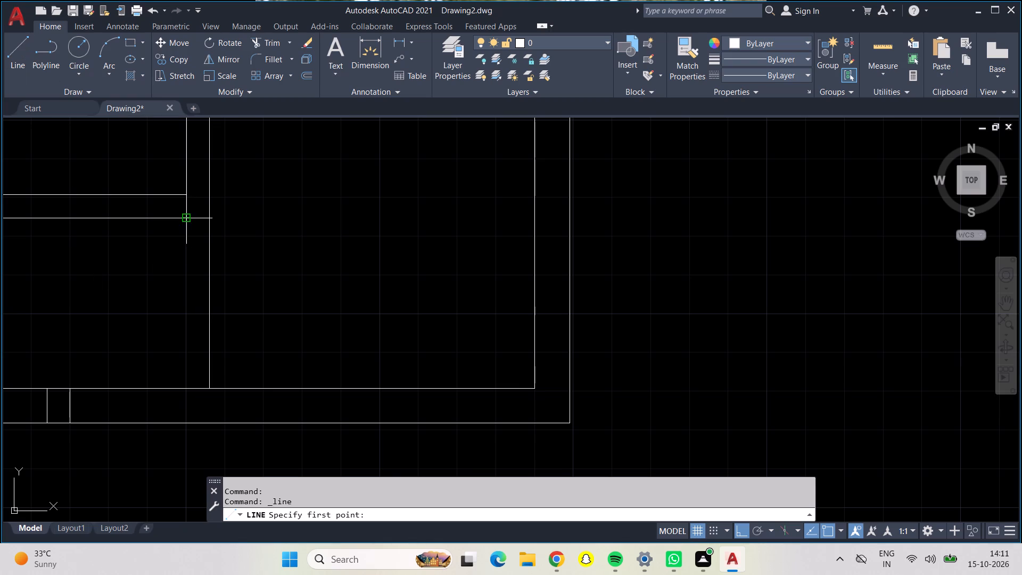
pyautogui.click(182, 220)
pyautogui.click(205, 218)
pyautogui.press('Escape')
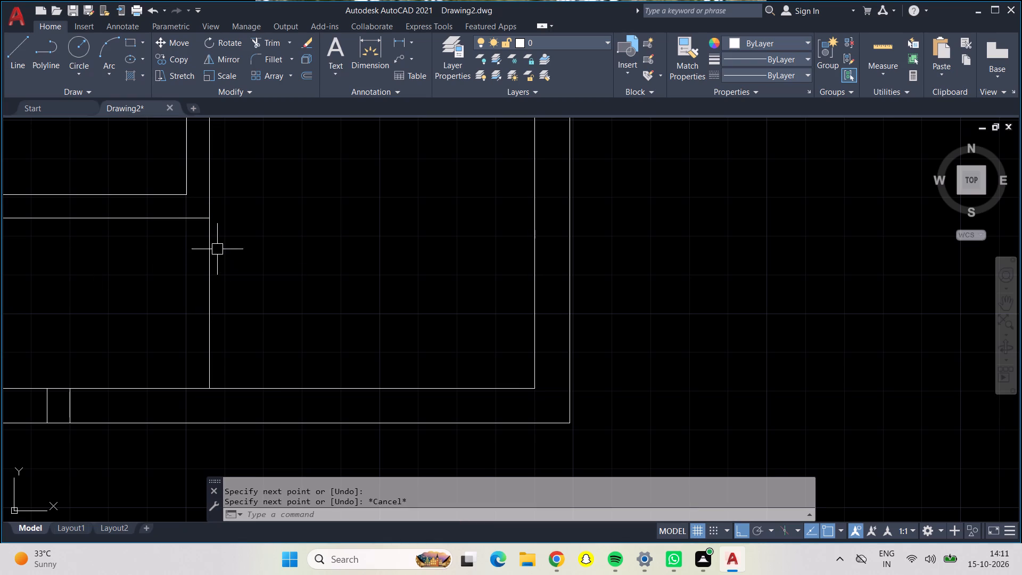
# Trim the remaining vertical partition line below its corner with the lower-left horizontal partition.
pyautogui.click(265, 43)
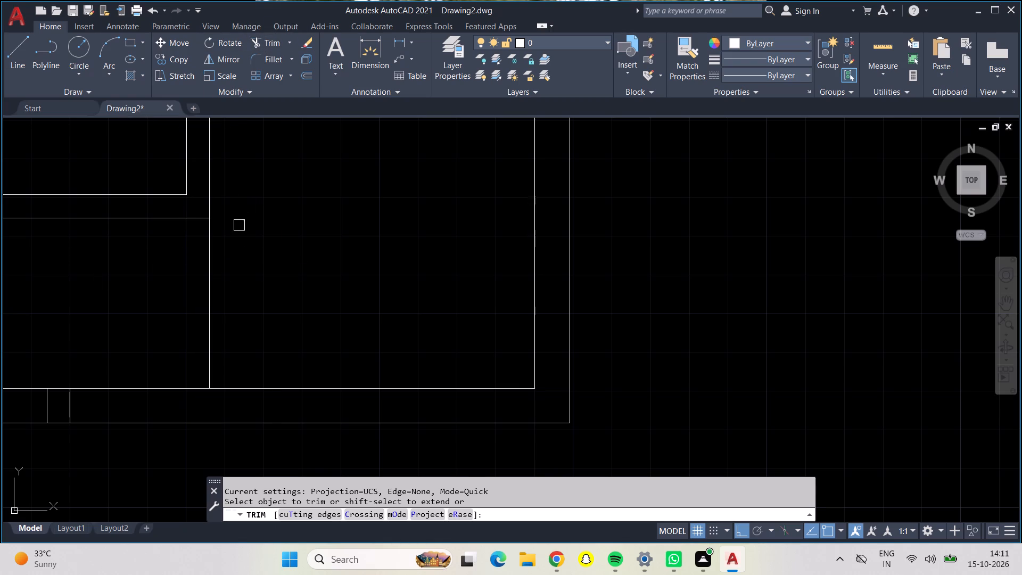
pyautogui.click(211, 268)
# Trim the two short vertical lines crossing the bottom outer wall near its middle.
pyautogui.scroll(-1, 215, 269)
pyautogui.scroll(1, 215, 269)
pyautogui.scroll(-1, 215, 269)
pyautogui.moveTo(366, 257); pyautogui.dragTo(341, 431, button='middle')
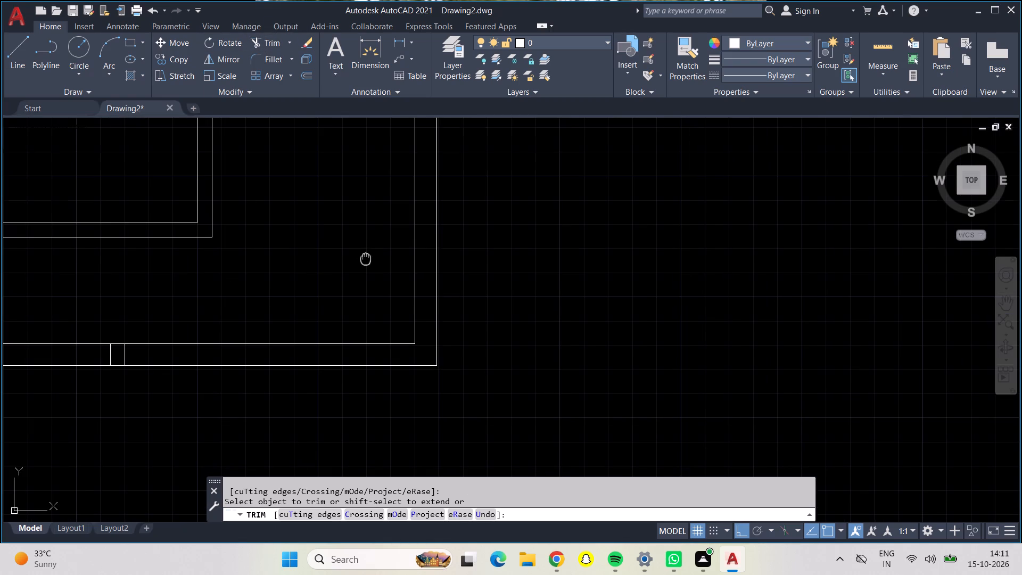
pyautogui.moveTo(341, 431); pyautogui.dragTo(334, 449, button='middle')
pyautogui.scroll(-2, 329, 458)
pyautogui.moveTo(337, 453); pyautogui.dragTo(504, 225, button='middle')
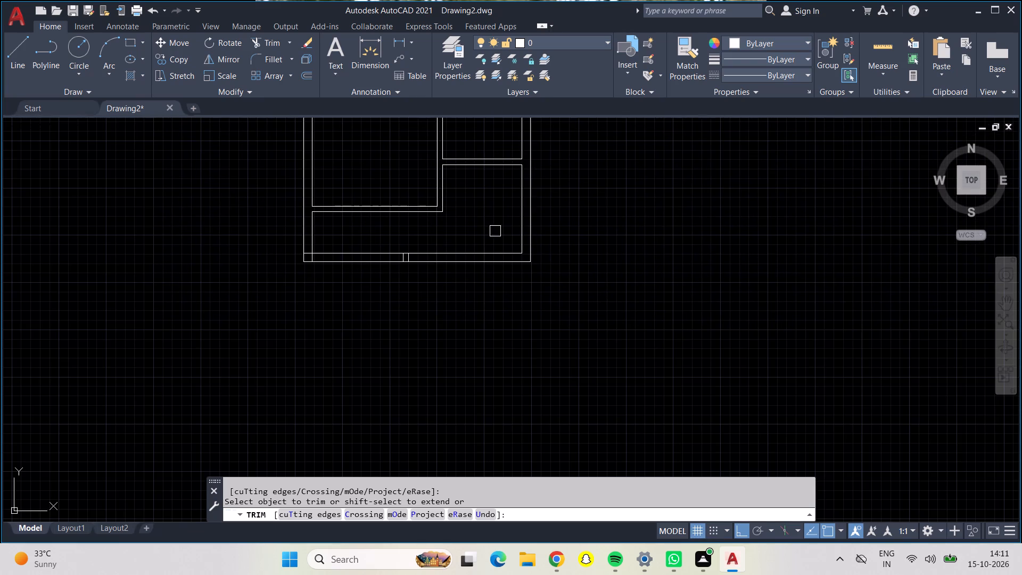
pyautogui.scroll(5, 404, 251)
pyautogui.scroll(-1, 403, 251)
pyautogui.scroll(2, 400, 270)
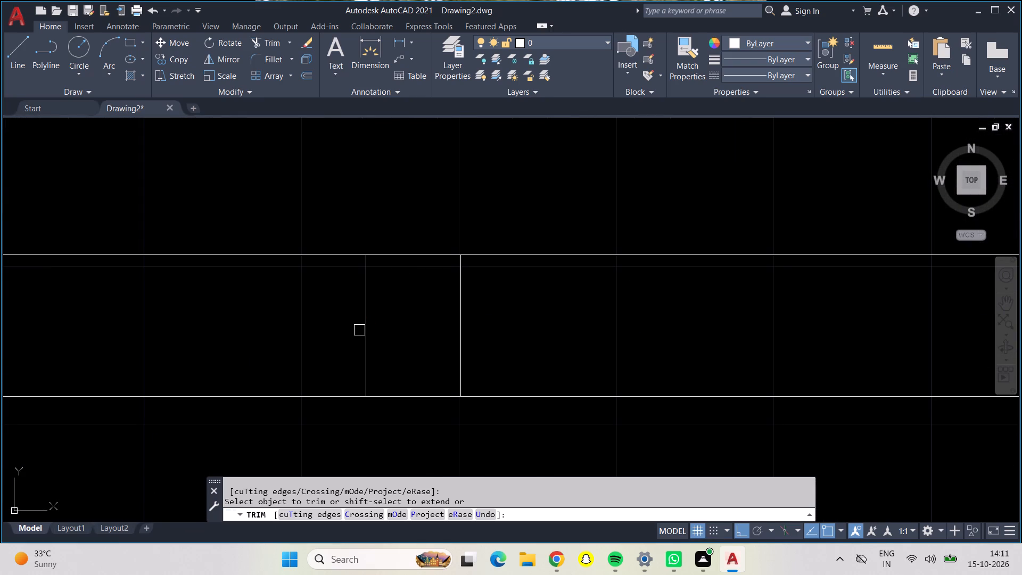
pyautogui.moveTo(350, 325); pyautogui.dragTo(523, 327)
pyautogui.scroll(-3, 518, 331)
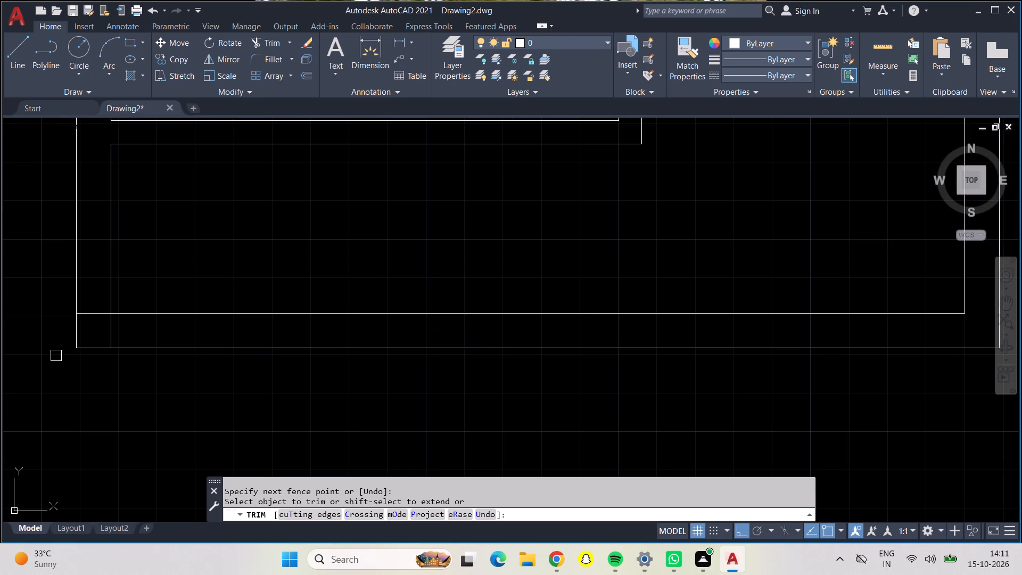
# Trim the inner wall line ends that overrun into the outer wall at the plan's lower-left corner.
pyautogui.scroll(3, 93, 331)
pyautogui.moveTo(95, 233); pyautogui.dragTo(202, 316)
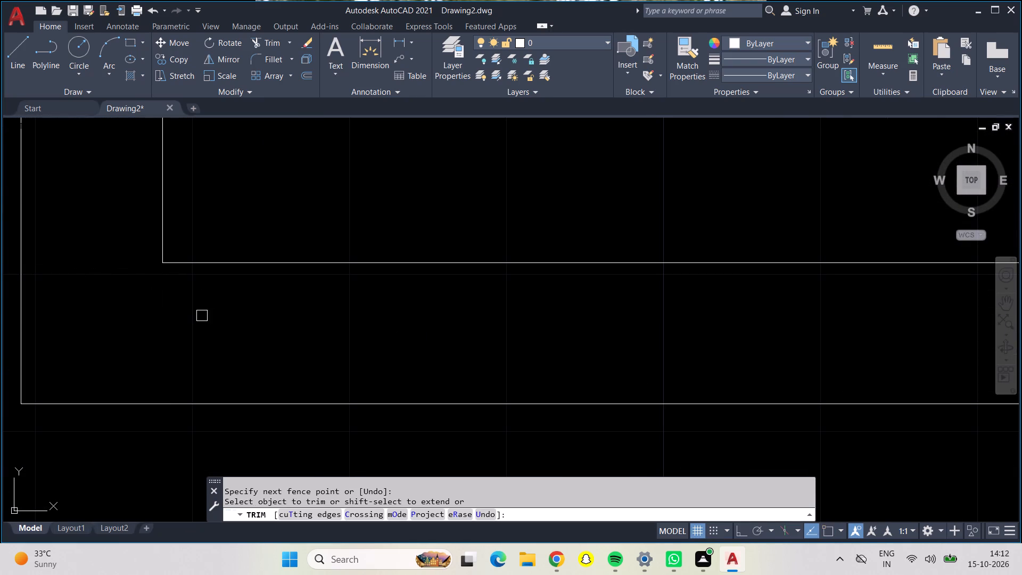
# Inspect the whole floor plan for leftover stray lines at the wall junctions.
pyautogui.scroll(1, 194, 326)
pyautogui.scroll(-1, 194, 327)
pyautogui.scroll(1, 193, 331)
pyautogui.scroll(-1, 189, 337)
pyautogui.scroll(-3, 238, 281)
pyautogui.scroll(-1, 356, 228)
pyautogui.moveTo(356, 228); pyautogui.dragTo(92, 542, button='middle')
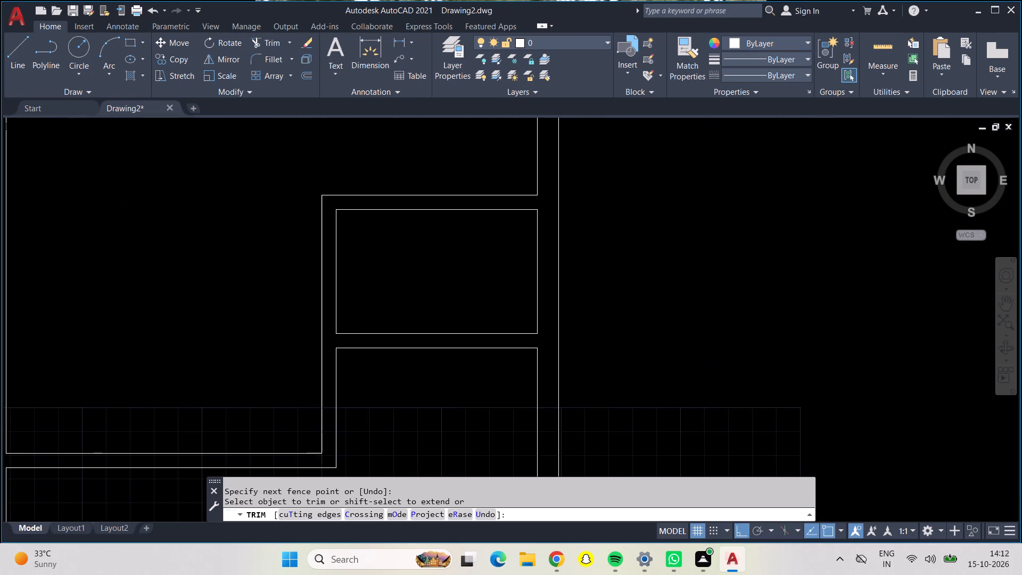
pyautogui.moveTo(92, 542); pyautogui.dragTo(145, 509, button='middle')
pyautogui.scroll(1, 176, 461)
pyautogui.scroll(-1, 176, 461)
pyautogui.scroll(-1, 218, 309)
pyautogui.moveTo(218, 309); pyautogui.dragTo(245, 458, button='middle')
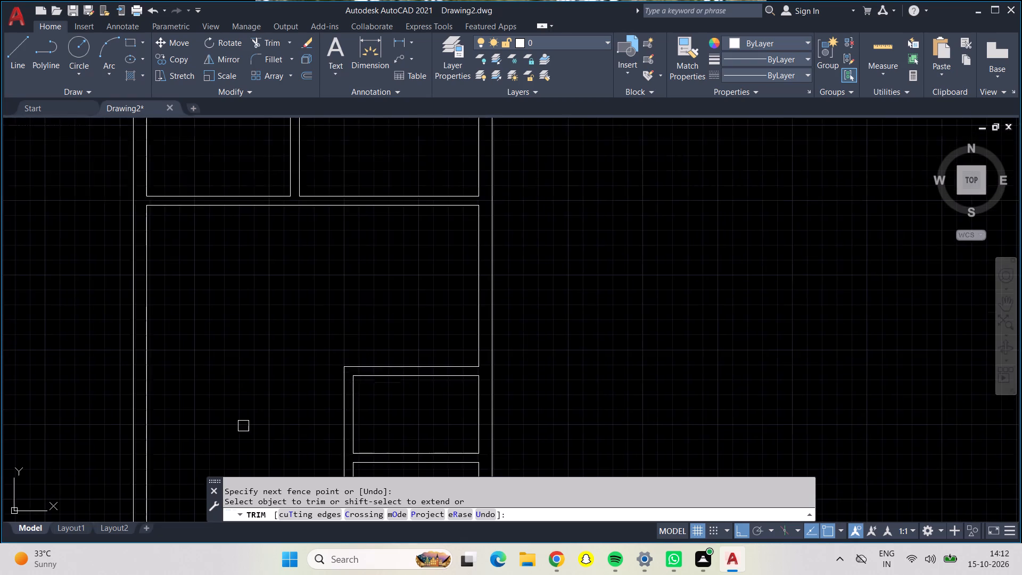
pyautogui.scroll(-2, 243, 426)
pyautogui.moveTo(252, 400); pyautogui.dragTo(363, 309, button='middle')
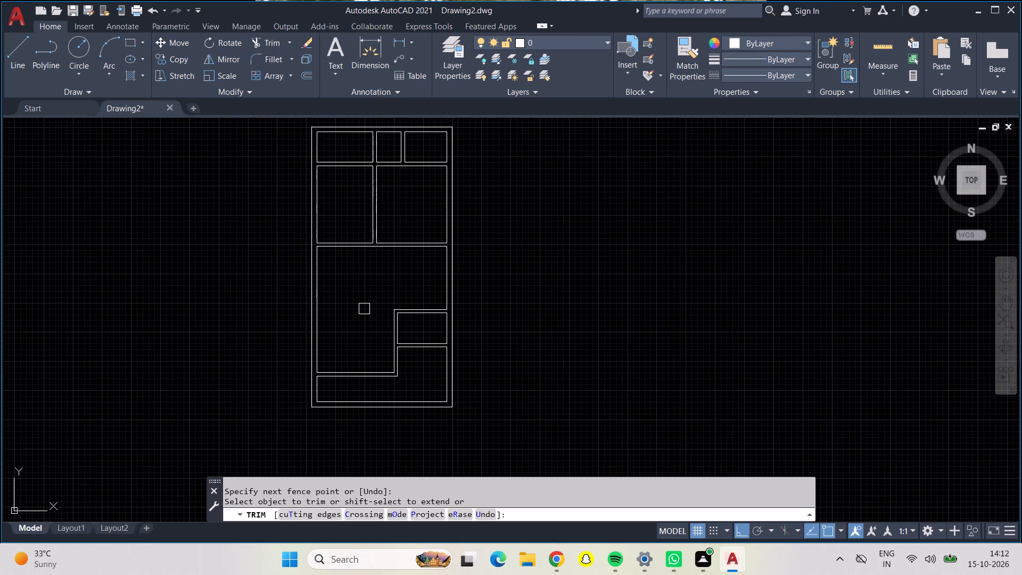
pyautogui.scroll(-1, 366, 293)
pyautogui.scroll(1, 366, 293)
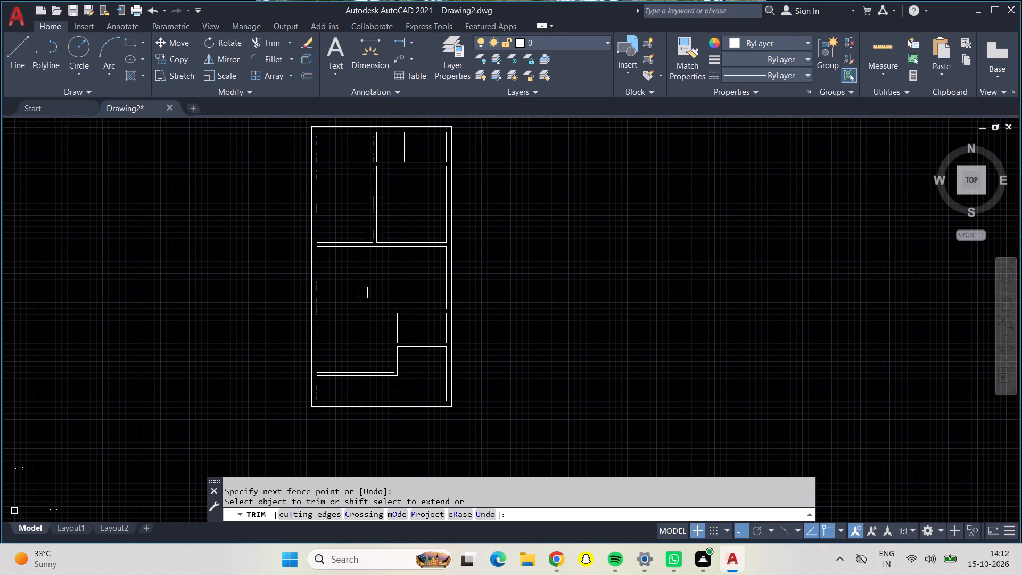
pyautogui.scroll(1, 360, 291)
pyautogui.scroll(-1, 360, 284)
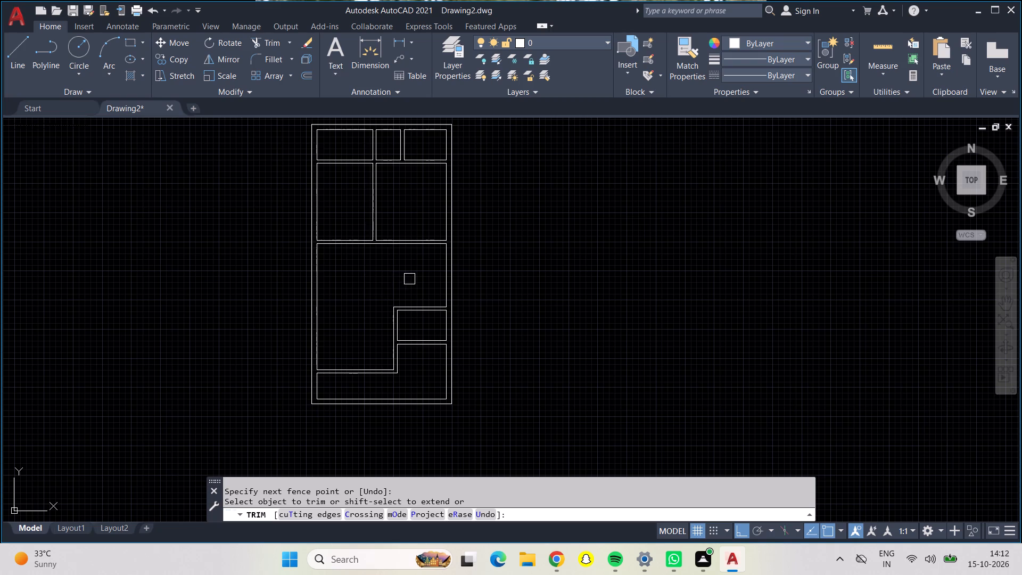
pyautogui.press('Escape')
pyautogui.scroll(1, 413, 279)
pyautogui.scroll(-1, 413, 279)
pyautogui.scroll(1, 414, 279)
pyautogui.scroll(-1, 434, 290)
pyautogui.scroll(1, 434, 290)
pyautogui.press('Escape')
# Offset the right, upper and lower wall lines around the right side of the large middle room 3' inward.
pyautogui.press('o')
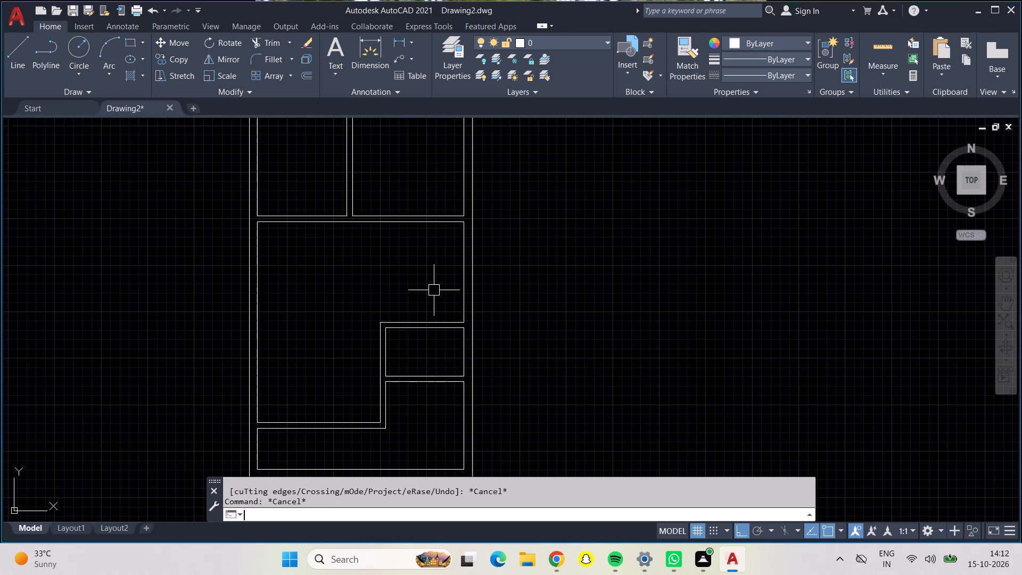
pyautogui.press('Return')
pyautogui.press('3')
pyautogui.press("'")
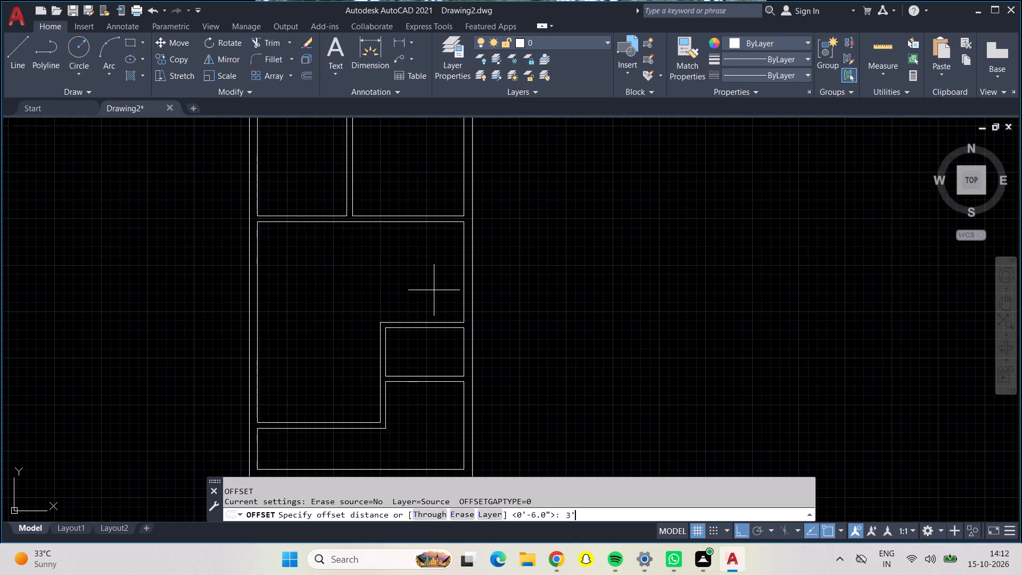
pyautogui.press('Return')
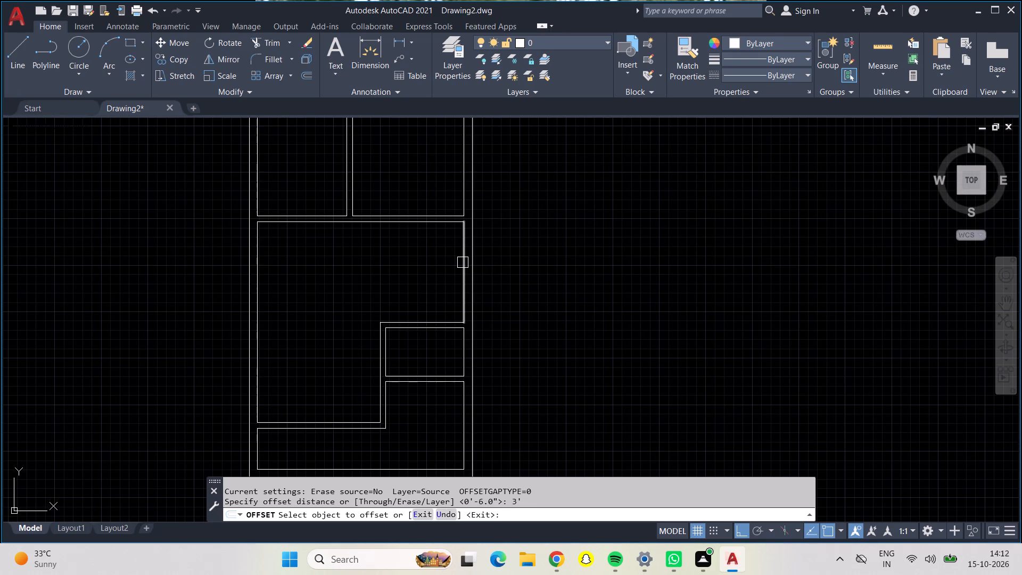
pyautogui.click(463, 262)
pyautogui.click(412, 261)
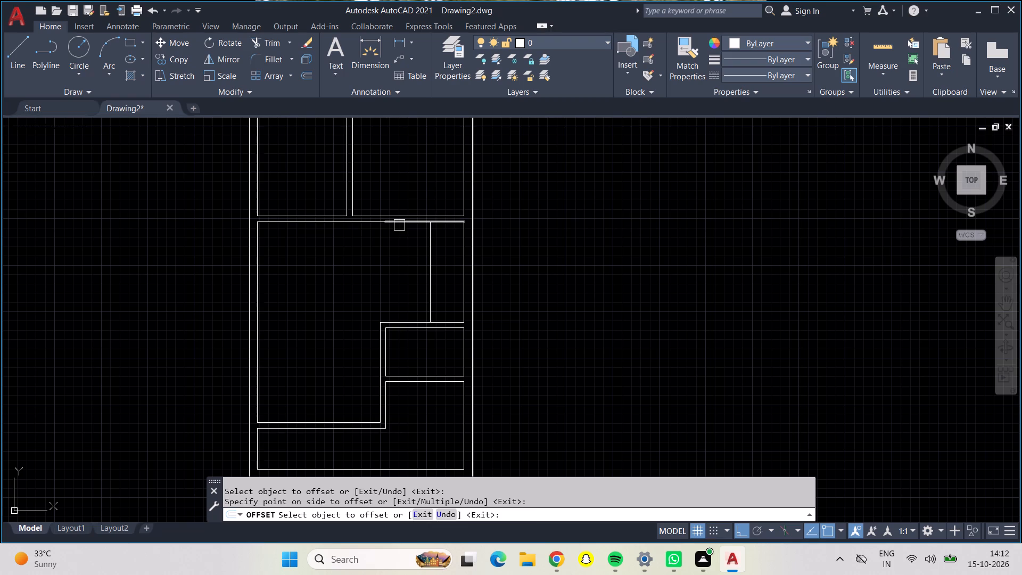
pyautogui.click(399, 225)
pyautogui.click(393, 303)
pyautogui.click(408, 318)
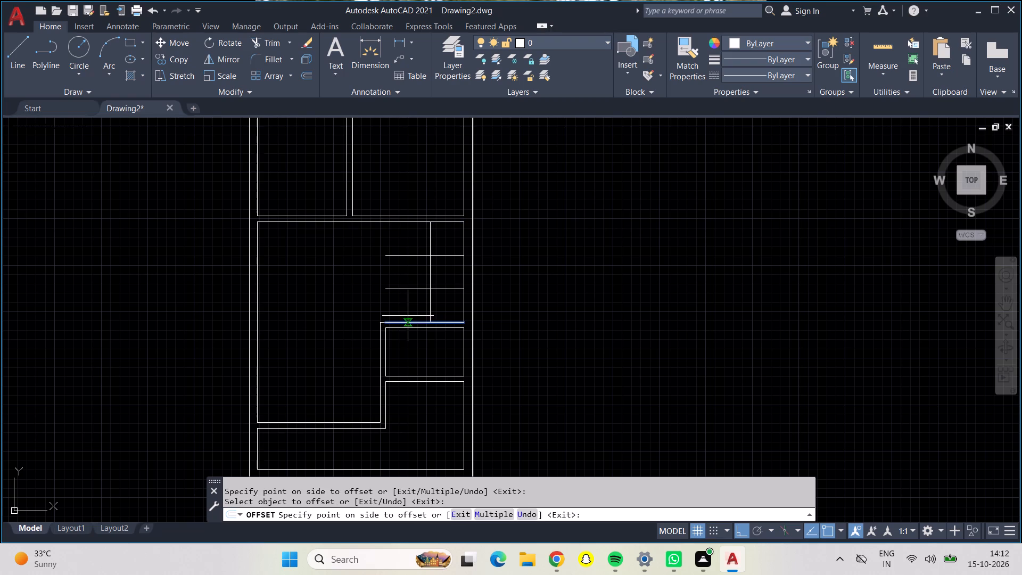
pyautogui.click(402, 280)
pyautogui.press('Escape')
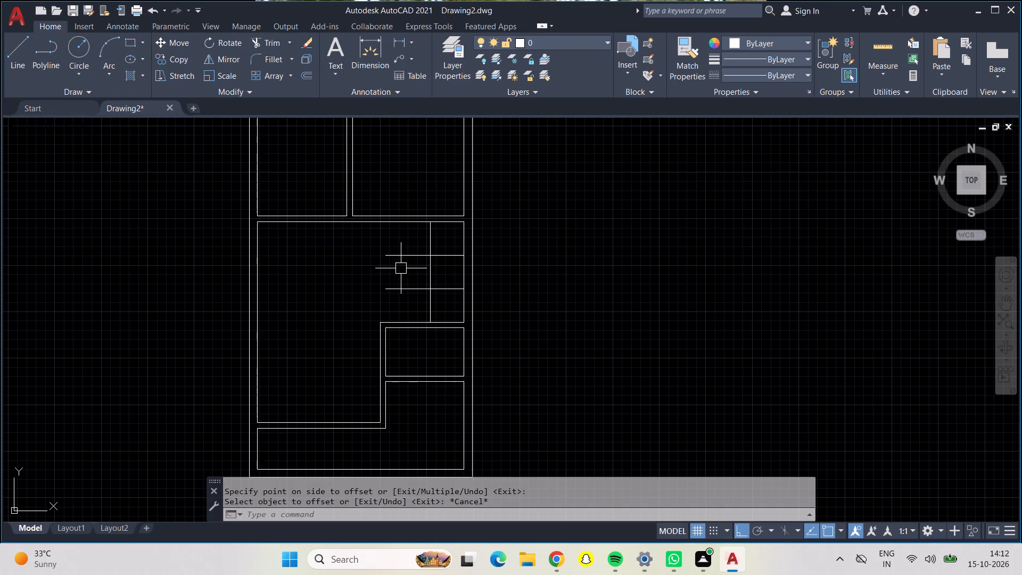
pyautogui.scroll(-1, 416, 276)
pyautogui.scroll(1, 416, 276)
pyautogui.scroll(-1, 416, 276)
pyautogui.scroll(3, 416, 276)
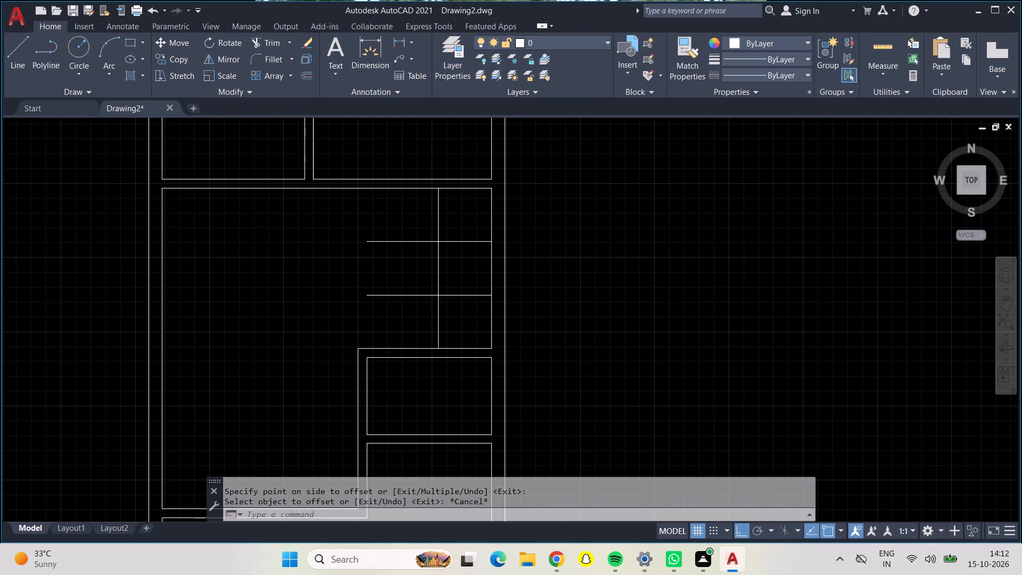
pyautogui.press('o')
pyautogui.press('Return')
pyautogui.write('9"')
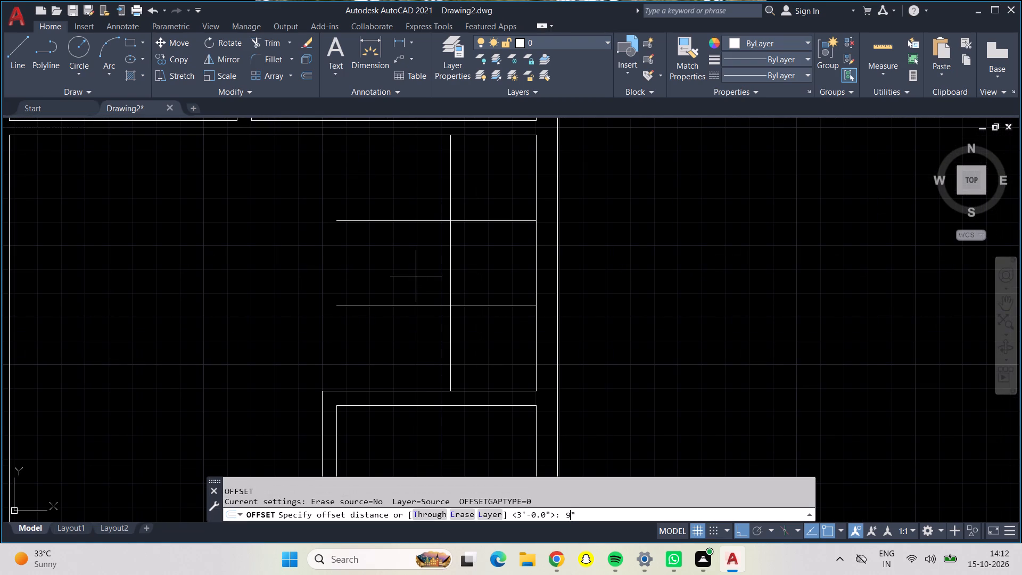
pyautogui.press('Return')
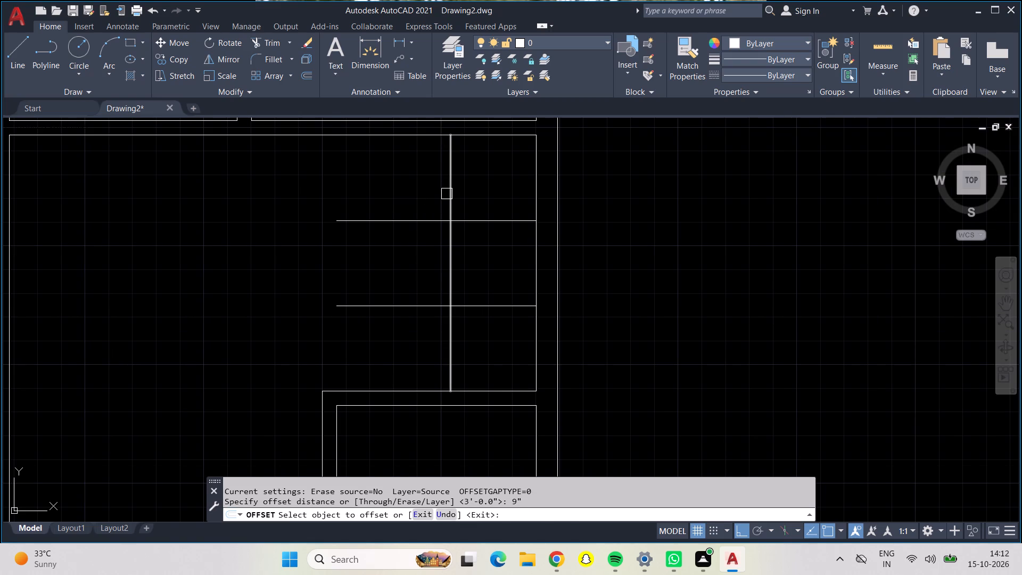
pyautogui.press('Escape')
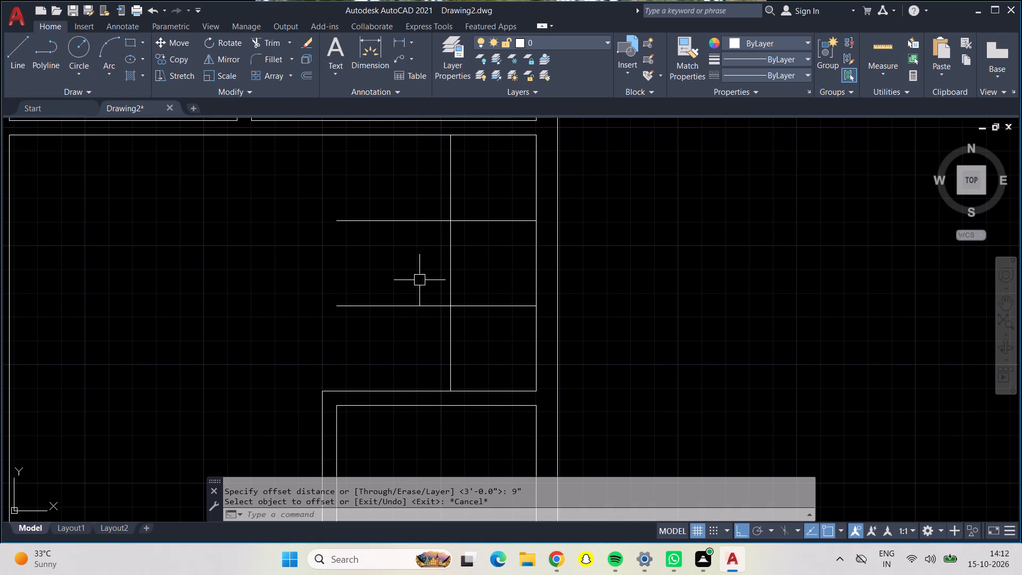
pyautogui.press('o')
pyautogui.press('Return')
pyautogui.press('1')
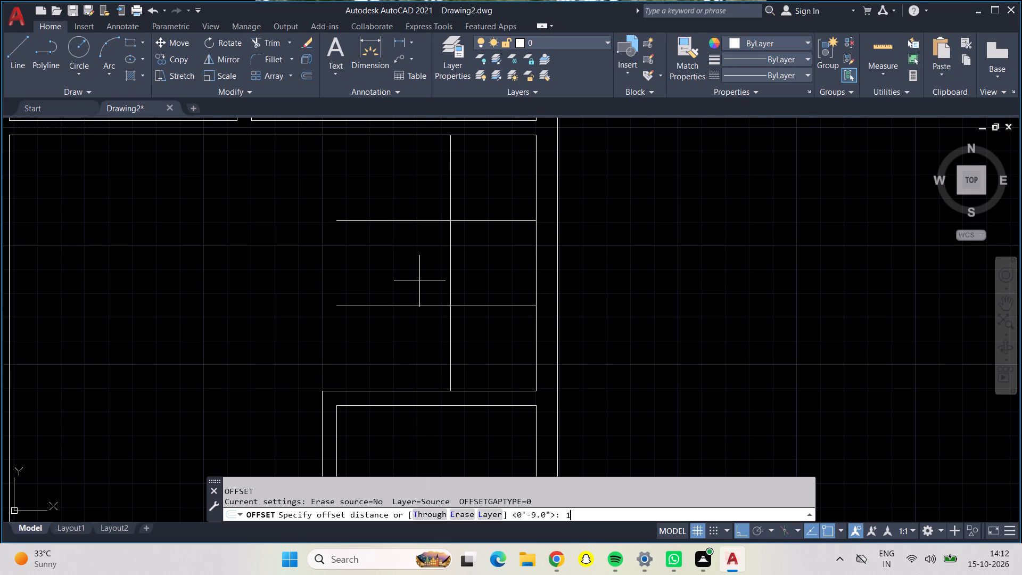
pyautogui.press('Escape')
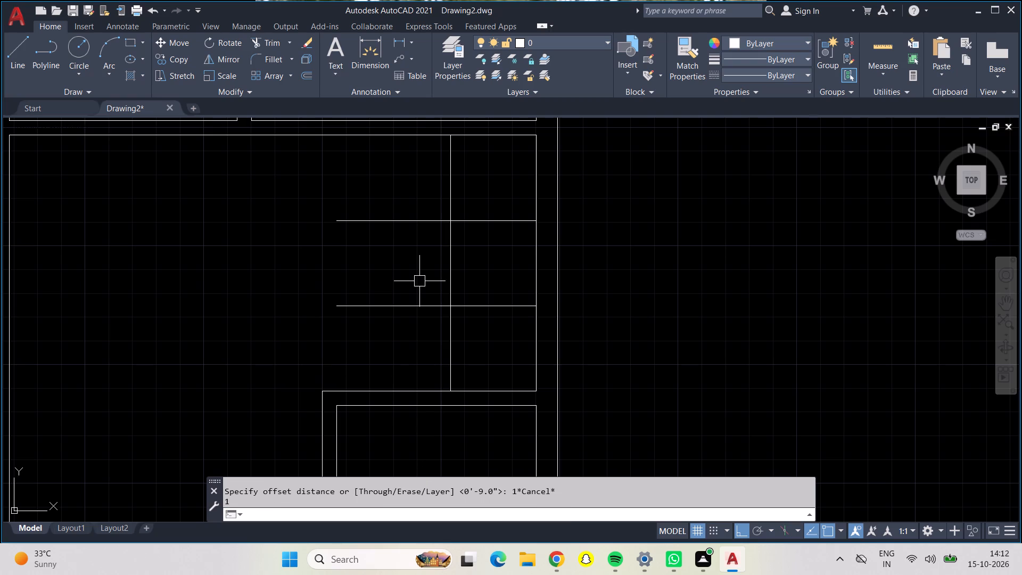
# Offset the vertical line standing 3' inside the right wall of the middle room 9" toward that wall.
pyautogui.press('o')
pyautogui.press('Return')
pyautogui.write('9"')
pyautogui.press('Return')
pyautogui.click(447, 183)
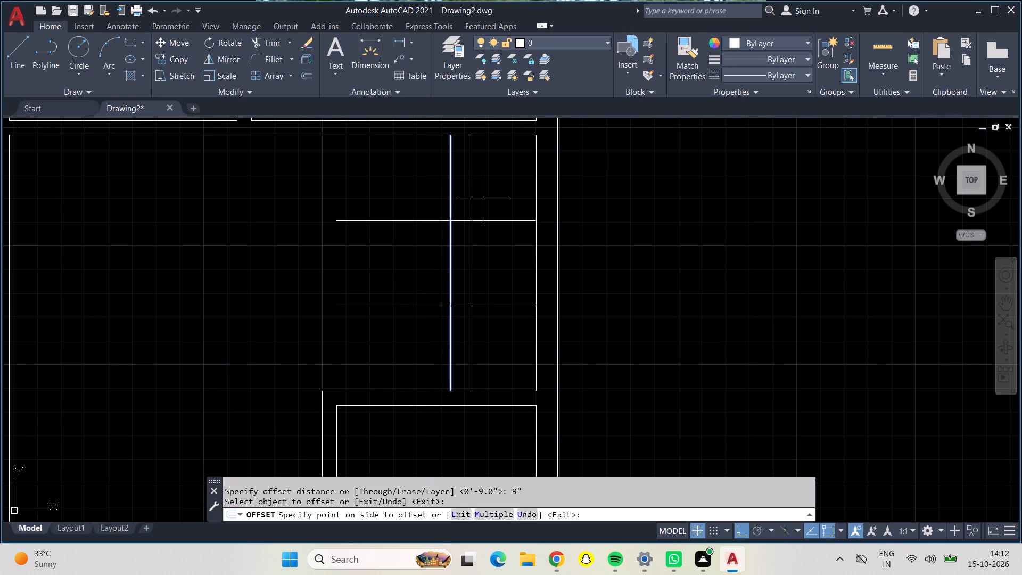
pyautogui.click(483, 196)
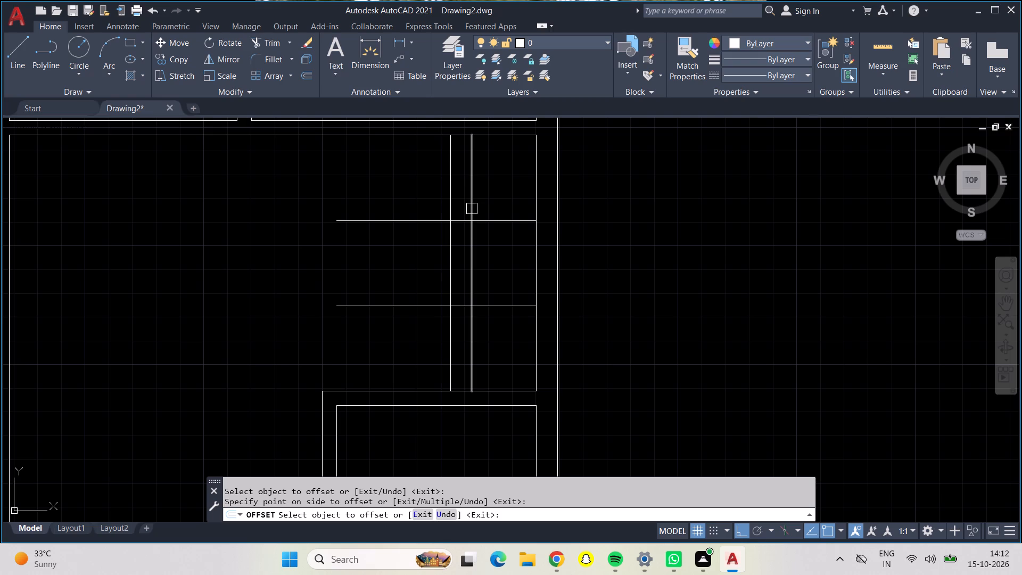
# Offset the vertical line 3' inside the middle room's right wall leftward at 9" spacing, making five more tread lines.
pyautogui.click(448, 291)
pyautogui.click(405, 280)
pyautogui.click(427, 284)
pyautogui.click(387, 277)
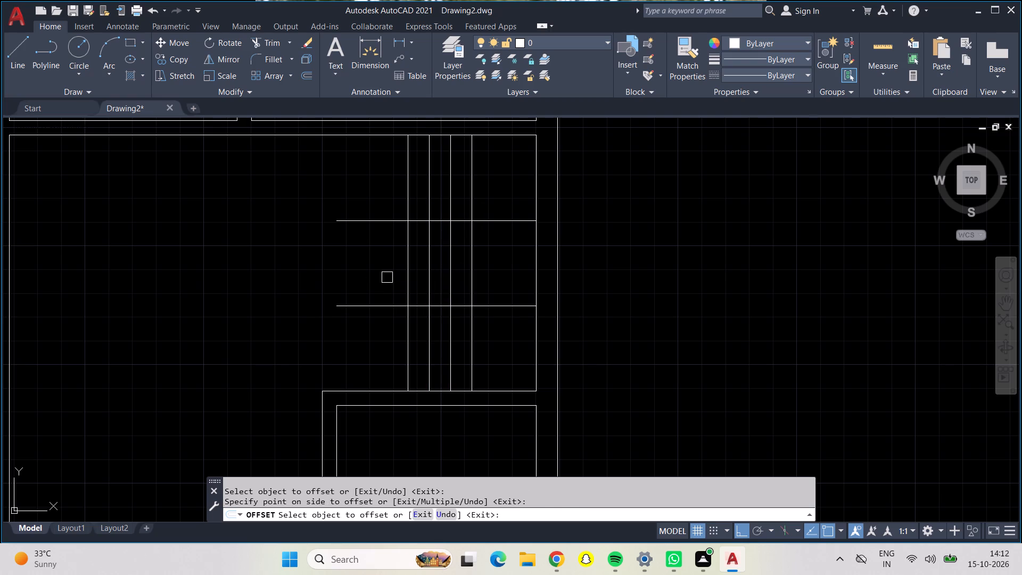
pyautogui.moveTo(413, 287); pyautogui.dragTo(402, 285)
pyautogui.click(360, 275)
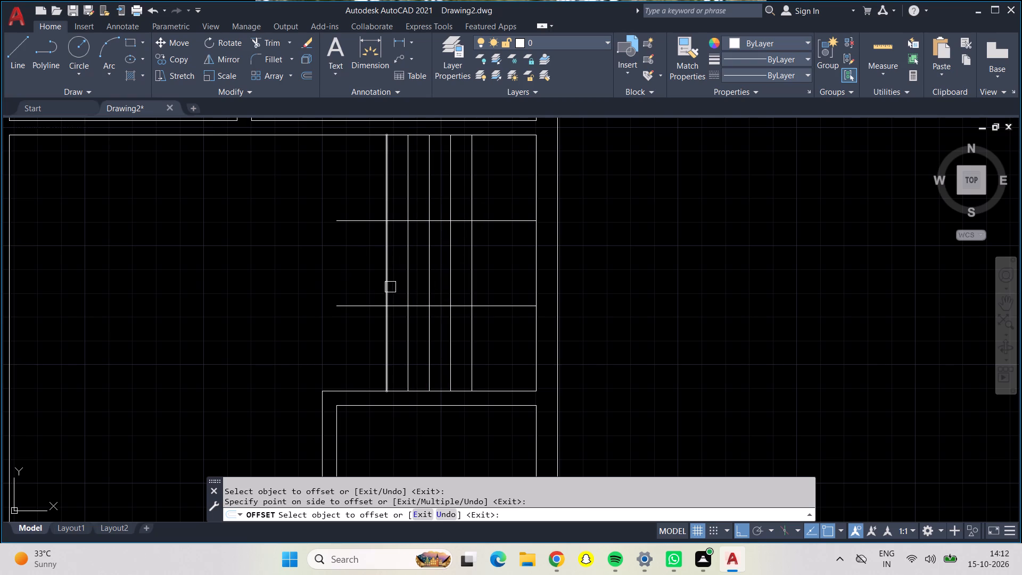
pyautogui.click(384, 286)
pyautogui.click(343, 270)
pyautogui.click(364, 280)
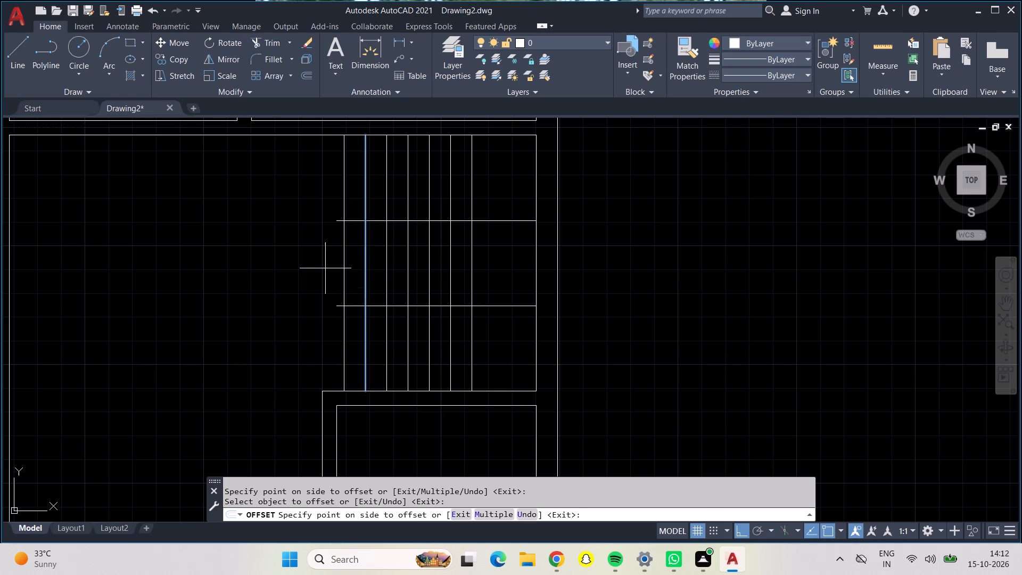
pyautogui.click(309, 268)
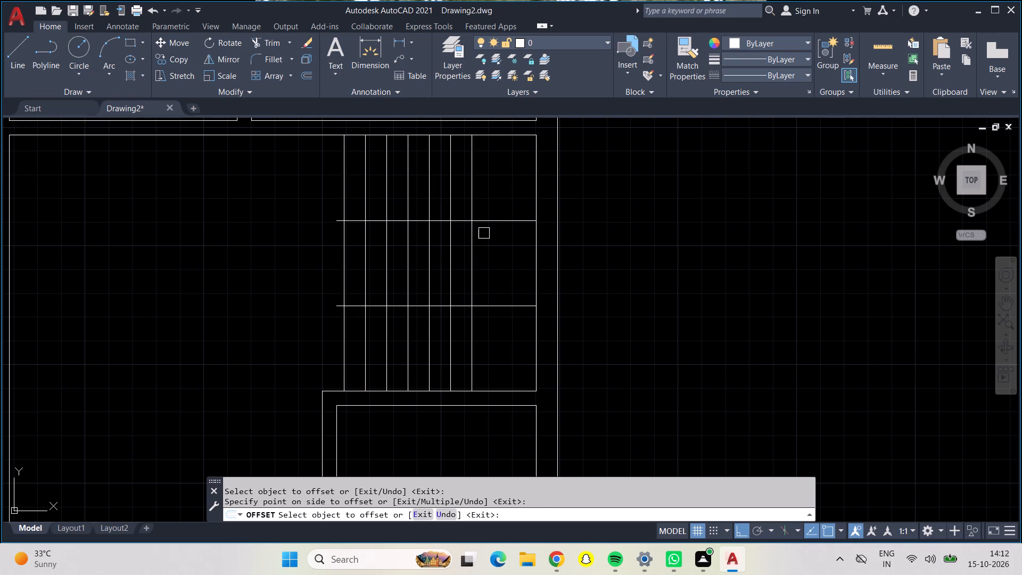
# Offset the two horizontal flight lines inward at 9" spacing to make three tread lines between them.
pyautogui.click(486, 221)
pyautogui.click(490, 257)
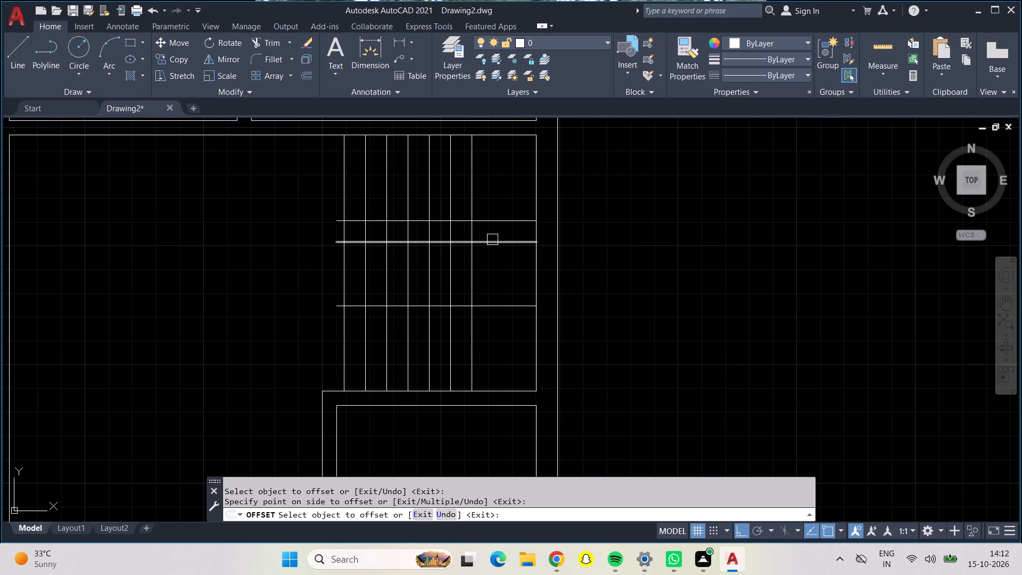
pyautogui.click(492, 240)
pyautogui.click(505, 315)
pyautogui.click(506, 306)
pyautogui.click(506, 287)
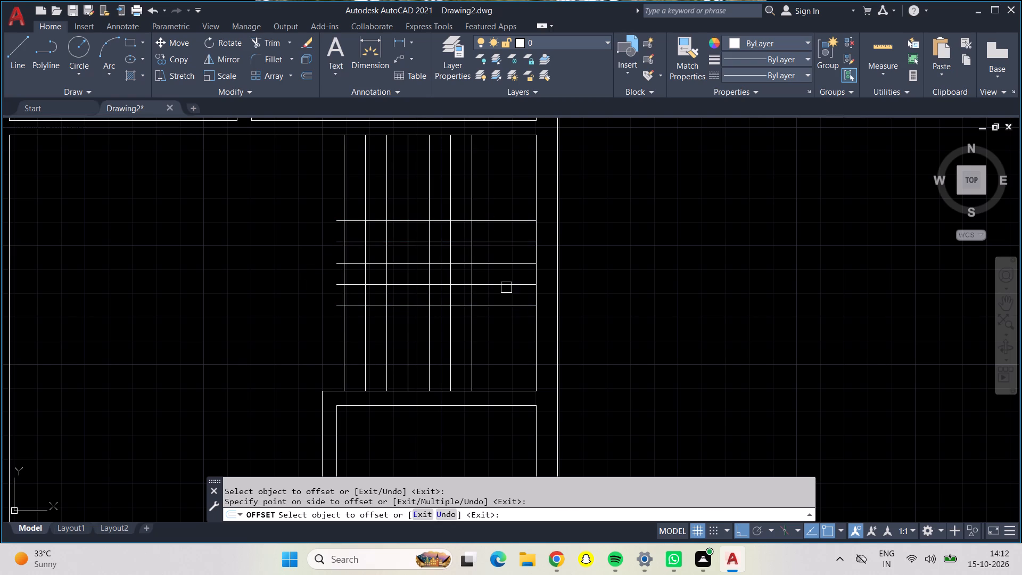
pyautogui.press('Escape')
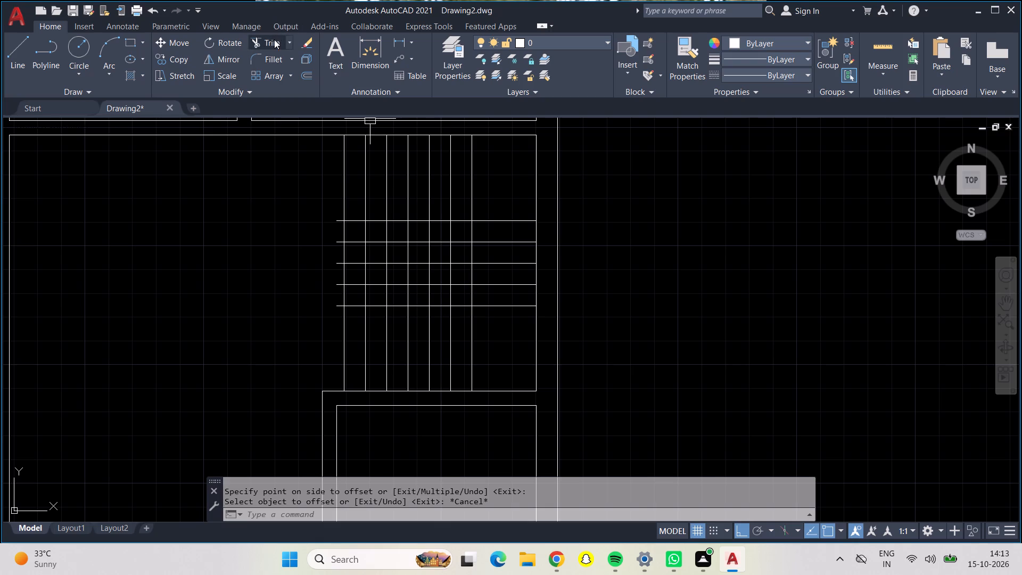
# Trim the part of the rightmost vertical tread line that crosses the upper corner landing.
pyautogui.click(274, 39)
pyautogui.click(468, 175)
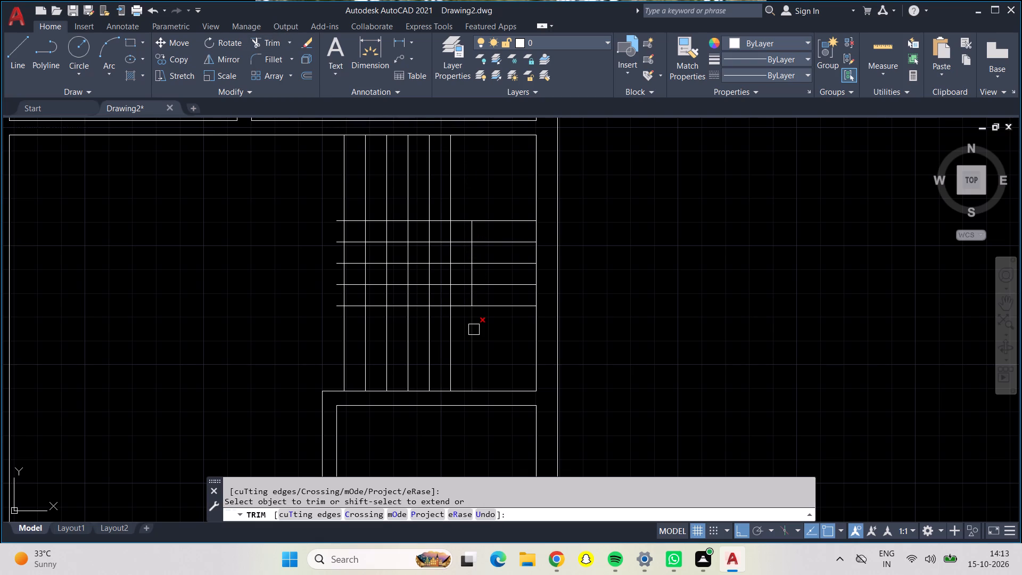
# Quick-measure the size of the upper corner landing of the staircase.
pyautogui.click(877, 49)
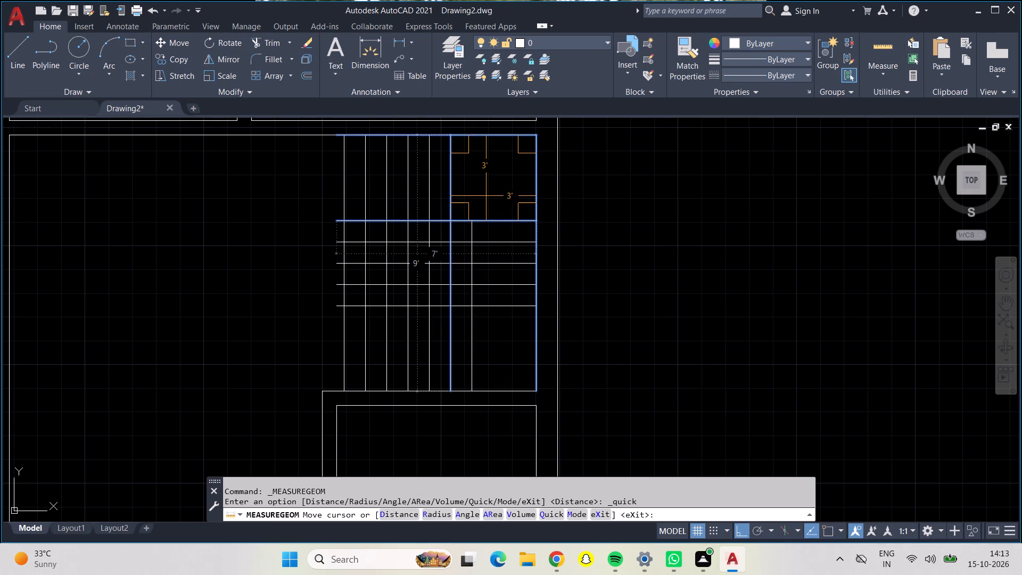
pyautogui.press('Escape')
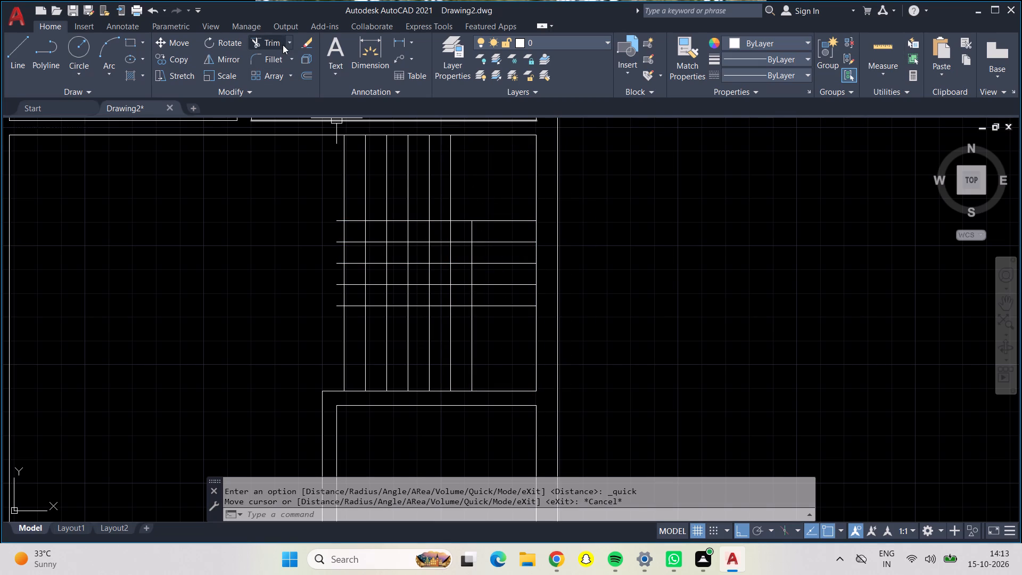
# Trim away the rest of the vertical line crossing the right flight and lower corner landing, undoing the mistaken tread cut.
pyautogui.click(283, 45)
pyautogui.click(473, 237)
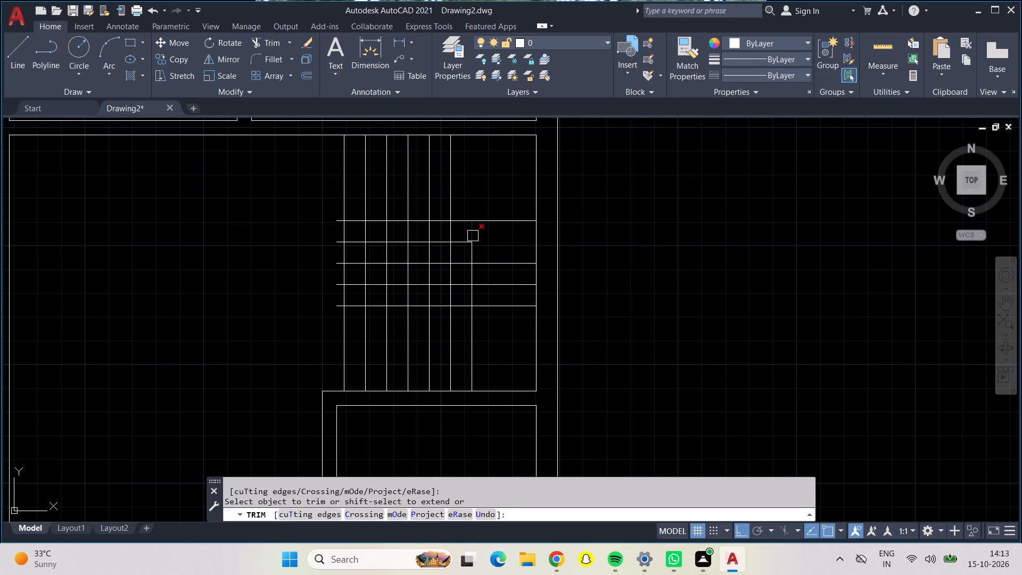
pyautogui.hotkey('ctrl', 'z')
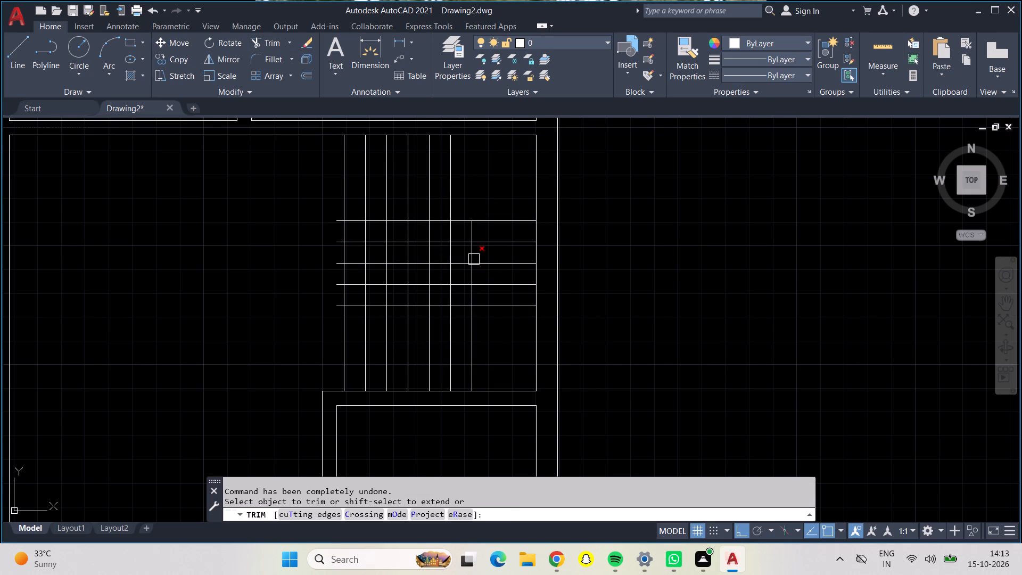
pyautogui.click(469, 231)
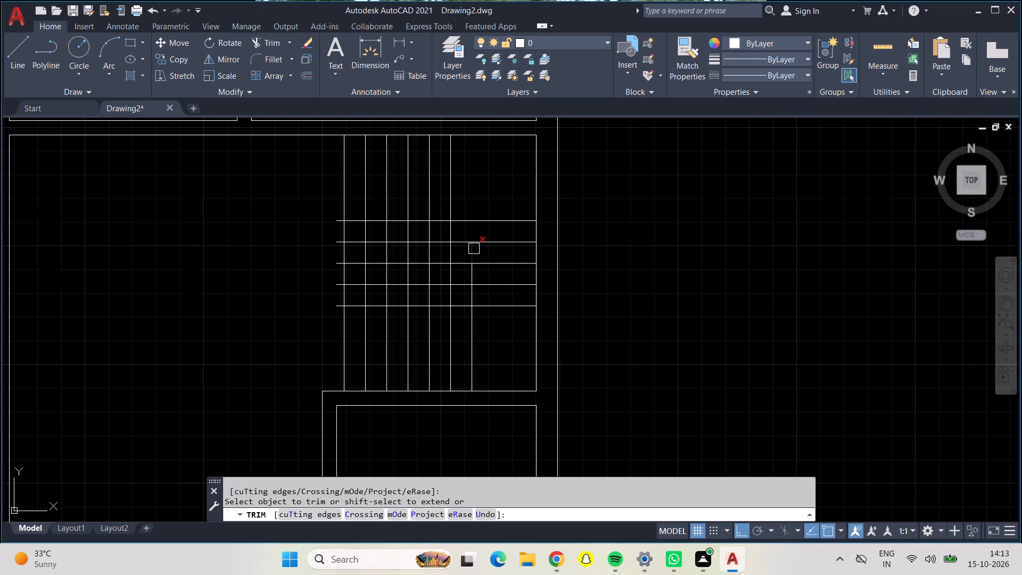
pyautogui.click(474, 249)
pyautogui.click(473, 273)
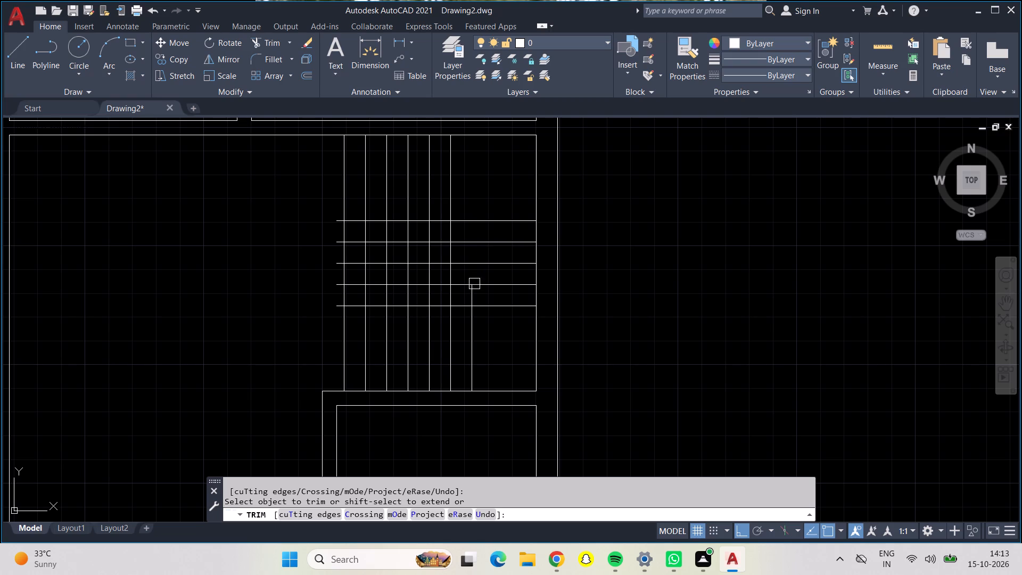
pyautogui.click(476, 292)
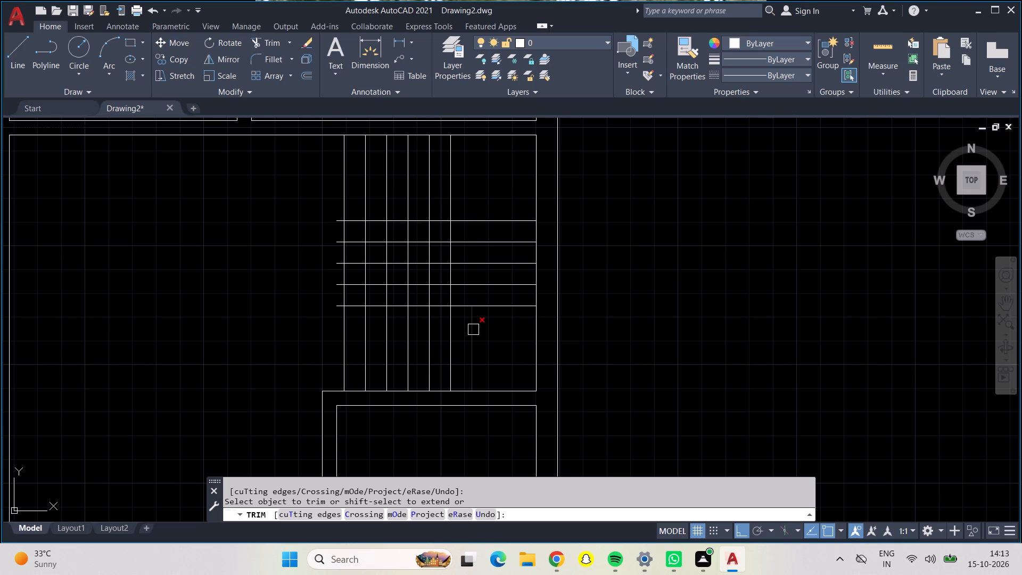
pyautogui.click(473, 330)
# Trim the tread lines along the upper, right and lower edges of the central stairwell using fence cuts.
pyautogui.click(318, 234)
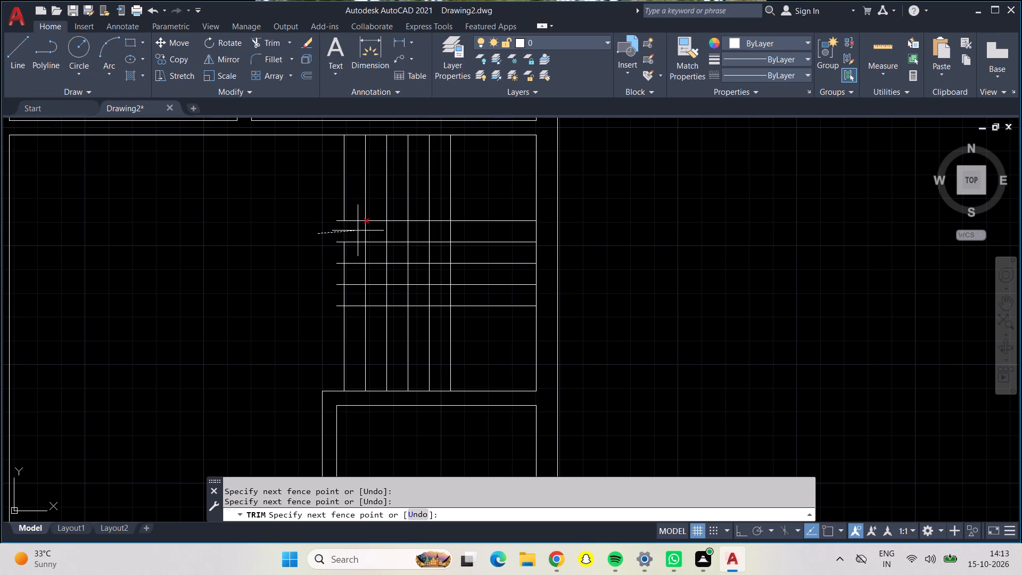
pyautogui.click(438, 237)
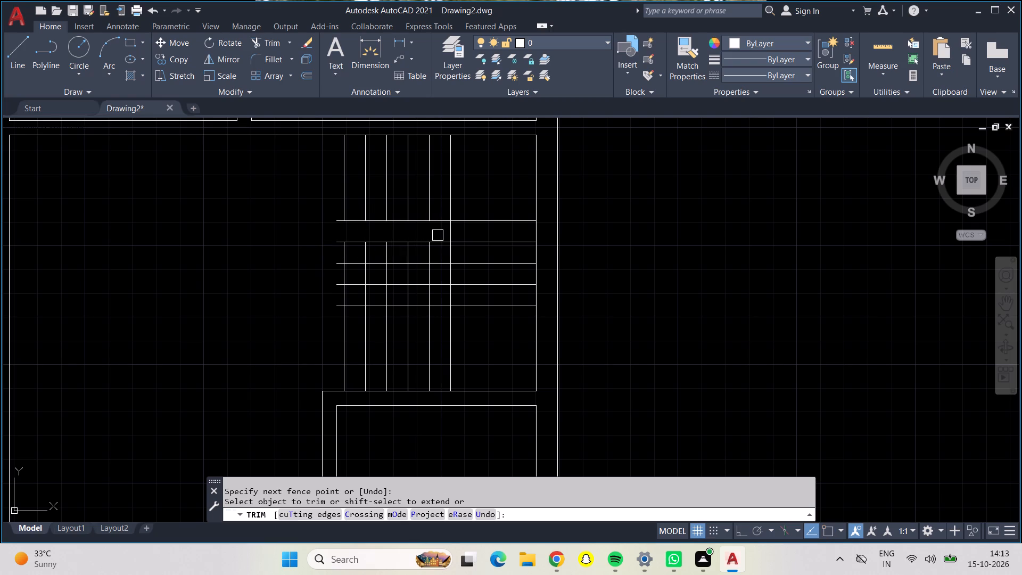
pyautogui.click(438, 235)
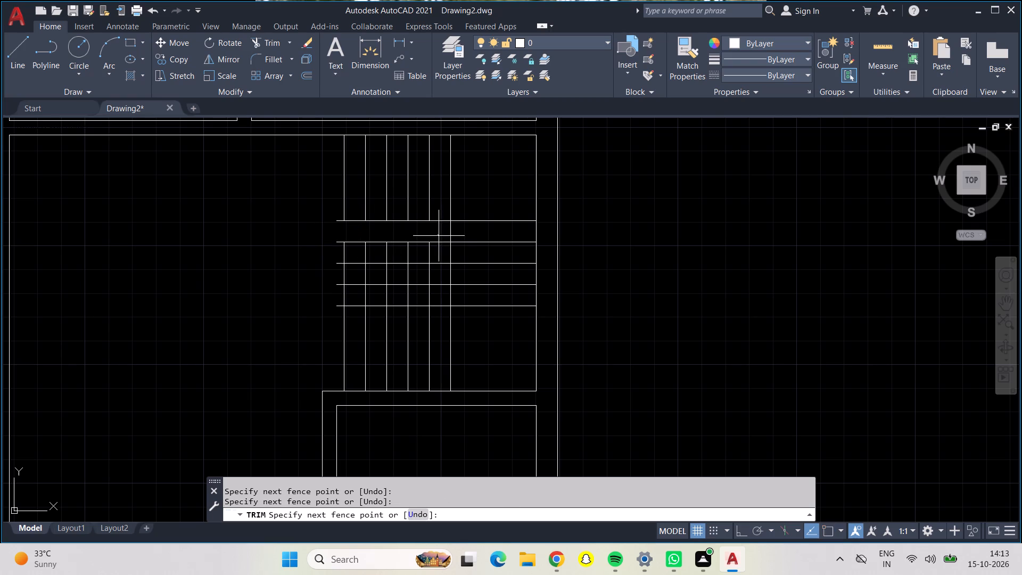
pyautogui.doubleClick(441, 291)
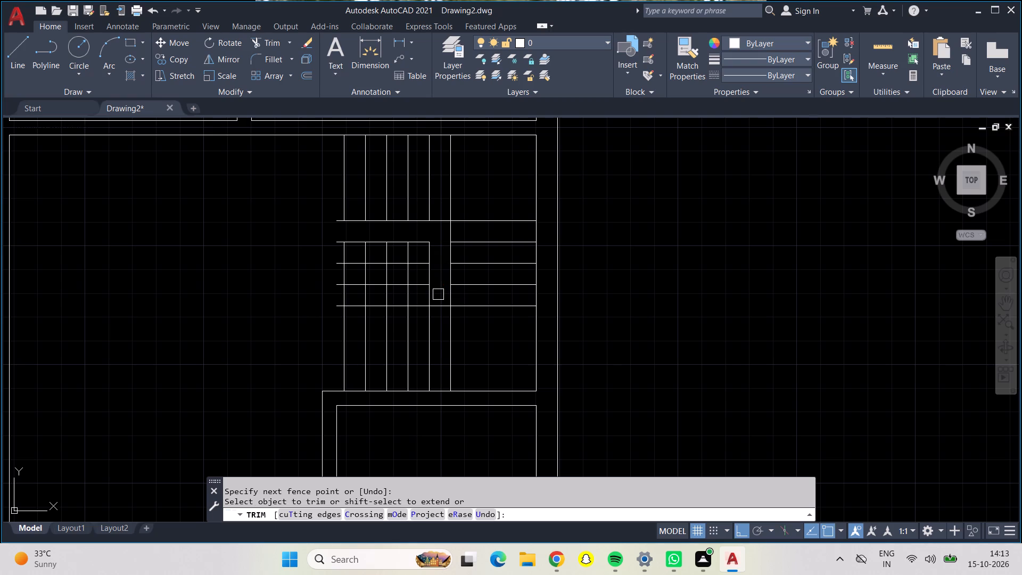
pyautogui.click(438, 294)
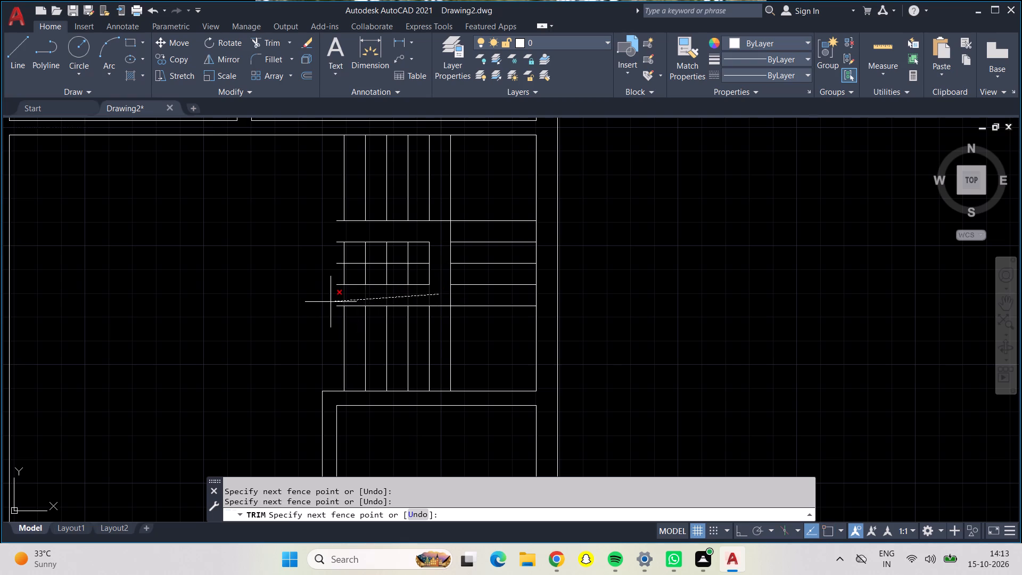
pyautogui.click(331, 302)
pyautogui.click(315, 236)
pyautogui.press('Escape')
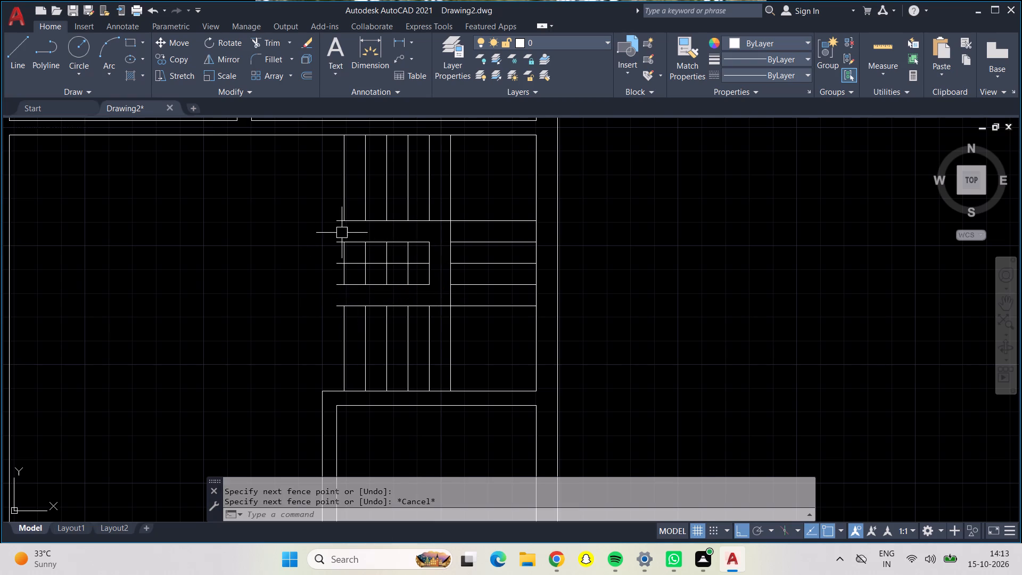
# Erase the leftover grid of line pieces in the central stairwell.
pyautogui.click(335, 227)
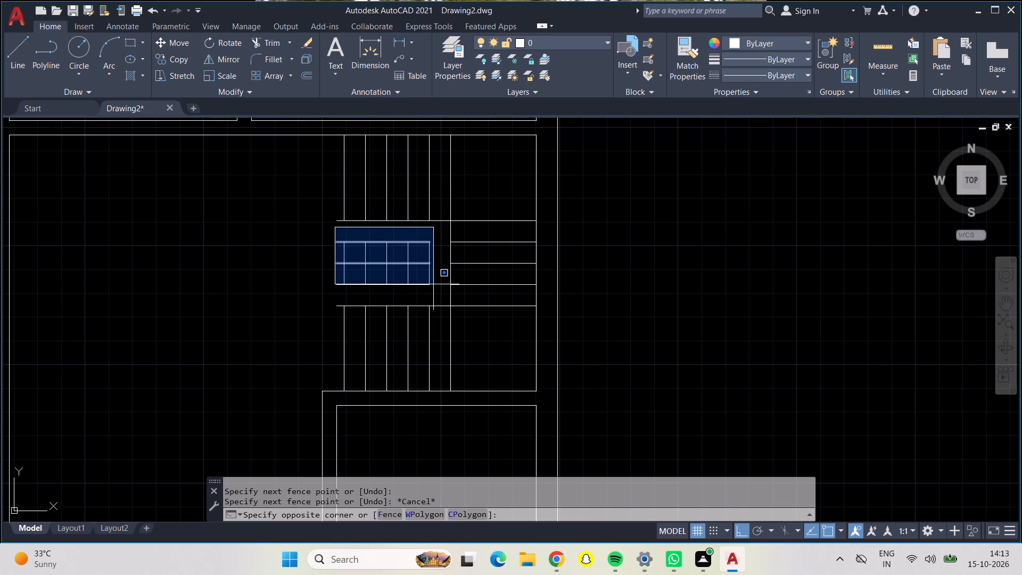
pyautogui.click(437, 292)
pyautogui.press('Delete')
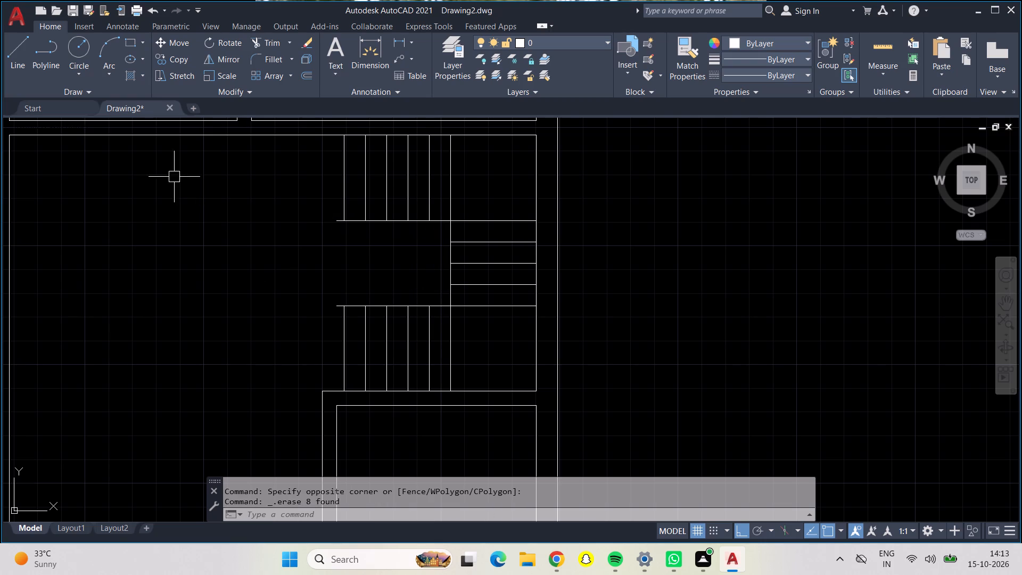
# Trim the overrunning left ends of the upper and lower flights' inner edge lines back to the outermost tread line.
pyautogui.click(273, 44)
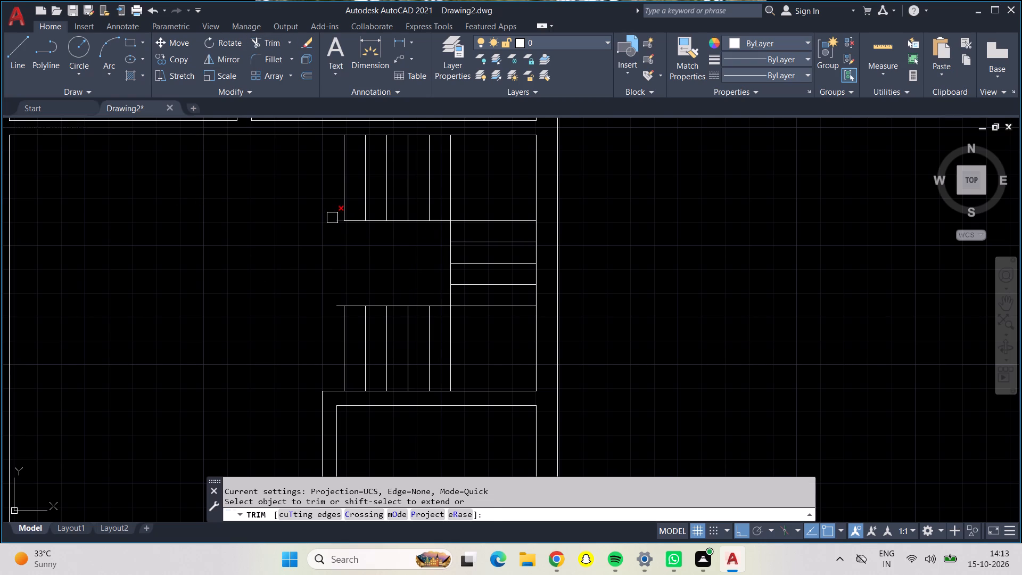
pyautogui.click(332, 218)
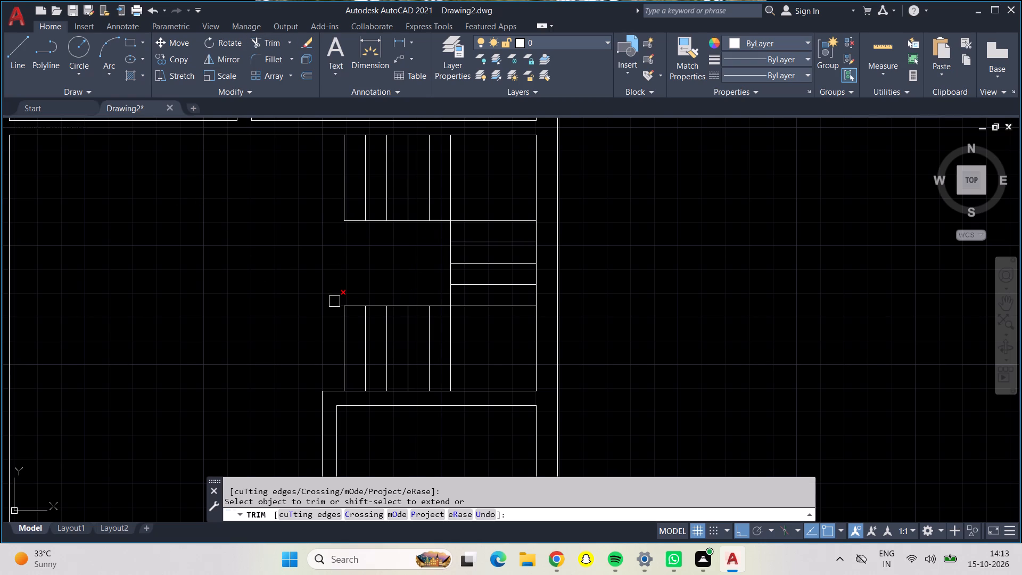
pyautogui.click(334, 301)
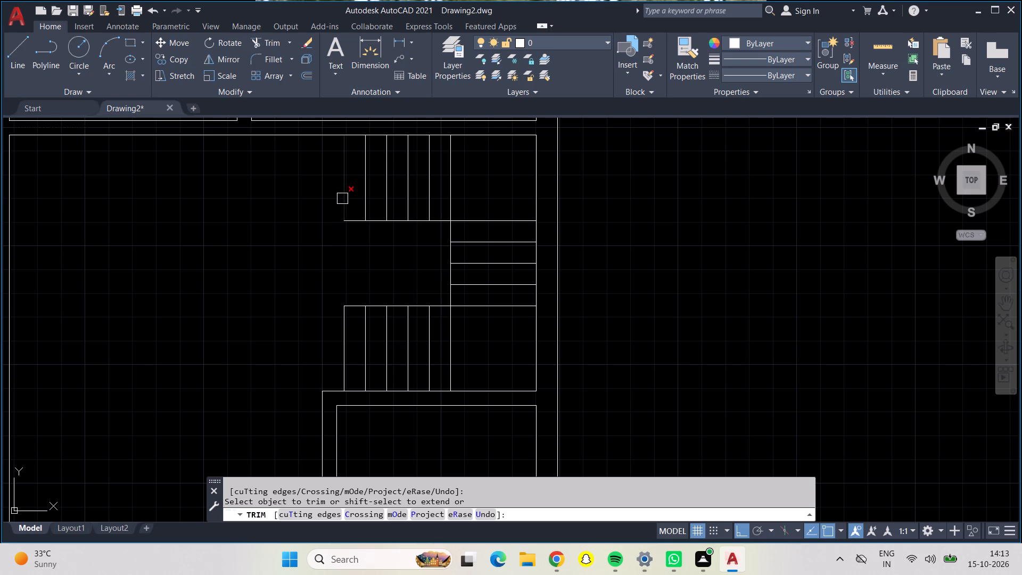
# Shorten the upper flight by one tread, removing its leftmost tread line and the edge line beyond the adjacent tread.
pyautogui.click(342, 199)
pyautogui.click(348, 223)
pyautogui.press('`')
pyautogui.press('`')
pyautogui.press('Escape')
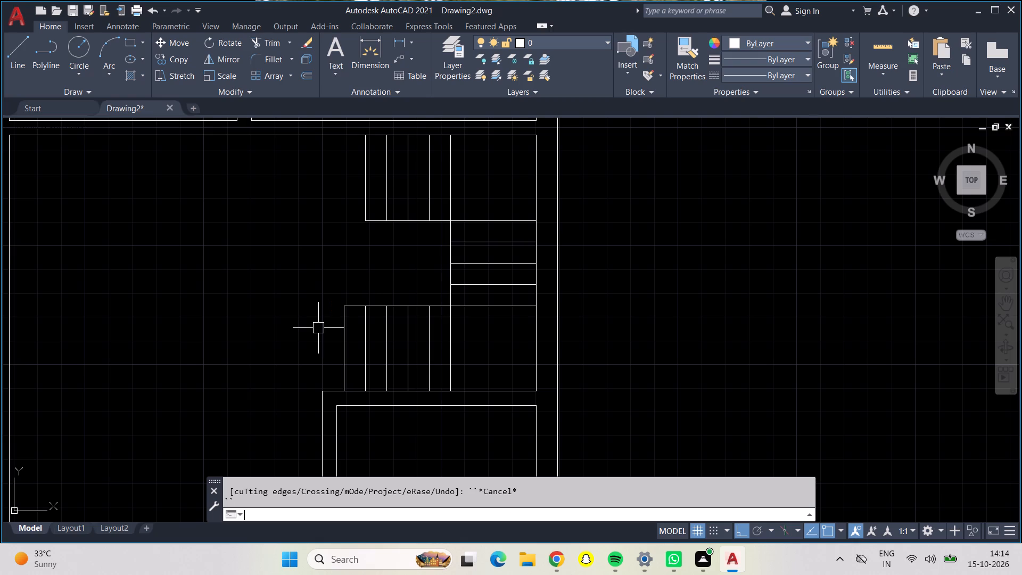
# Extend the lower flight by one tread, offsetting its leftmost tread line 9" outward and closing the gap along its upper edge with a line.
pyautogui.press('o')
pyautogui.press('Return')
pyautogui.write('9"')
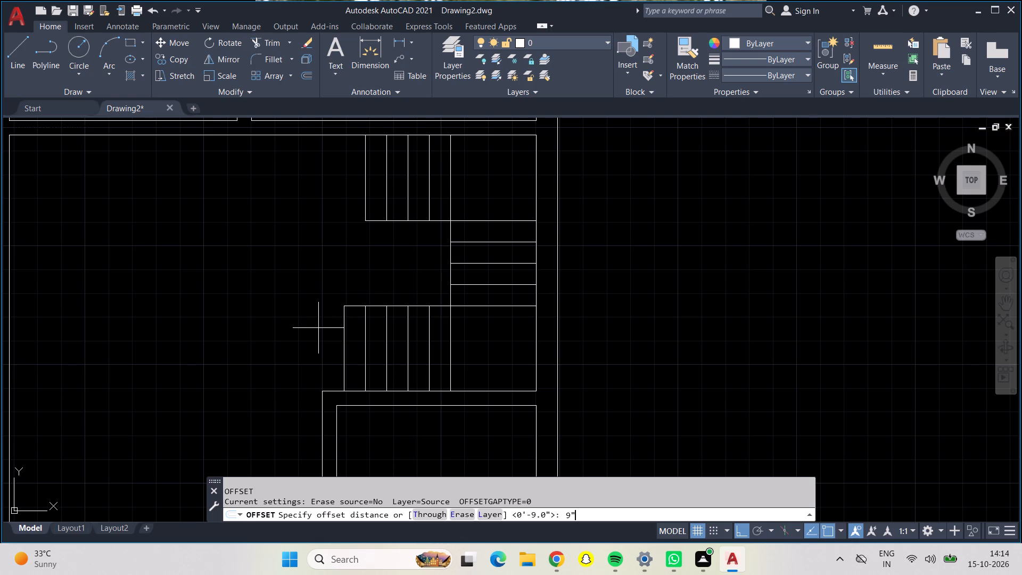
pyautogui.press('Return')
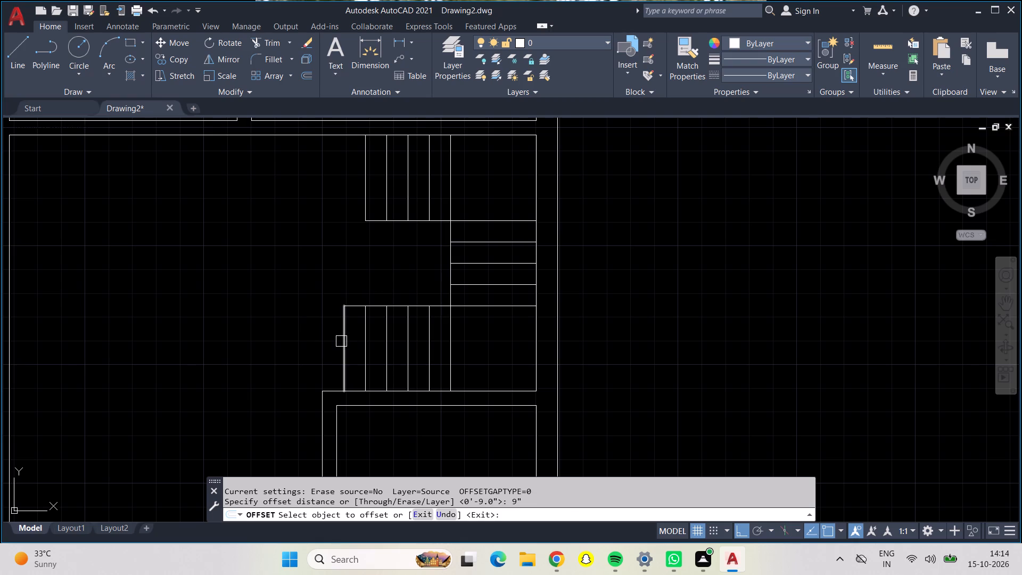
pyautogui.click(341, 341)
pyautogui.click(318, 339)
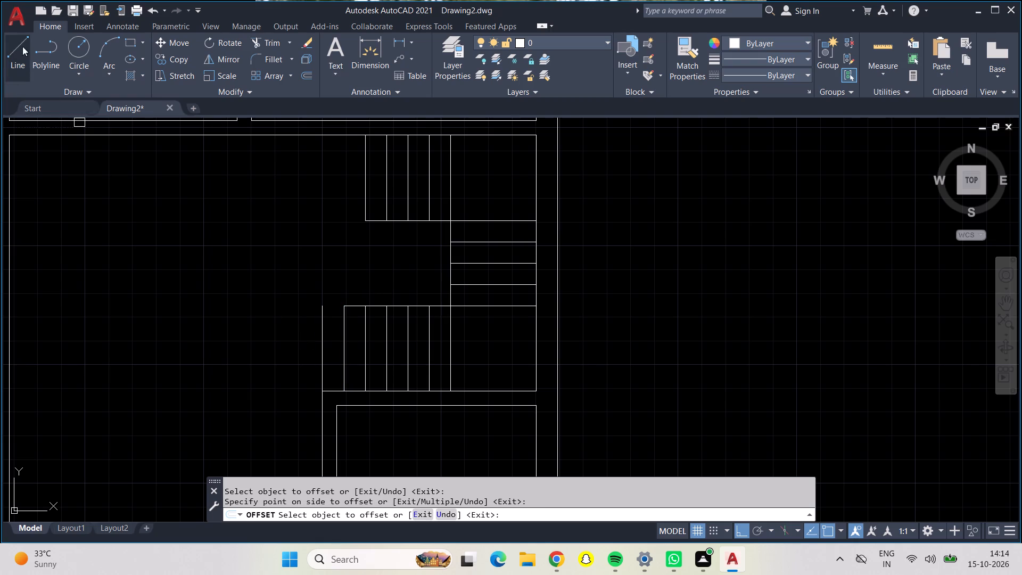
pyautogui.click(22, 46)
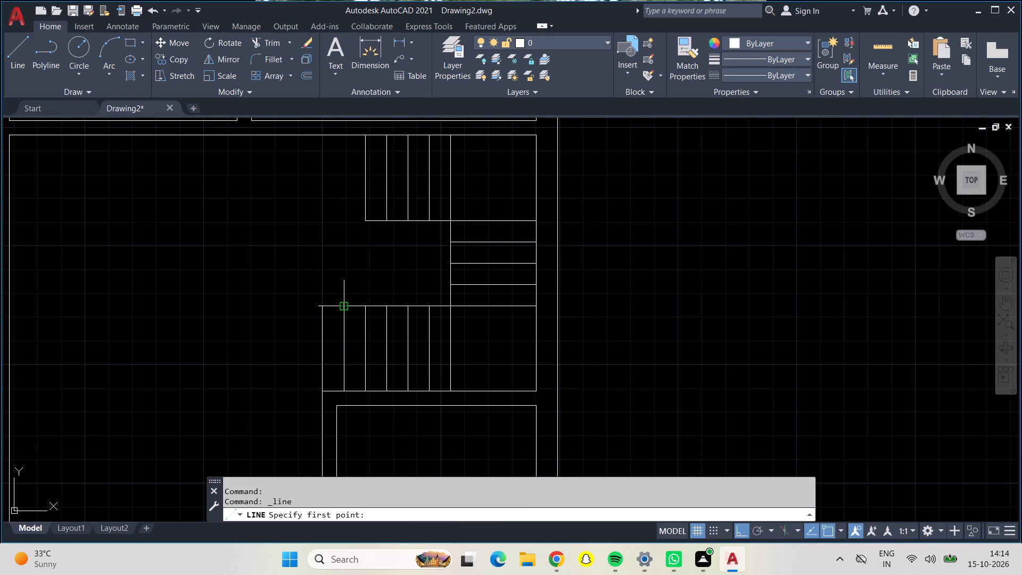
pyautogui.click(342, 304)
pyautogui.click(323, 306)
pyautogui.press('Escape')
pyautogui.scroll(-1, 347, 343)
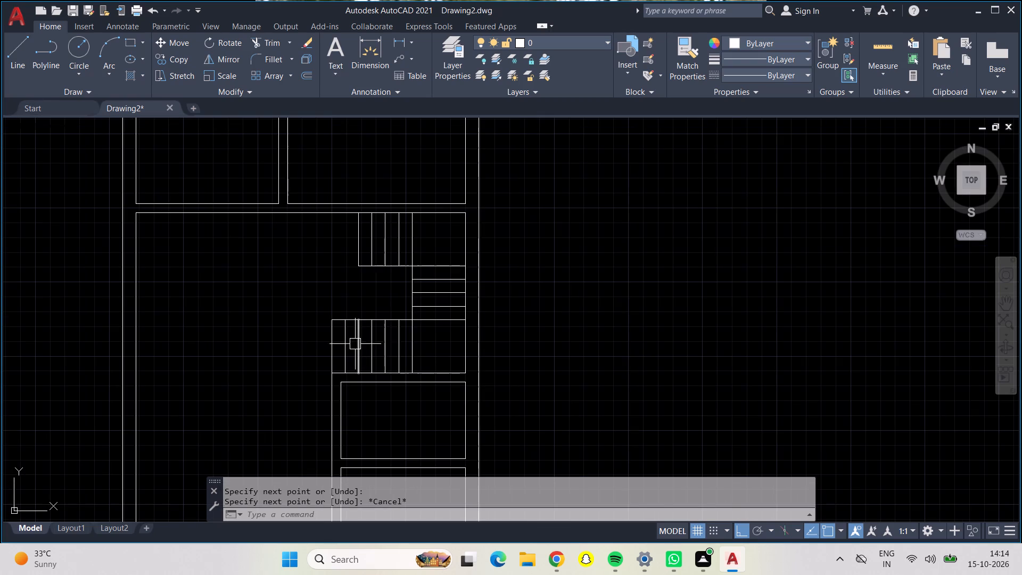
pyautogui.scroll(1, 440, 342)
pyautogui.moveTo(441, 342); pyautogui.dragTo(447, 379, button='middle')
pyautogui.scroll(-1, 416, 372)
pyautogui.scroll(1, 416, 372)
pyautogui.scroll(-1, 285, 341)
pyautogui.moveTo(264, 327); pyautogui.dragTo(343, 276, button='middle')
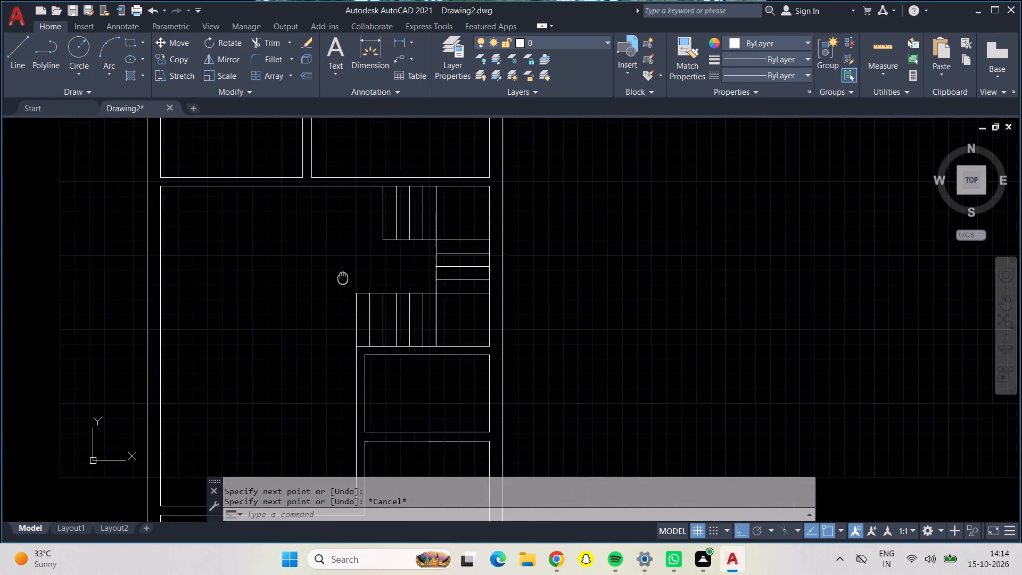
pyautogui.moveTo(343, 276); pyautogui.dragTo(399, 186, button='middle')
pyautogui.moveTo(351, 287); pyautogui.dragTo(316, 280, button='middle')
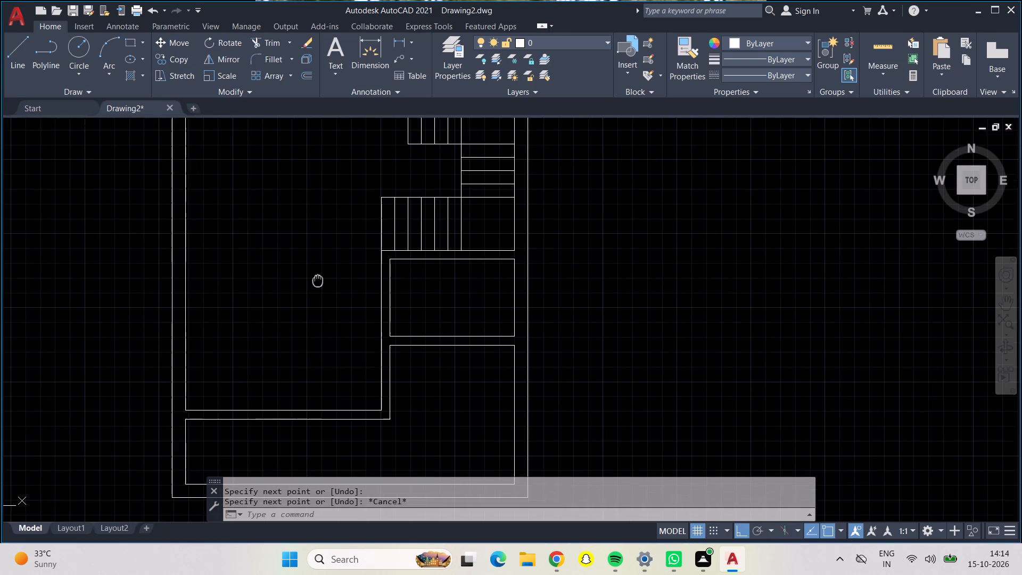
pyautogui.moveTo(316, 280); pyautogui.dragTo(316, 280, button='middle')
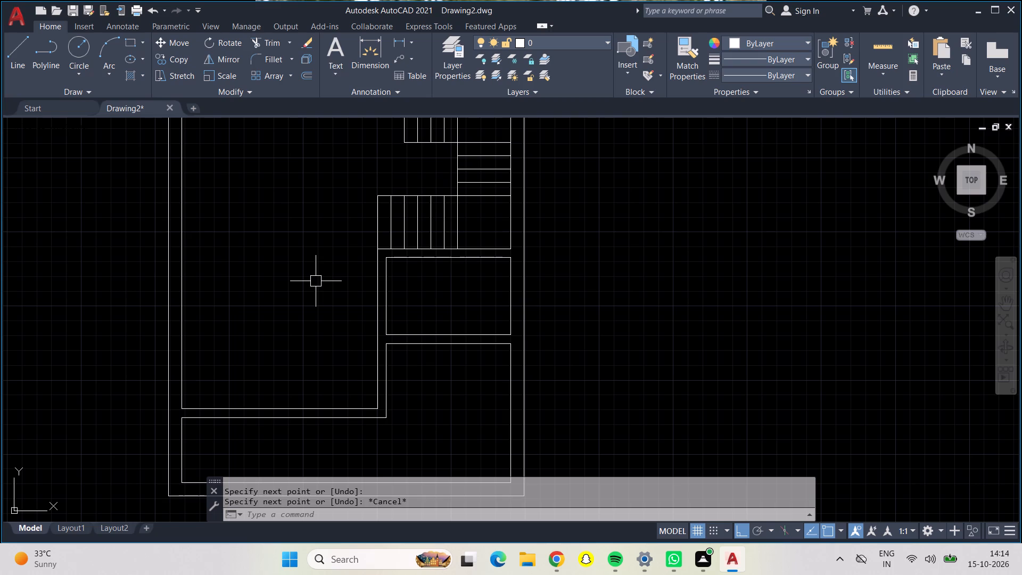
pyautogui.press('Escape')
# Erase the left, bottom and right inner wall lines of the L-shaped area at the plan's lower end.
pyautogui.moveTo(306, 286); pyautogui.dragTo(274, 203, button='middle')
pyautogui.click(151, 379)
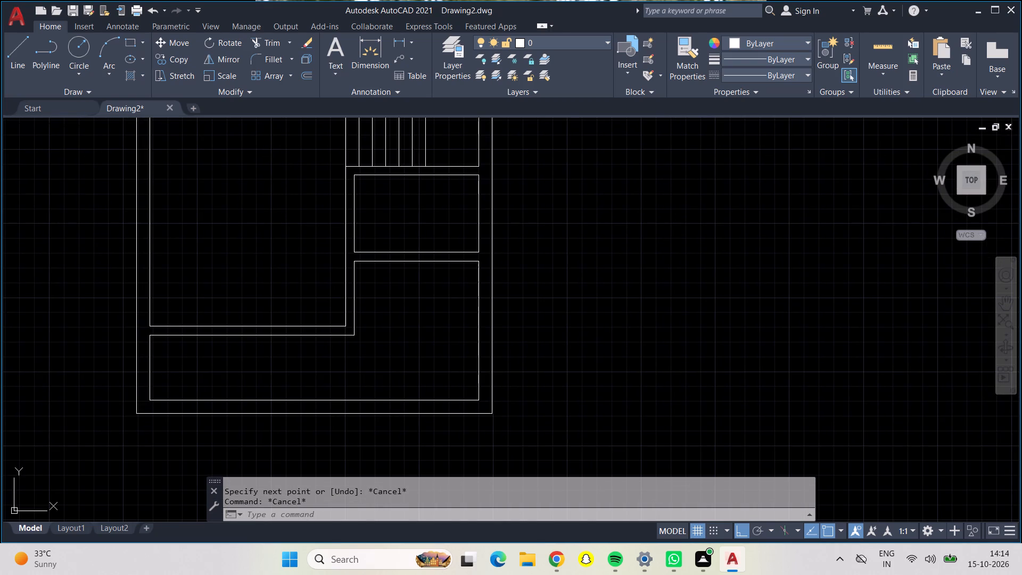
pyautogui.click(187, 399)
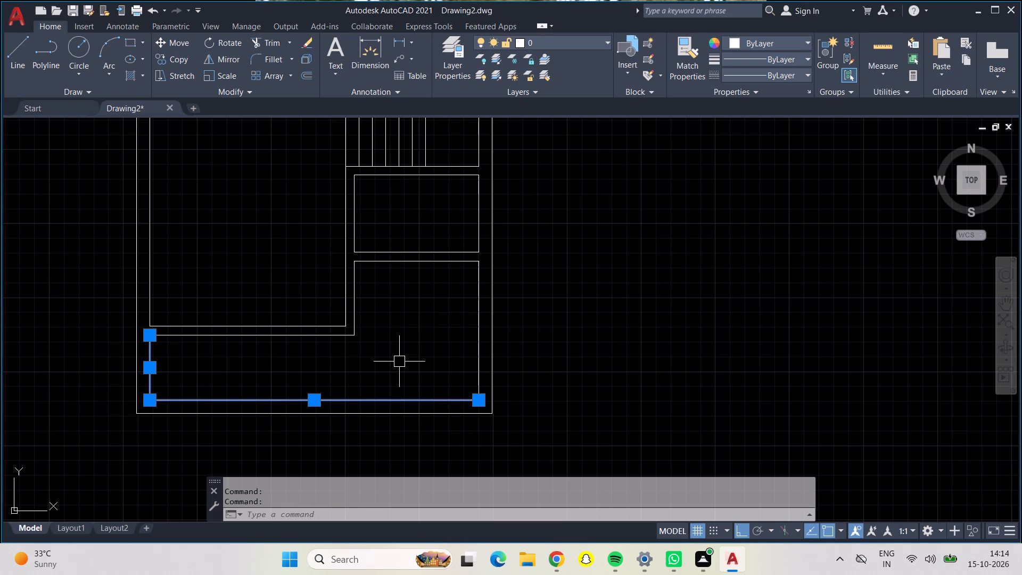
pyautogui.click(475, 369)
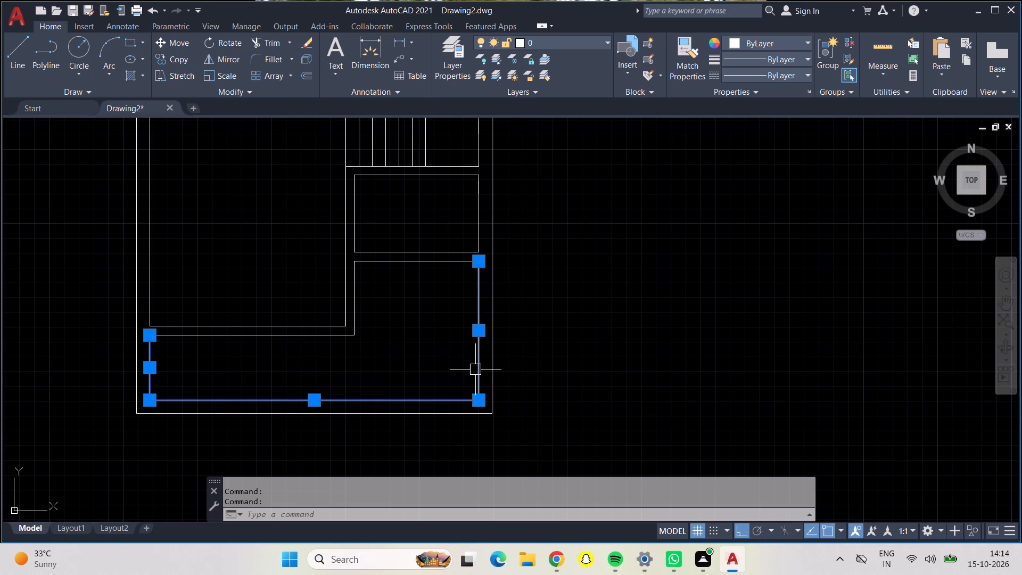
pyautogui.press('Delete')
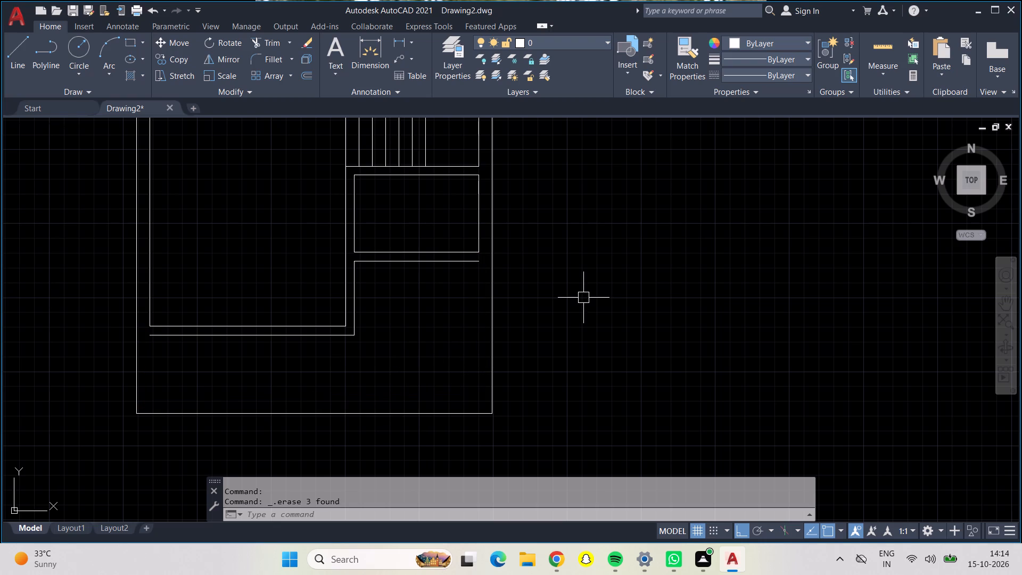
# Extend the L-shaped area's upper boundary with short lines from its left and right ends to the outer wall lines.
pyautogui.click(11, 53)
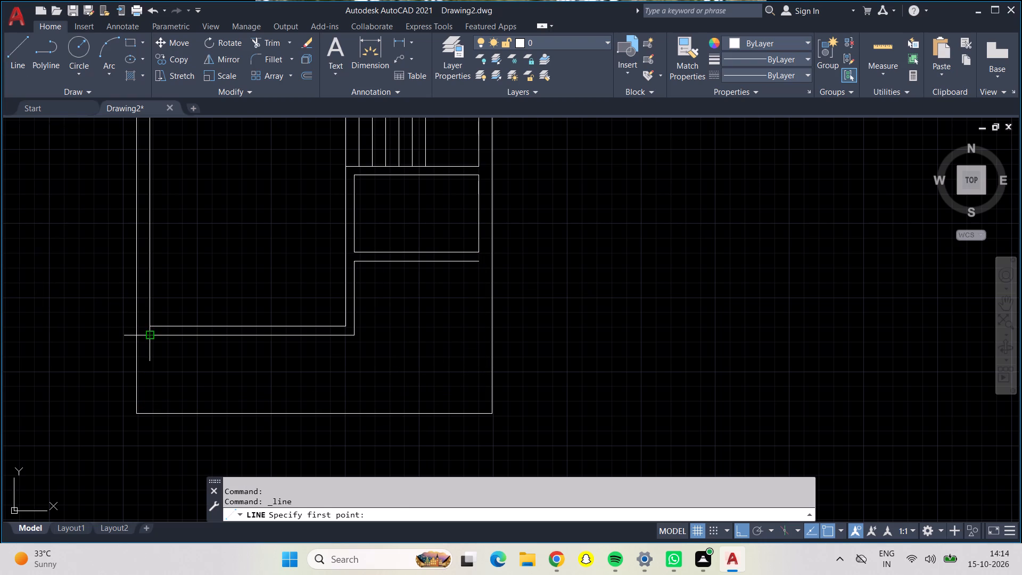
pyautogui.moveTo(146, 338); pyautogui.dragTo(136, 338)
pyautogui.click(132, 337)
pyautogui.press('Escape')
pyautogui.click(6, 52)
pyautogui.click(475, 257)
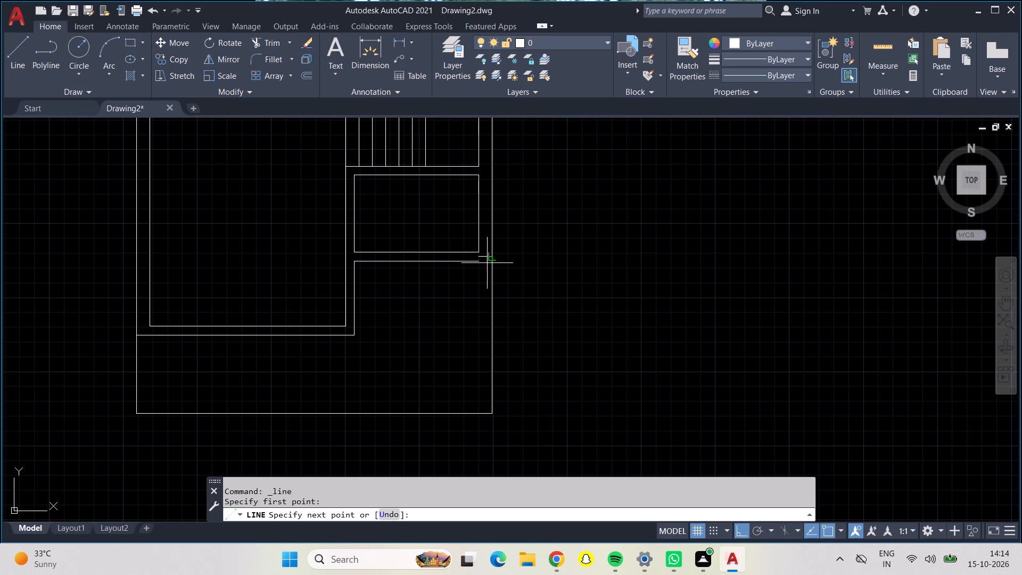
pyautogui.press('Escape')
pyautogui.click(15, 50)
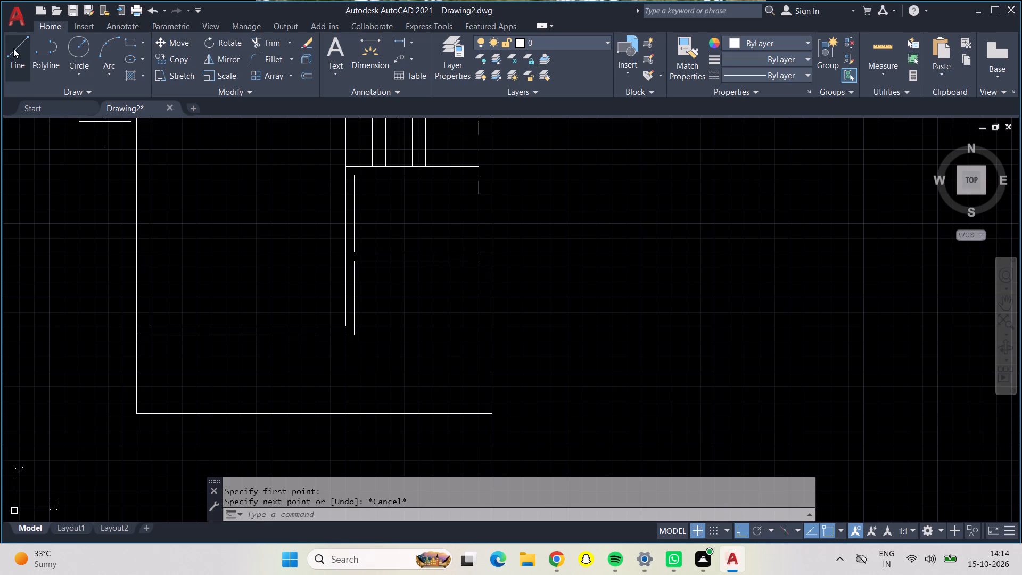
pyautogui.click(476, 260)
pyautogui.click(495, 260)
pyautogui.press('Escape')
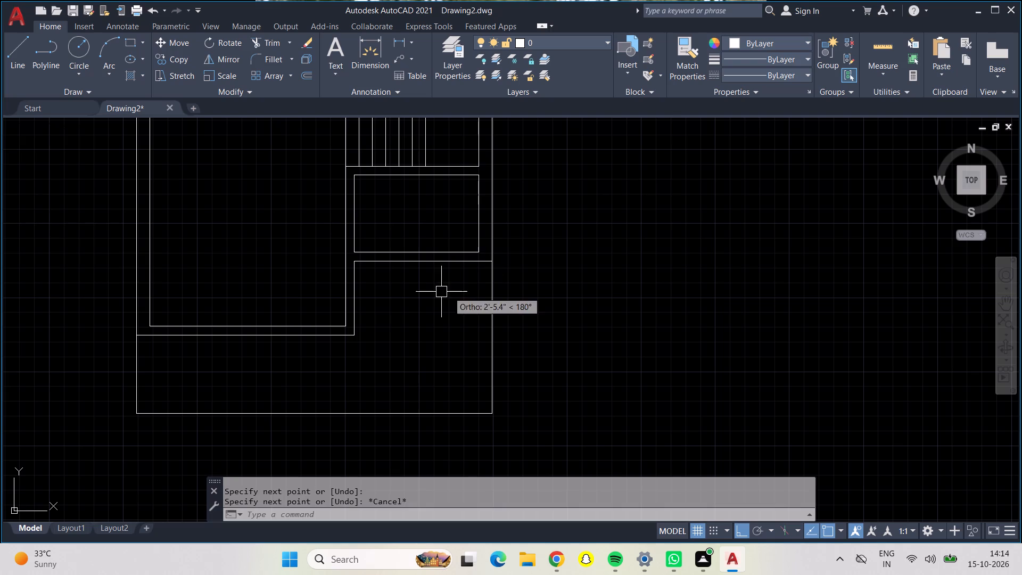
# Offset the plan's bottom, left and right outer wall lines 3" inward around the L-shaped area.
pyautogui.press('o')
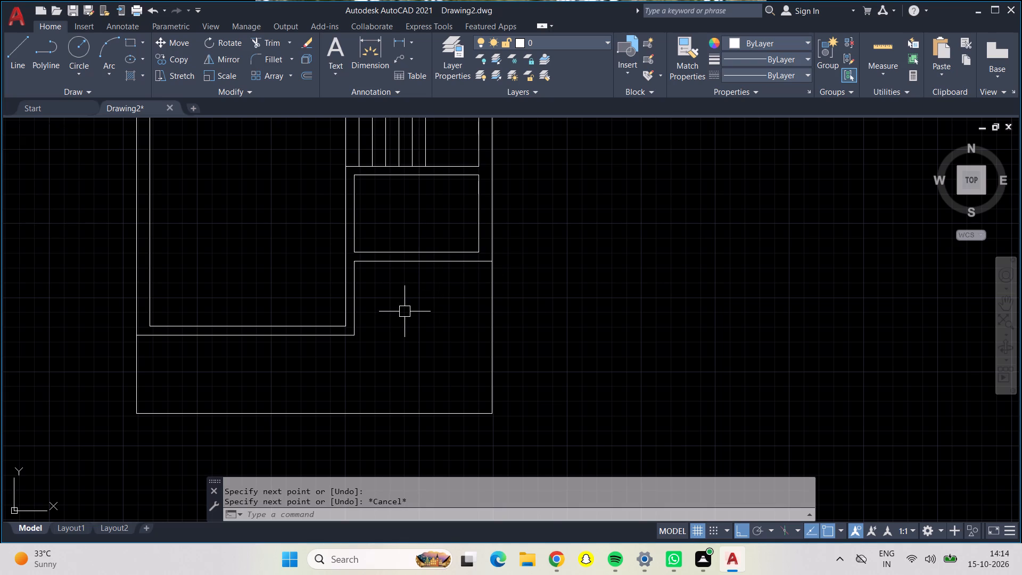
pyautogui.press('Return')
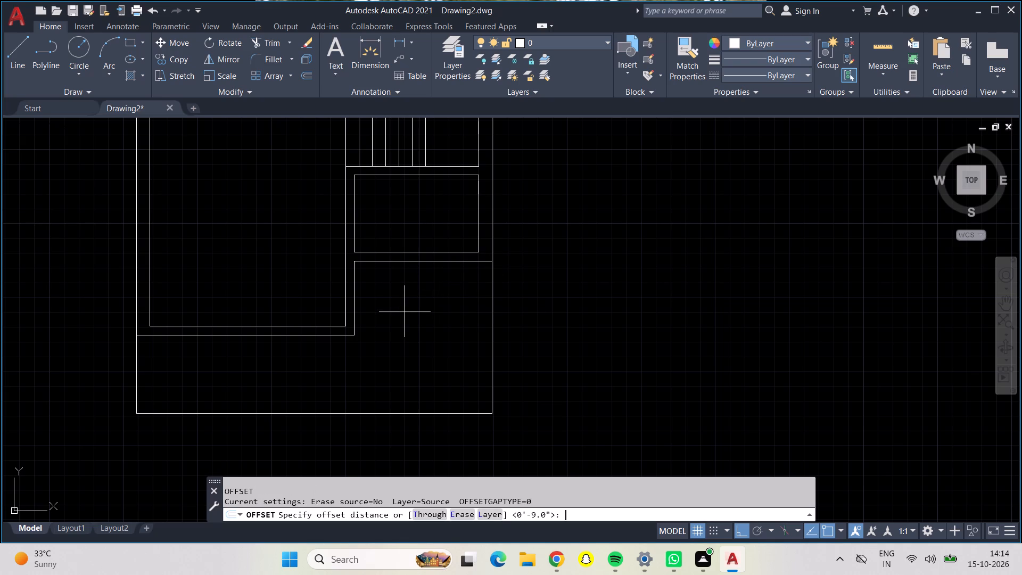
pyautogui.write('3"')
pyautogui.press('Return')
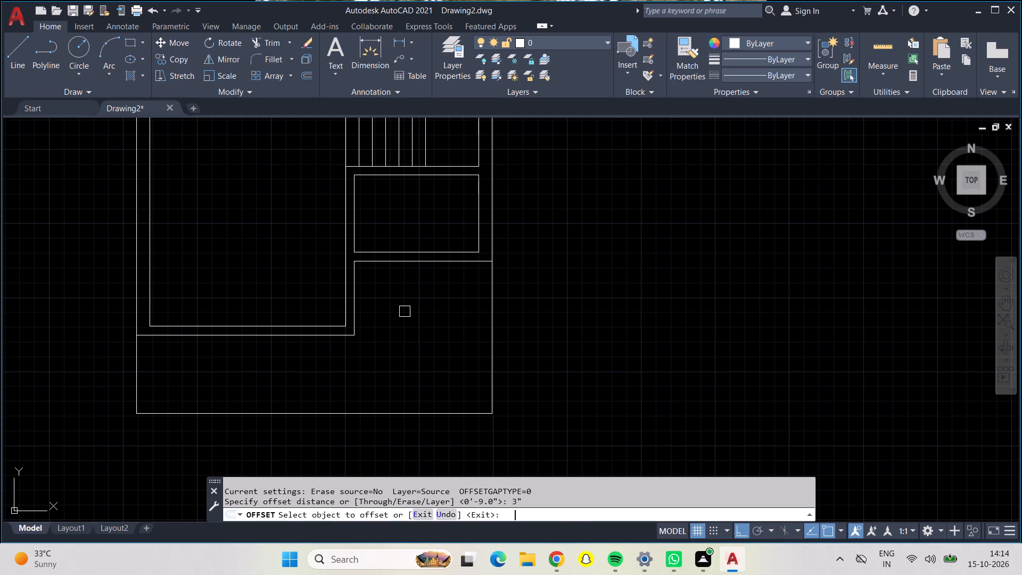
pyautogui.click(366, 414)
pyautogui.click(366, 391)
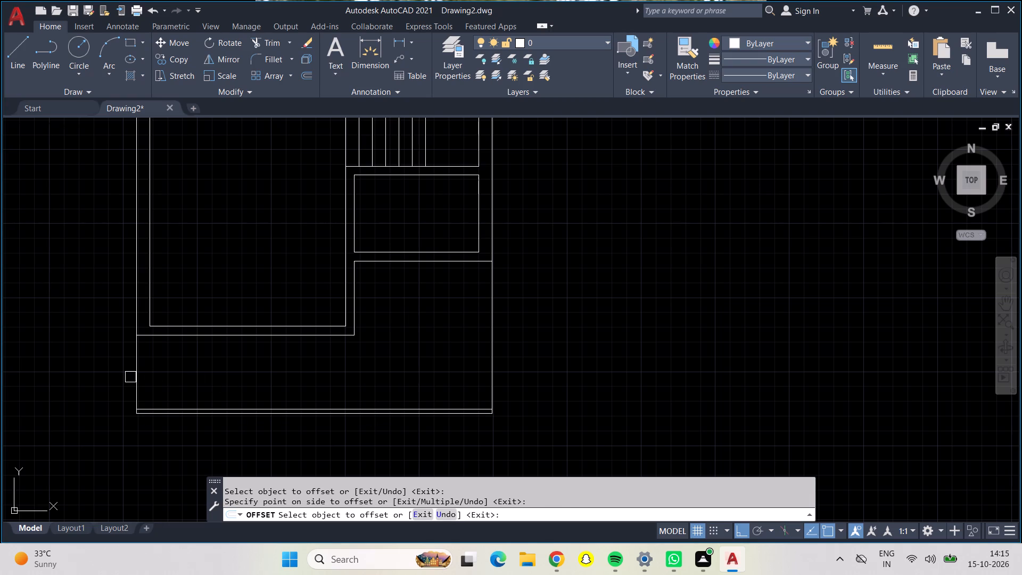
pyautogui.click(135, 379)
pyautogui.click(162, 387)
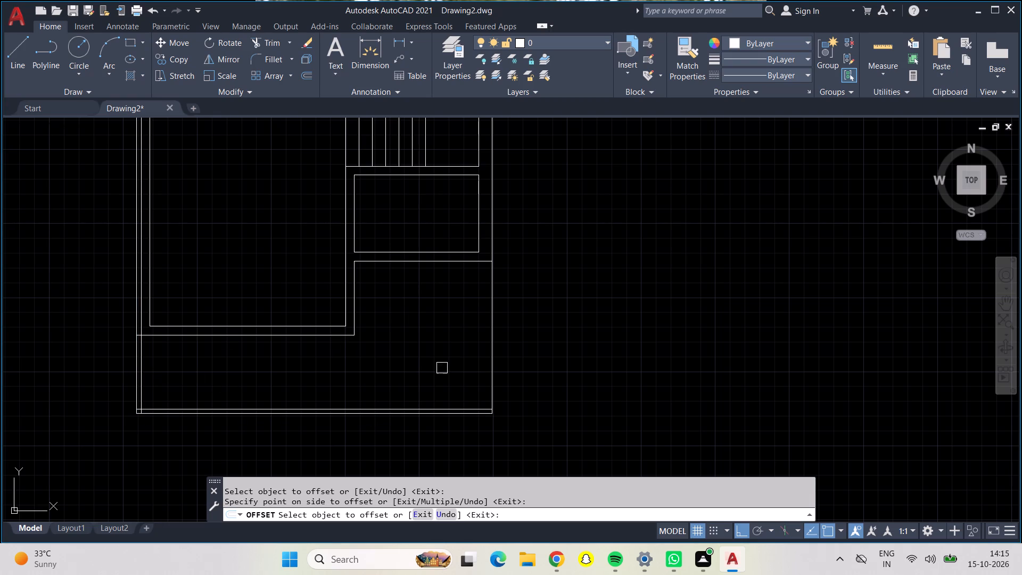
pyautogui.click(489, 385)
pyautogui.click(450, 375)
pyautogui.press('Escape')
# Trim the left and right 3" offset lines above the L-shaped area's upper boundary.
pyautogui.click(267, 39)
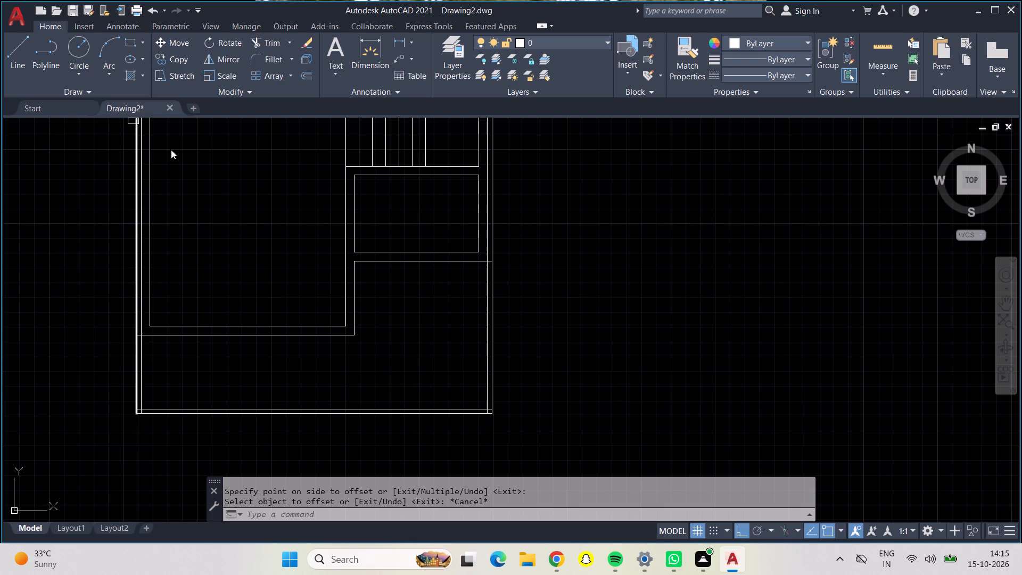
pyautogui.click(143, 274)
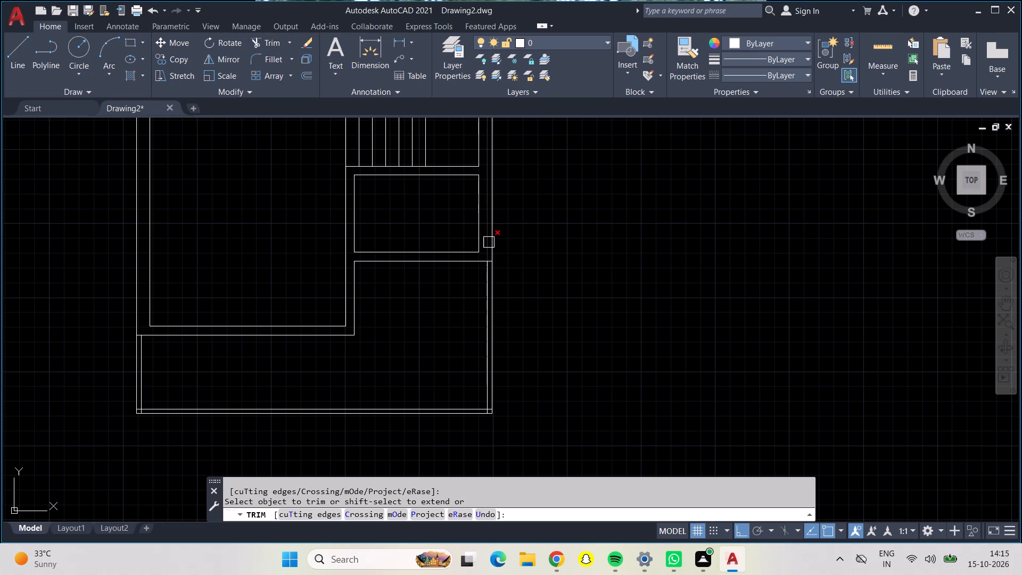
pyautogui.click(489, 241)
pyautogui.press('Escape')
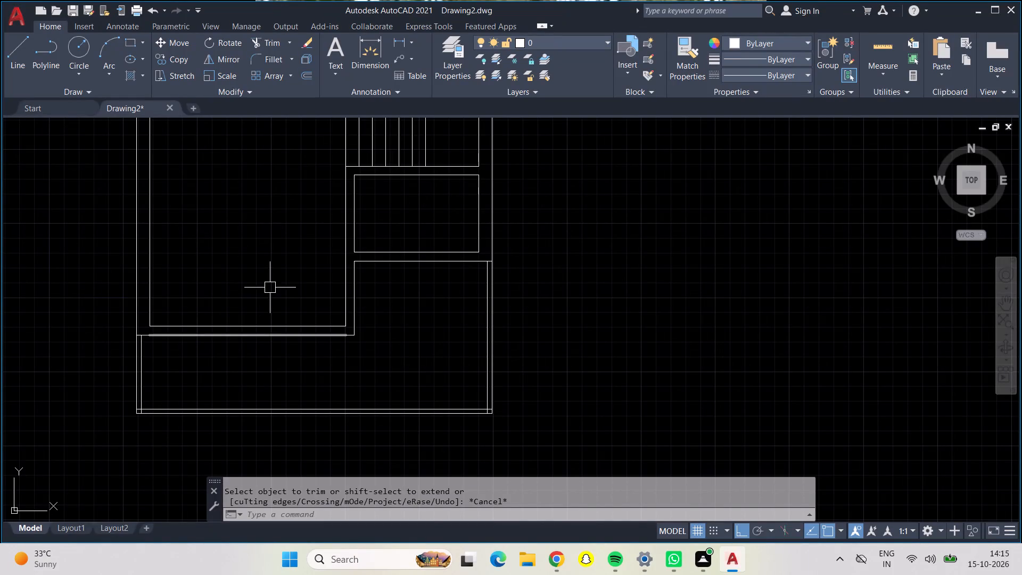
# Draw an upright rectangle 9" wide and 4' high with lines in the empty space to the right of the plan.
pyautogui.moveTo(270, 285); pyautogui.dragTo(288, 502, button='middle')
pyautogui.scroll(-2, 284, 451)
pyautogui.moveTo(270, 404); pyautogui.dragTo(270, 403, button='middle')
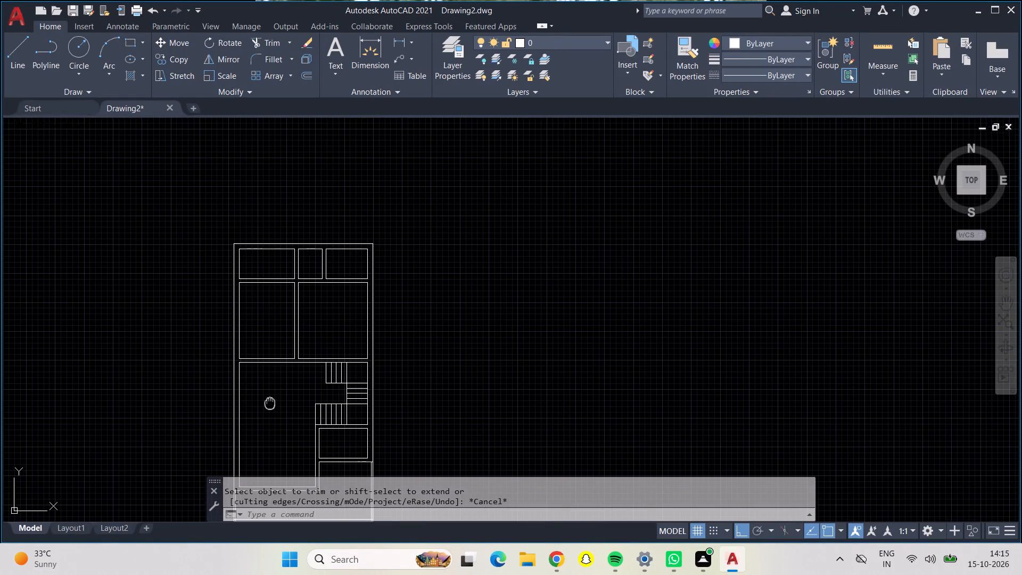
pyautogui.moveTo(270, 403); pyautogui.dragTo(263, 356, button='middle')
pyautogui.moveTo(272, 376); pyautogui.dragTo(269, 352, button='middle')
pyautogui.scroll(1, 269, 352)
pyautogui.press('Escape')
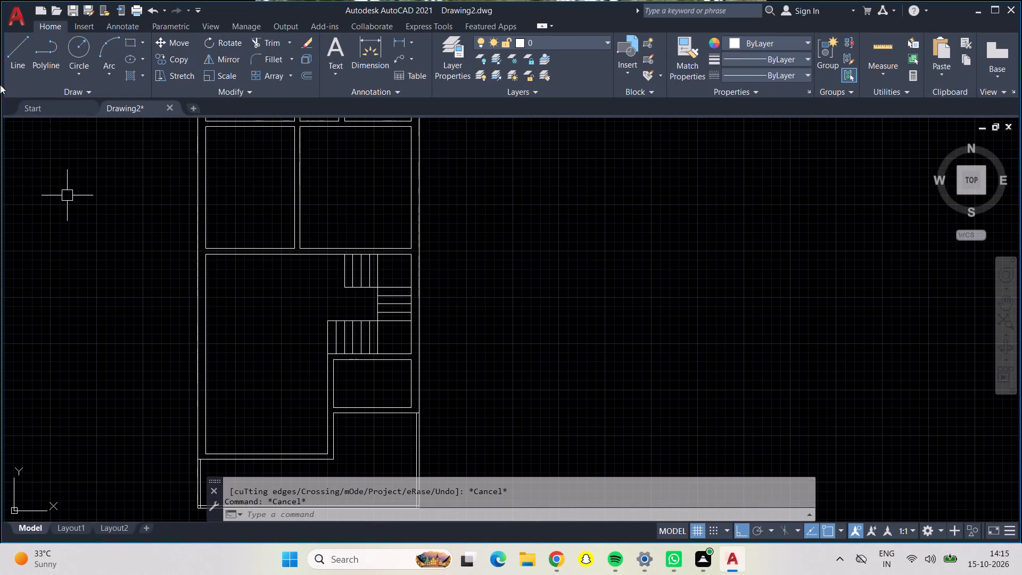
pyautogui.click(28, 39)
pyautogui.click(565, 210)
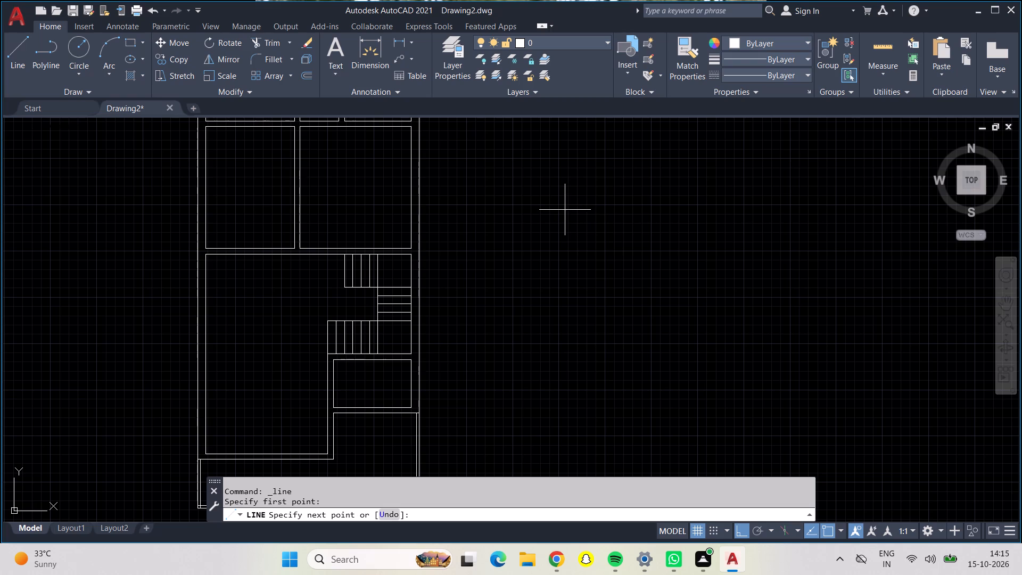
pyautogui.press('3')
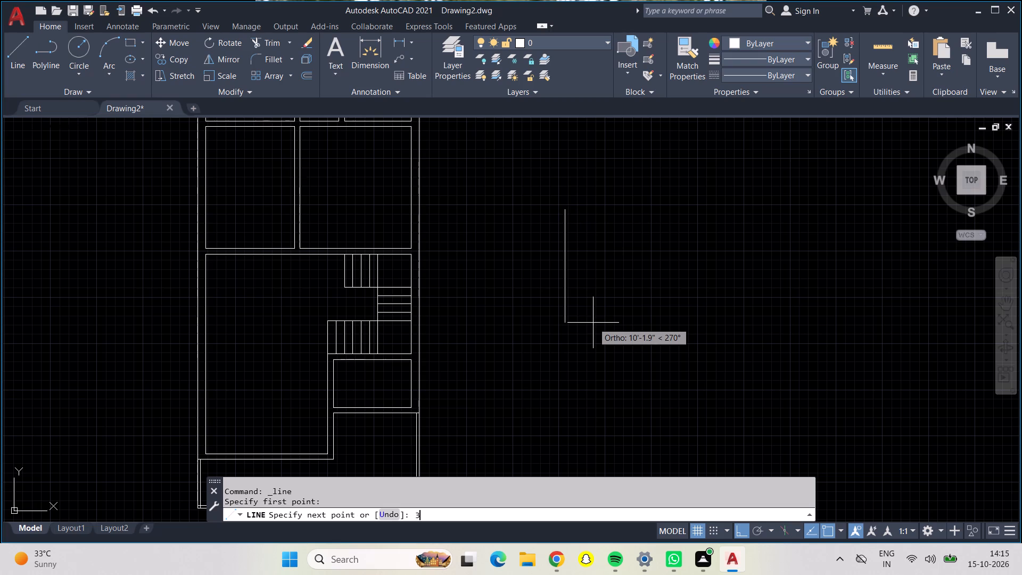
pyautogui.press('BackSpace')
pyautogui.write("4'")
pyautogui.press('Return')
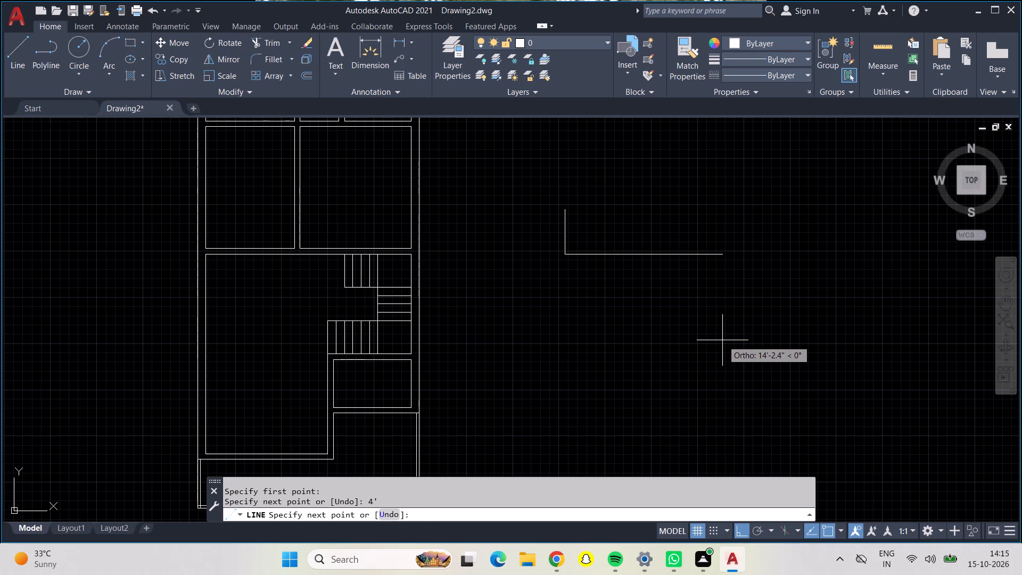
pyautogui.write('9"')
pyautogui.press('Return')
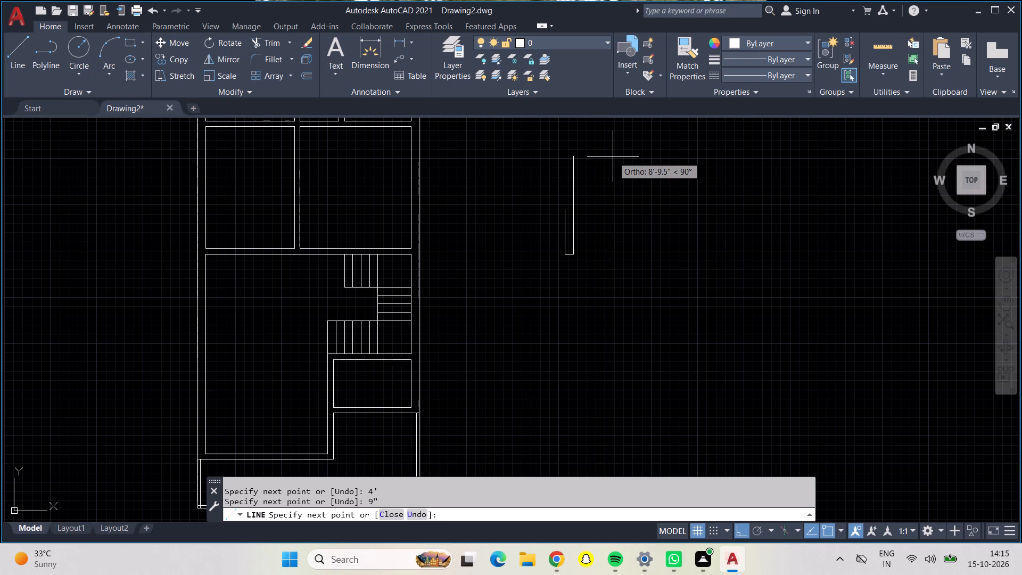
pyautogui.write("4'")
pyautogui.press('Return')
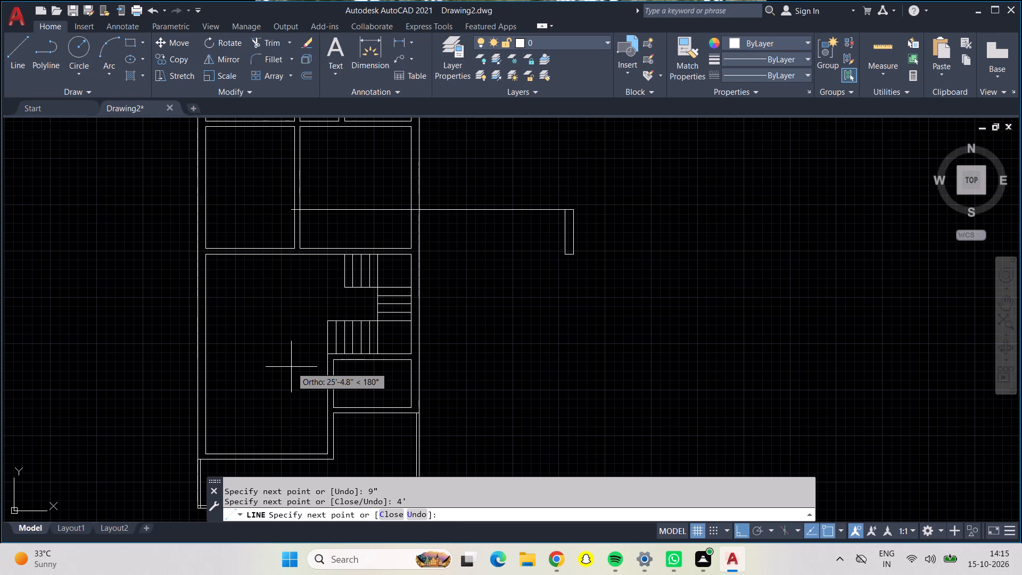
pyautogui.write('9"')
pyautogui.press('Return')
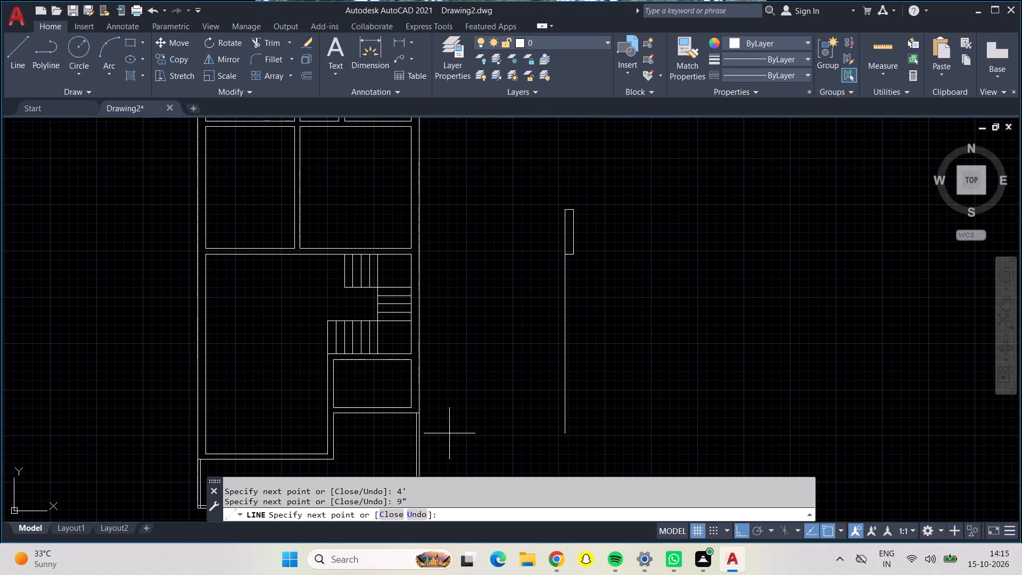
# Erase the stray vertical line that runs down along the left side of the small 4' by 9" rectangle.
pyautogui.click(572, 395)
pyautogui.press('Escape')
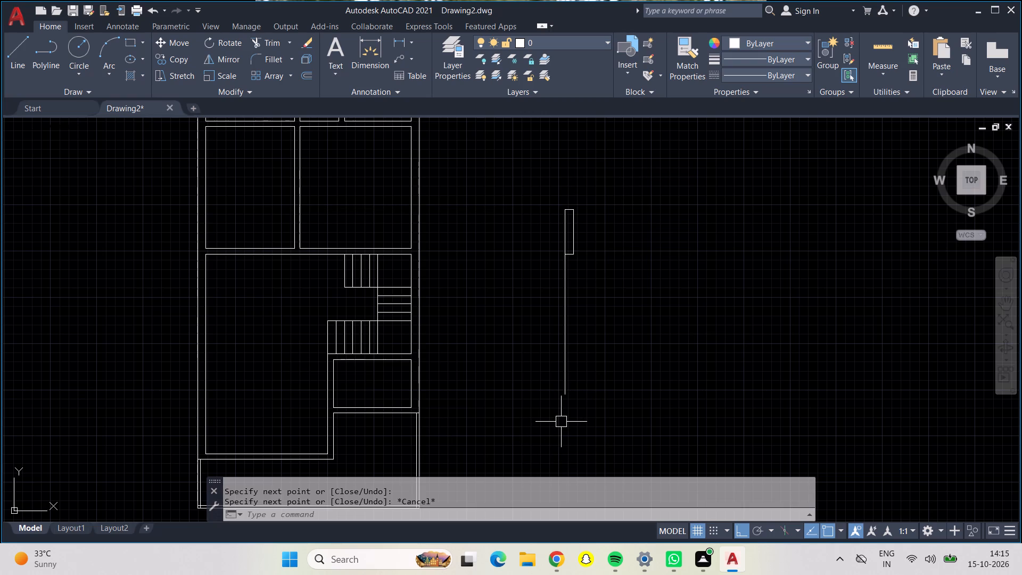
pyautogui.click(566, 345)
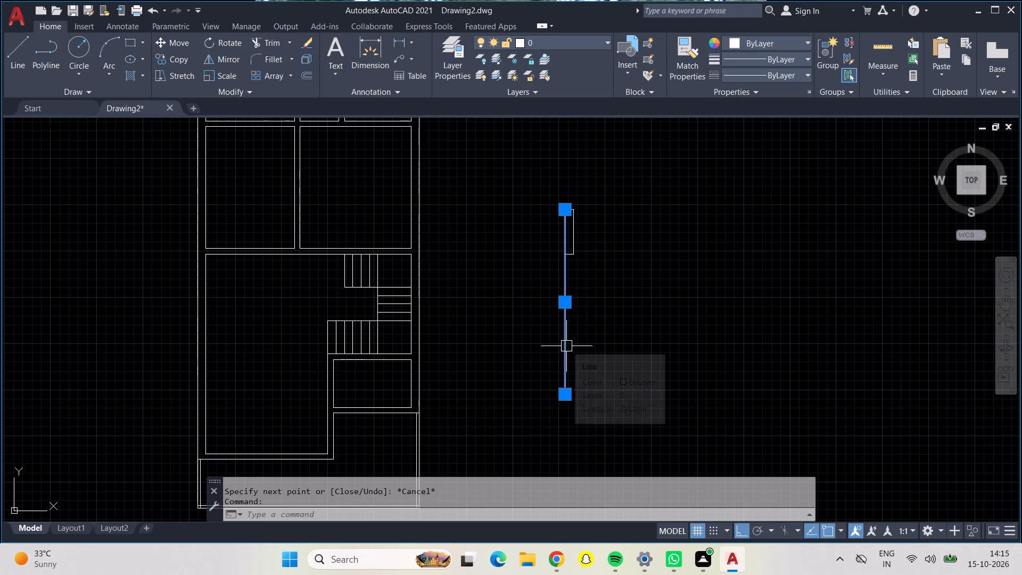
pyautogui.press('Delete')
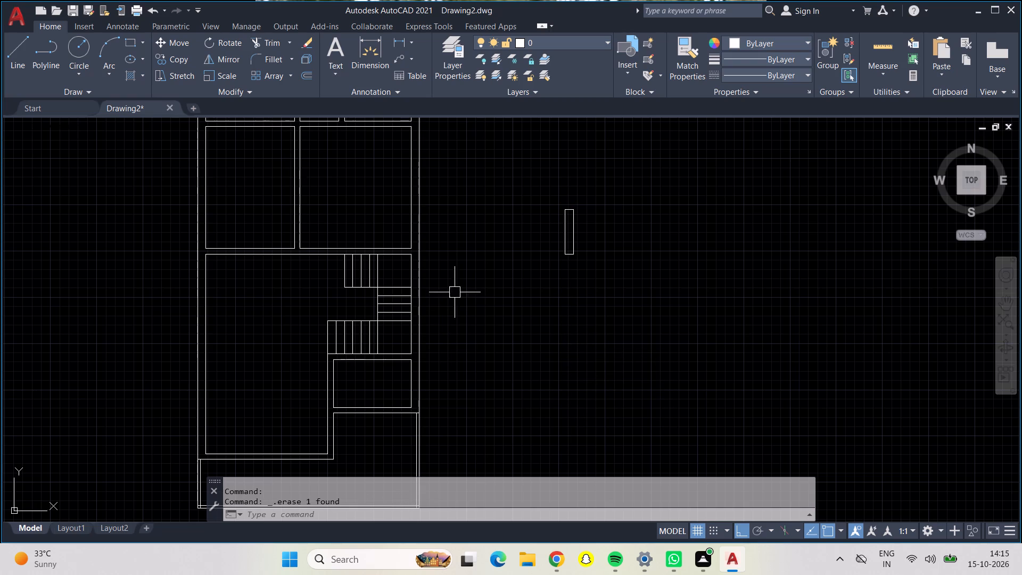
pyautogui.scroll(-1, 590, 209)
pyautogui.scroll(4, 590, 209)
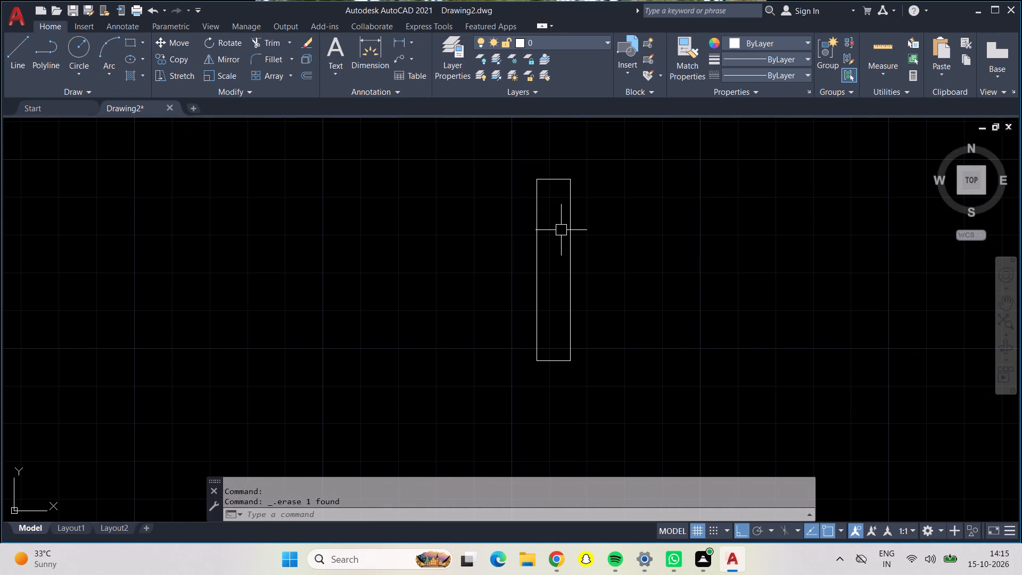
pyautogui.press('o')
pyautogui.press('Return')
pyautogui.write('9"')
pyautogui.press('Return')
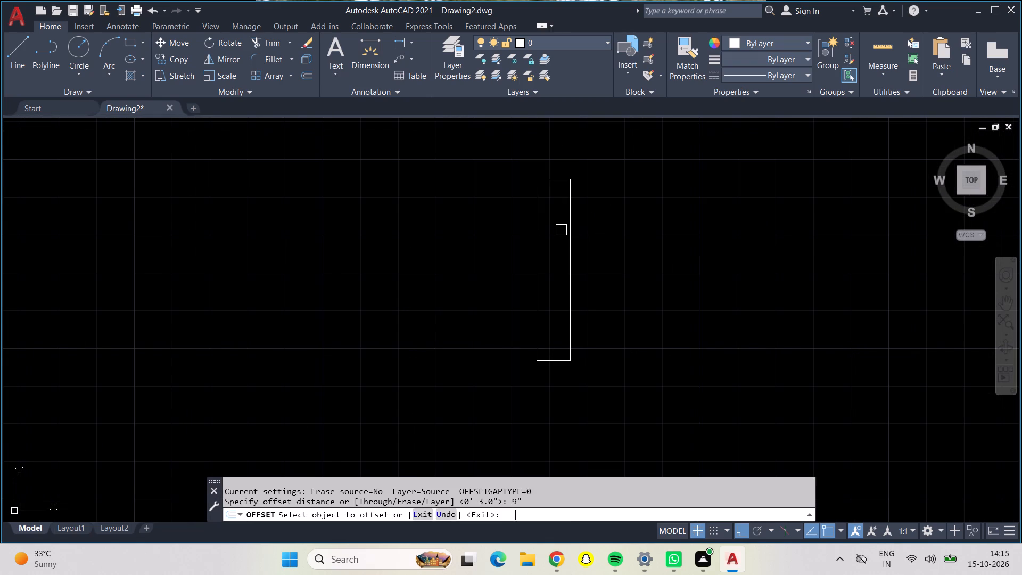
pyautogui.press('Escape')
# Offset both long sides of the small upright rectangle 3" inward to form a window symbol.
pyautogui.press('o')
pyautogui.press('Return')
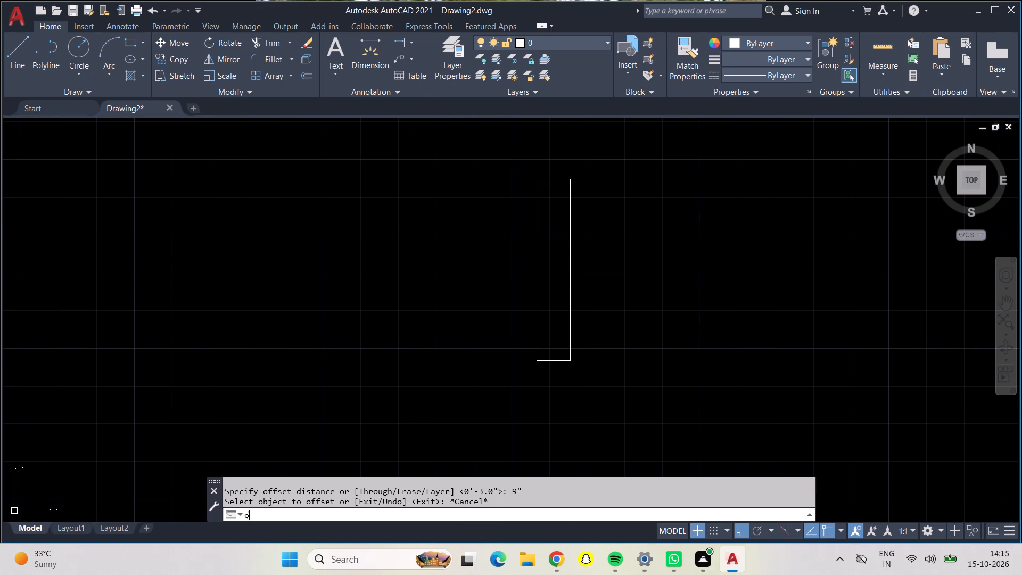
pyautogui.write('3"')
pyautogui.press('Return')
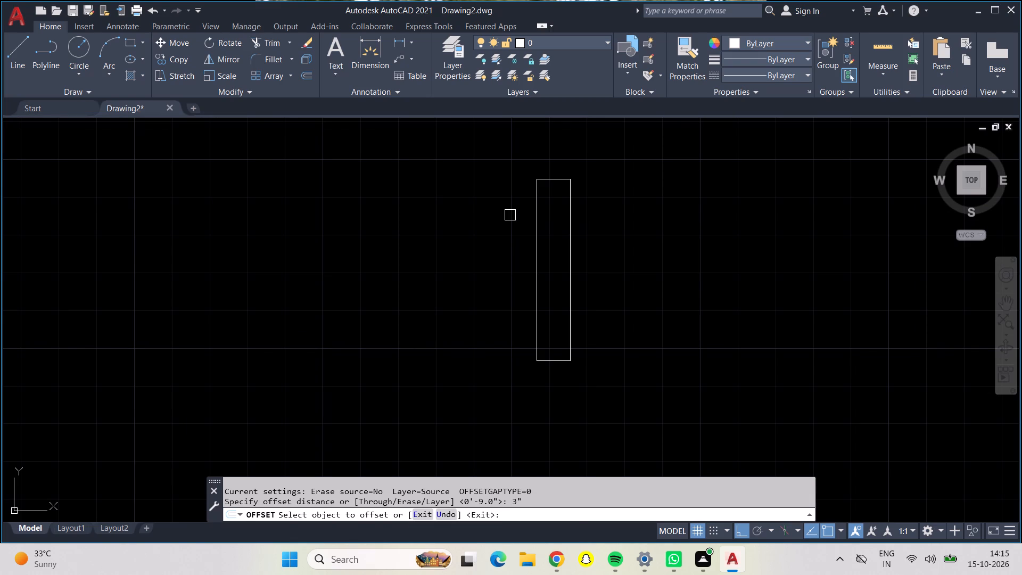
pyautogui.click(534, 231)
pyautogui.click(573, 242)
pyautogui.click(573, 242)
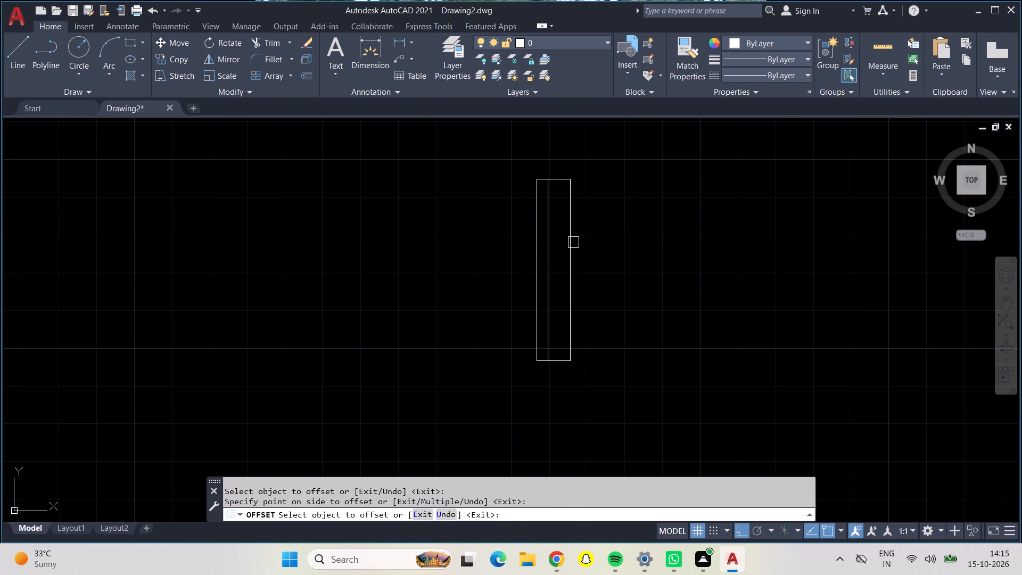
pyautogui.click(568, 242)
pyautogui.click(550, 237)
pyautogui.press('Escape')
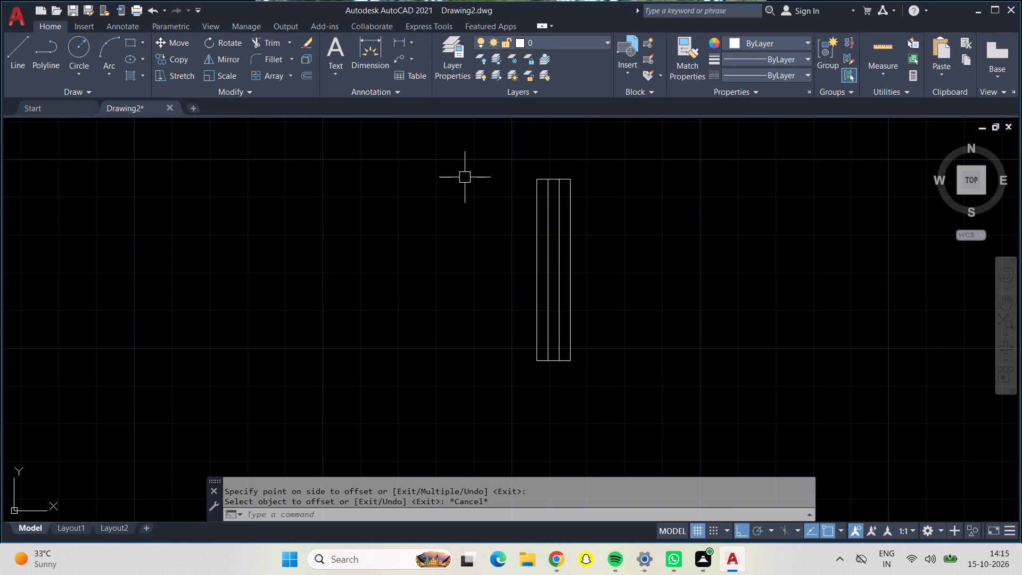
# Copy the complete window symbol into the plan's right outer wall beside the large room above the staircase.
pyautogui.moveTo(476, 158); pyautogui.dragTo(503, 143)
pyautogui.click(681, 390)
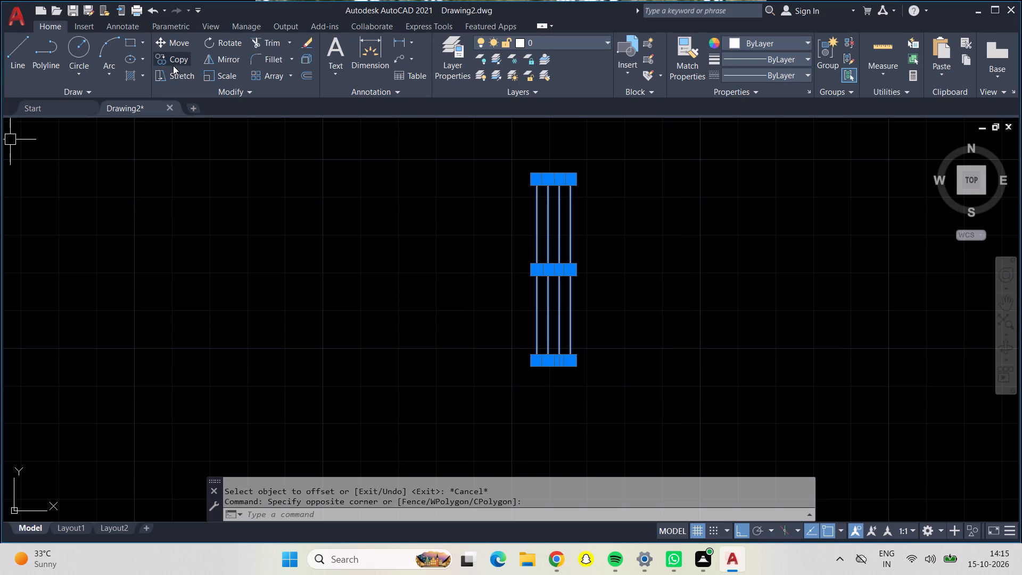
pyautogui.click(171, 59)
pyautogui.moveTo(548, 293); pyautogui.dragTo(539, 294)
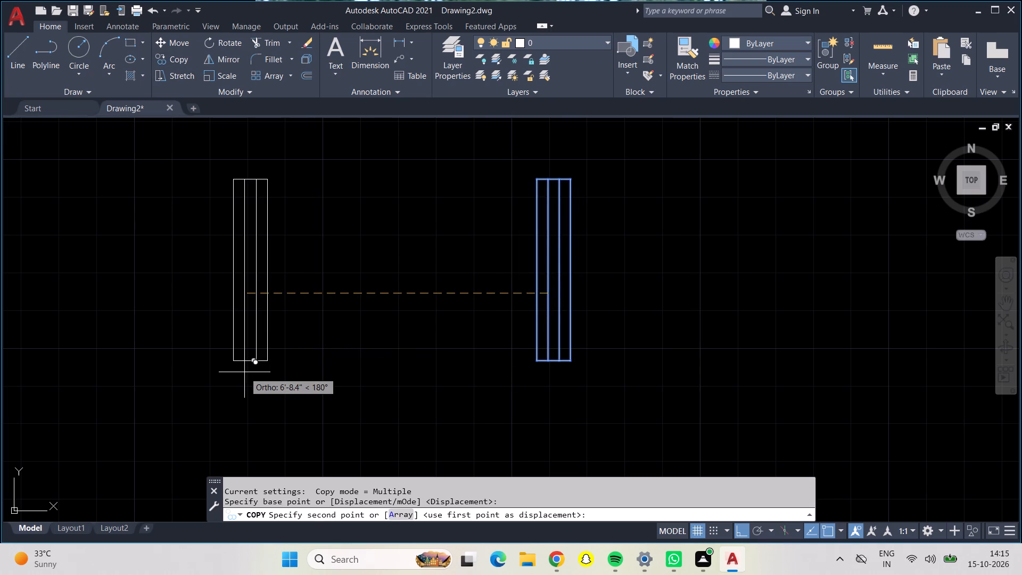
pyautogui.press('F8')
pyautogui.scroll(-2, 245, 372)
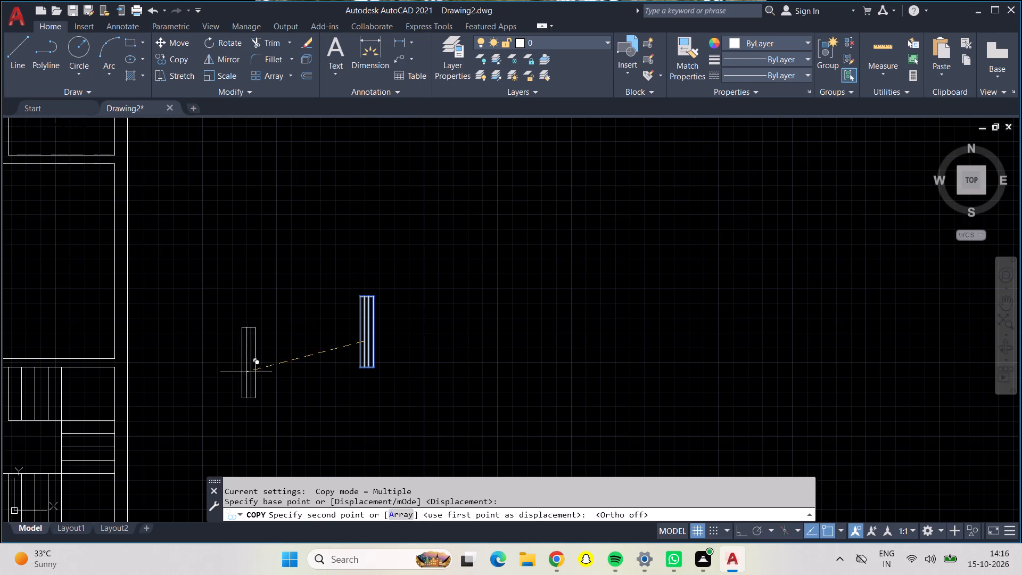
pyautogui.moveTo(156, 258); pyautogui.dragTo(320, 325, button='middle')
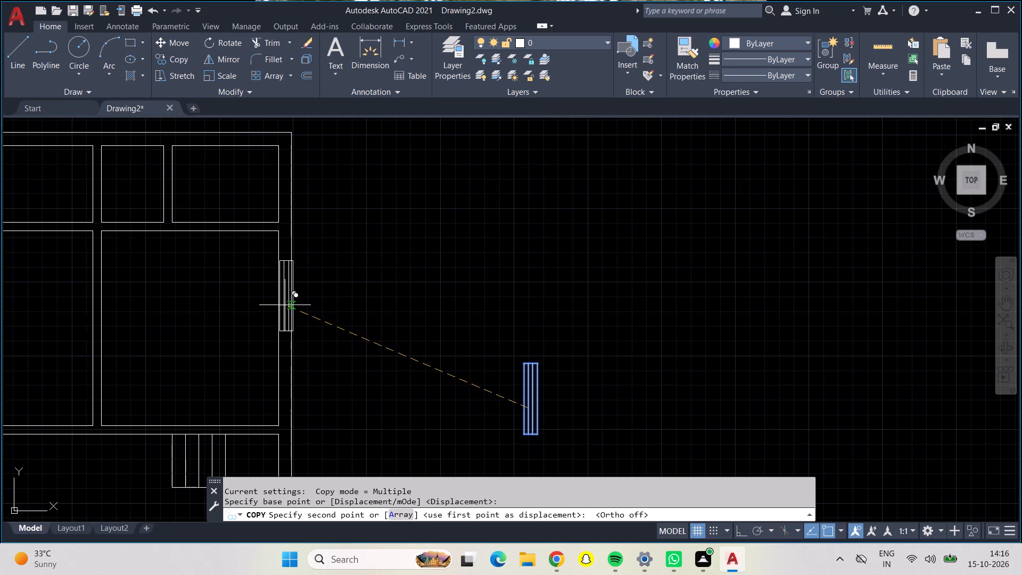
pyautogui.scroll(1, 284, 305)
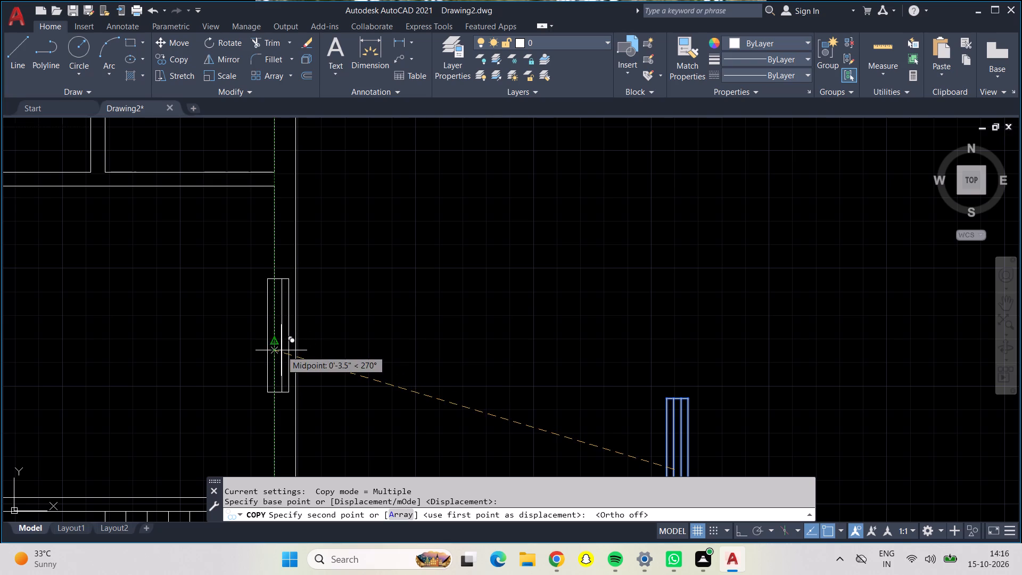
pyautogui.scroll(3, 281, 350)
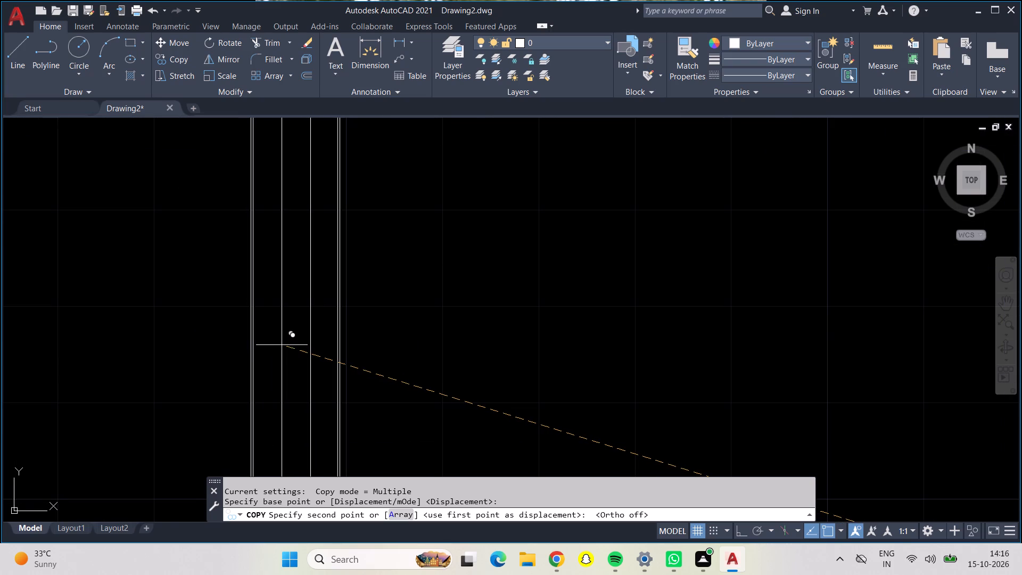
pyautogui.click(278, 343)
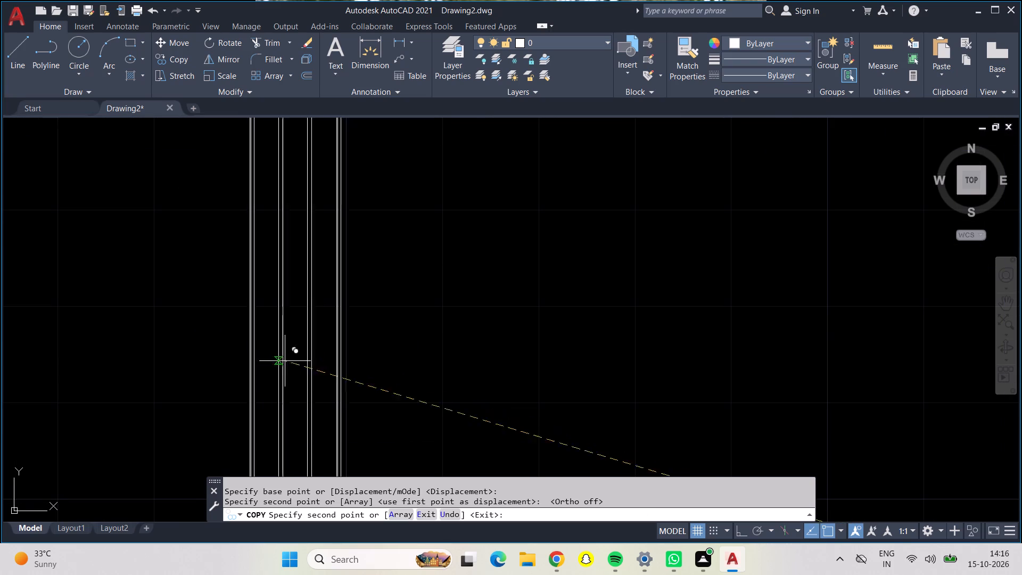
# Place another copy of the window symbol in the right outer wall beside the staircase's middle flight.
pyautogui.scroll(-2, 333, 379)
pyautogui.scroll(-2, 421, 409)
pyautogui.moveTo(421, 409); pyautogui.dragTo(418, 385, button='middle')
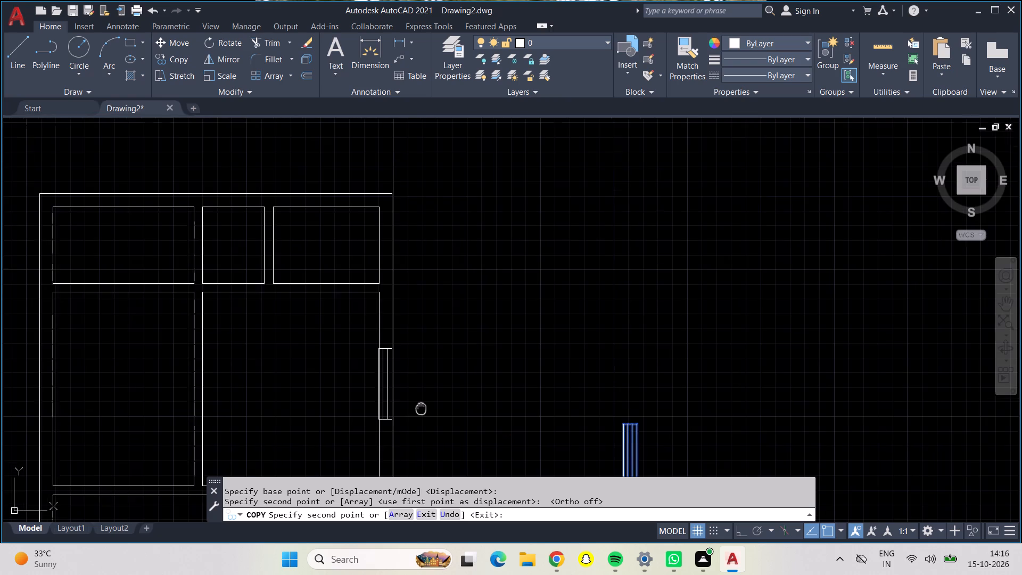
pyautogui.moveTo(418, 385); pyautogui.dragTo(396, 227, button='middle')
pyautogui.scroll(1, 422, 382)
pyautogui.moveTo(422, 382); pyautogui.dragTo(405, 291, button='middle')
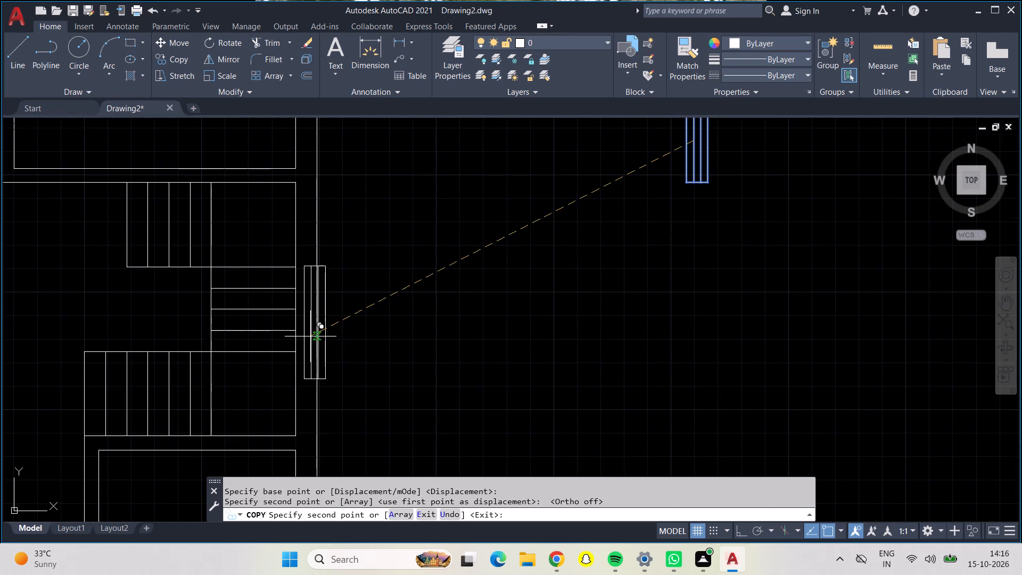
pyautogui.scroll(1, 298, 327)
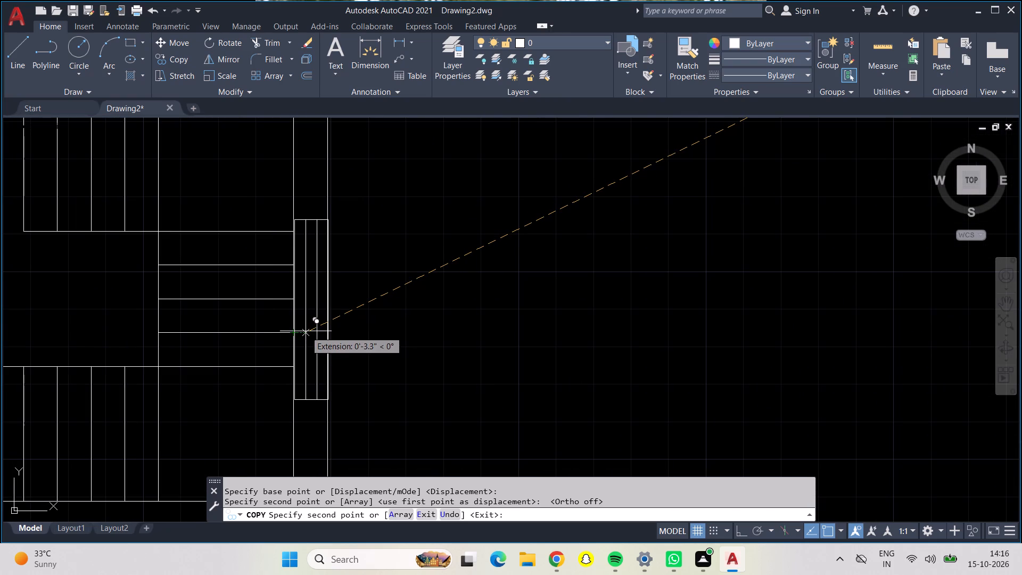
pyautogui.click(306, 326)
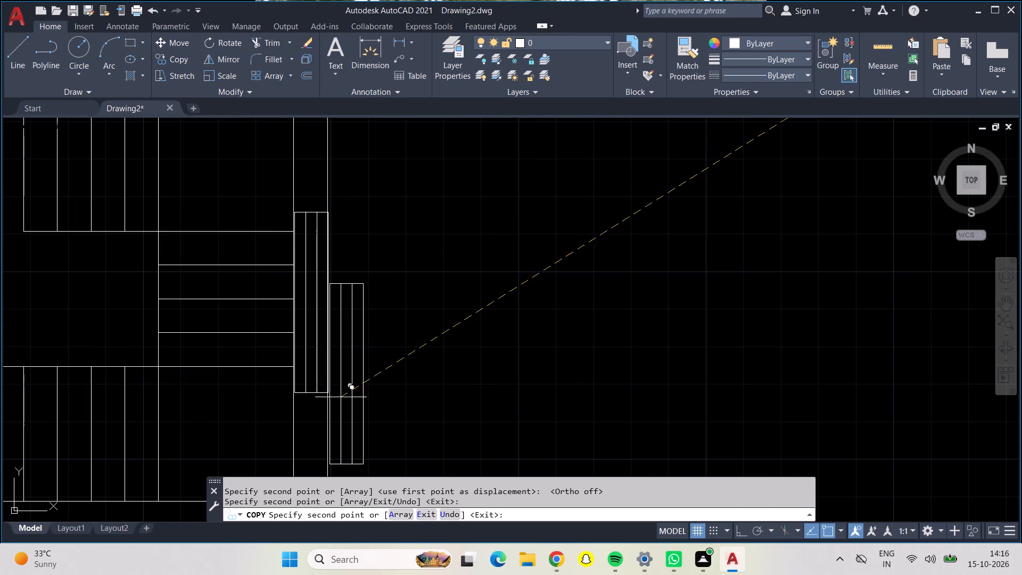
# Place three window copies in the left outer wall: two along the large staircase room and one along the room above it.
pyautogui.scroll(-2, 349, 395)
pyautogui.scroll(-1, 392, 408)
pyautogui.moveTo(205, 378); pyautogui.dragTo(339, 363, button='middle')
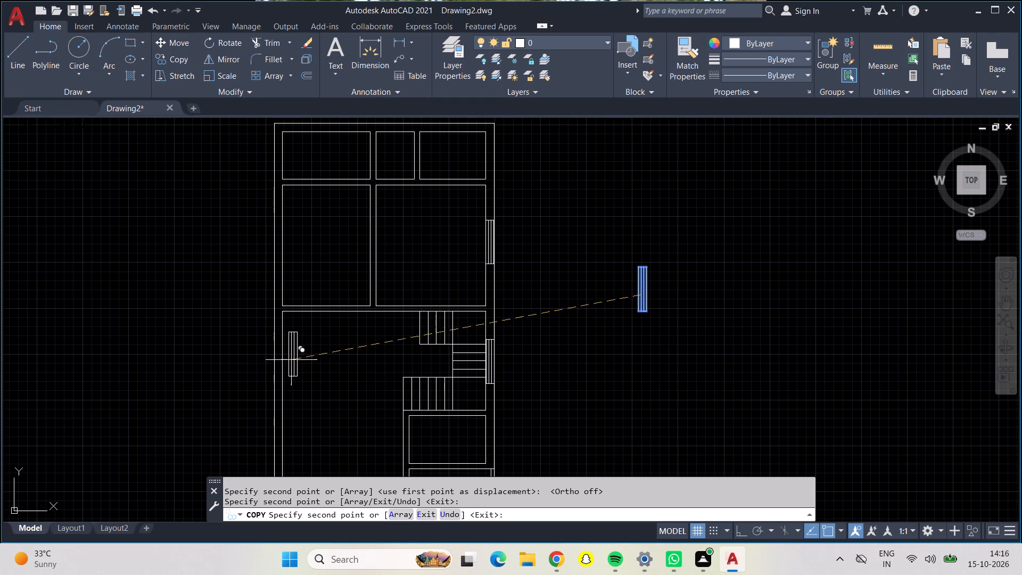
pyautogui.moveTo(303, 385); pyautogui.dragTo(320, 325, button='middle')
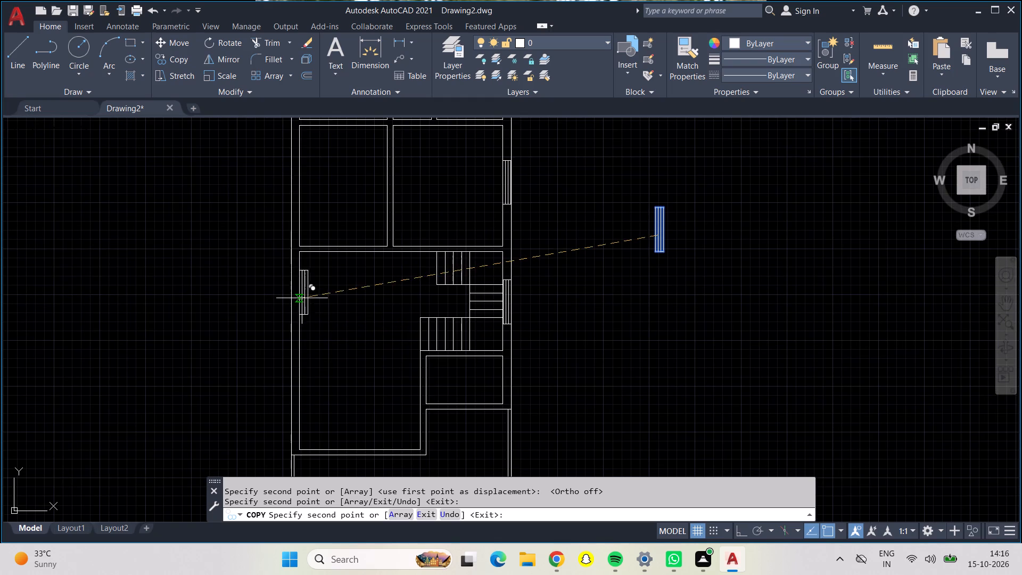
pyautogui.scroll(3, 293, 301)
pyautogui.click(295, 313)
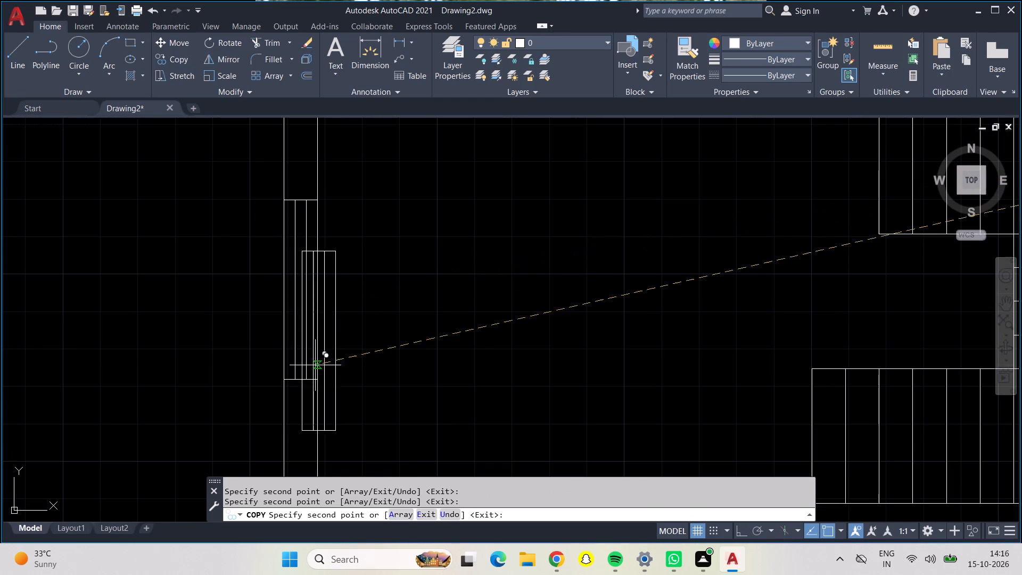
pyautogui.scroll(-1, 339, 380)
pyautogui.moveTo(341, 381); pyautogui.dragTo(328, 178, button='middle')
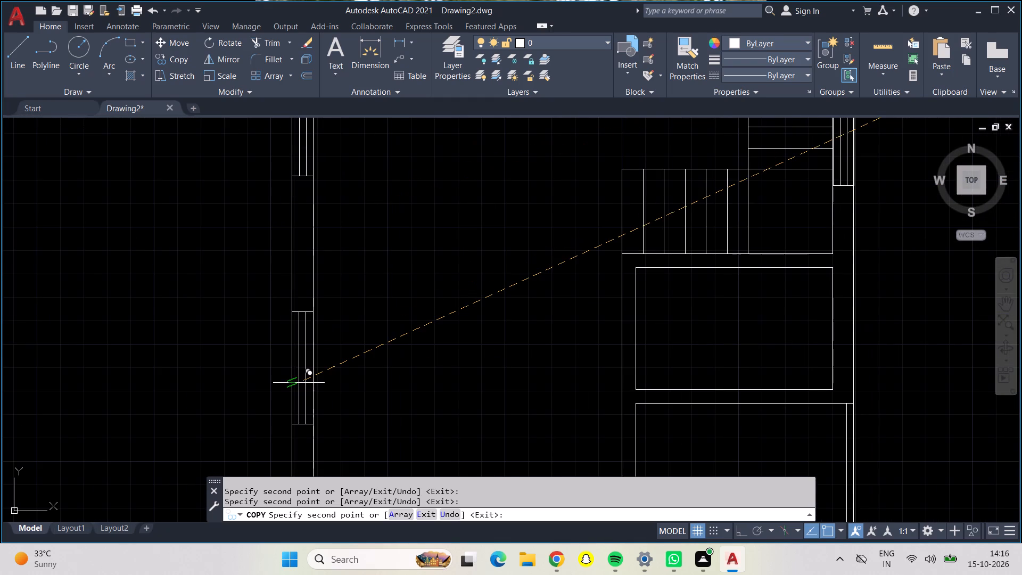
pyautogui.click(299, 383)
pyautogui.scroll(-2, 378, 391)
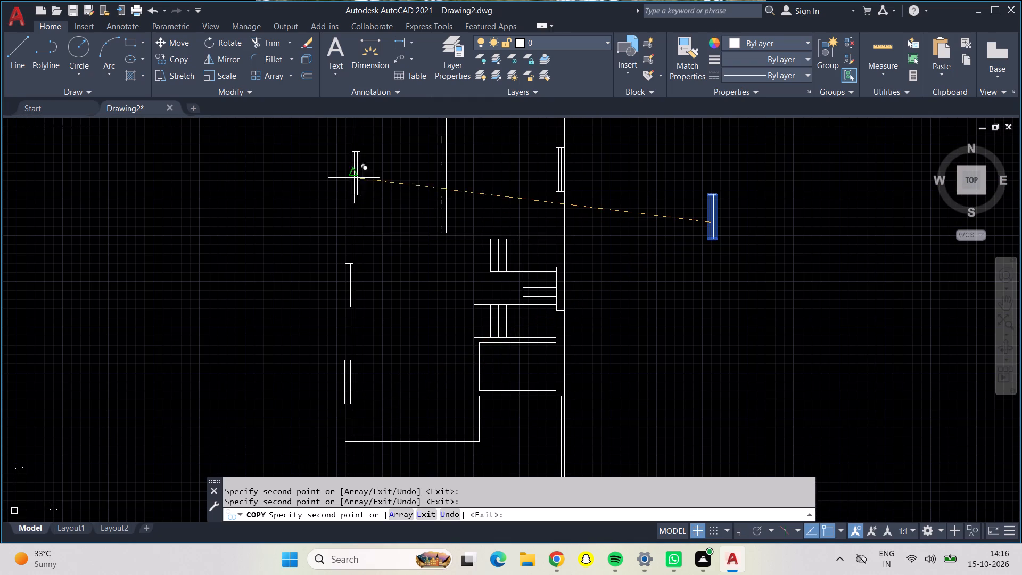
pyautogui.scroll(3, 348, 171)
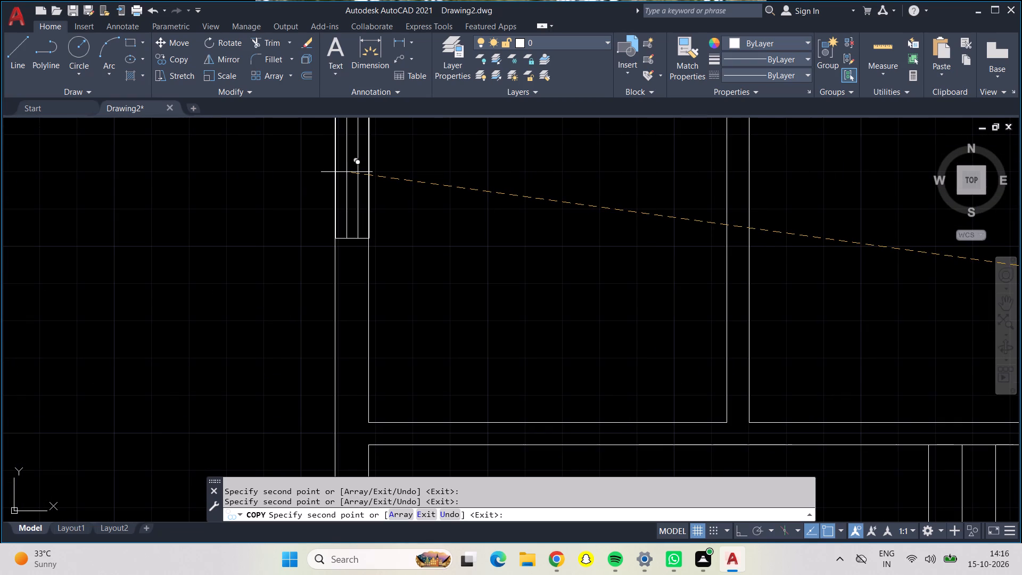
pyautogui.click(347, 172)
# Check the front area, small room and upper rooms for further window positions, and end the copying.
pyautogui.scroll(-1, 389, 258)
pyautogui.scroll(-1, 442, 288)
pyautogui.moveTo(443, 289); pyautogui.dragTo(398, 265, button='middle')
pyautogui.scroll(-1, 443, 289)
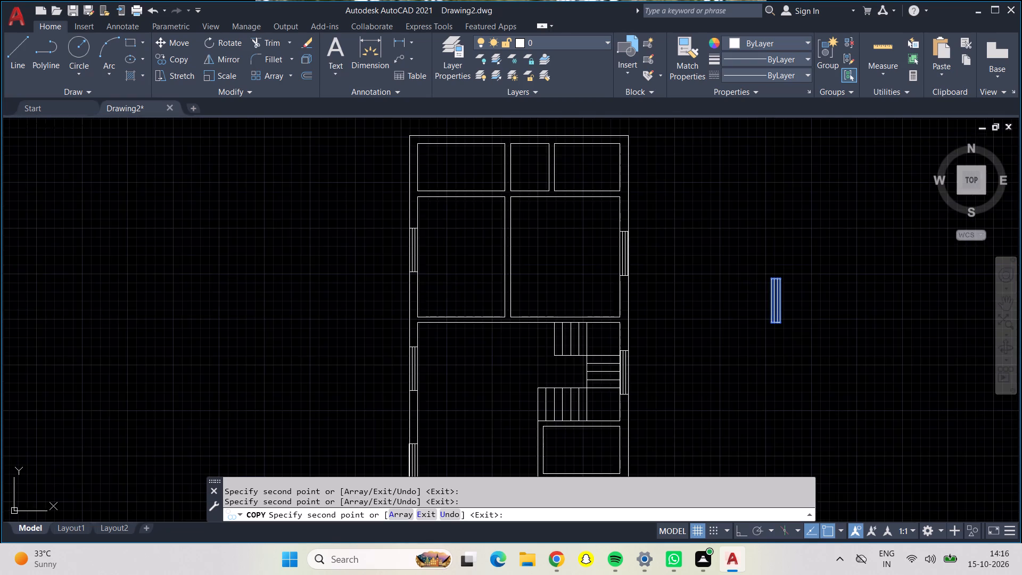
pyautogui.moveTo(398, 265); pyautogui.dragTo(376, 241, button='middle')
pyautogui.moveTo(457, 416); pyautogui.dragTo(362, 258, button='middle')
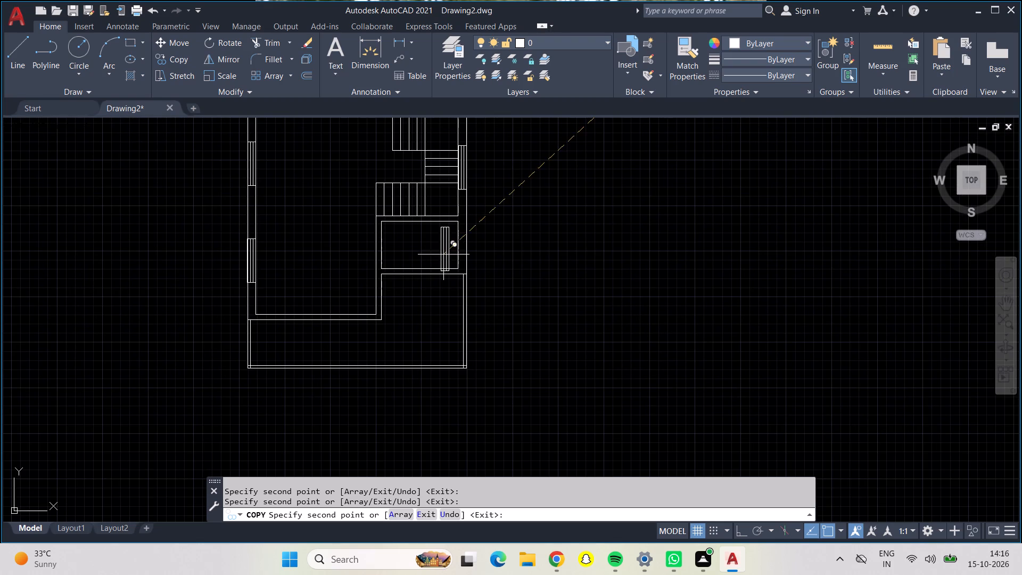
pyautogui.scroll(2, 461, 245)
pyautogui.moveTo(388, 270); pyautogui.dragTo(392, 308, button='middle')
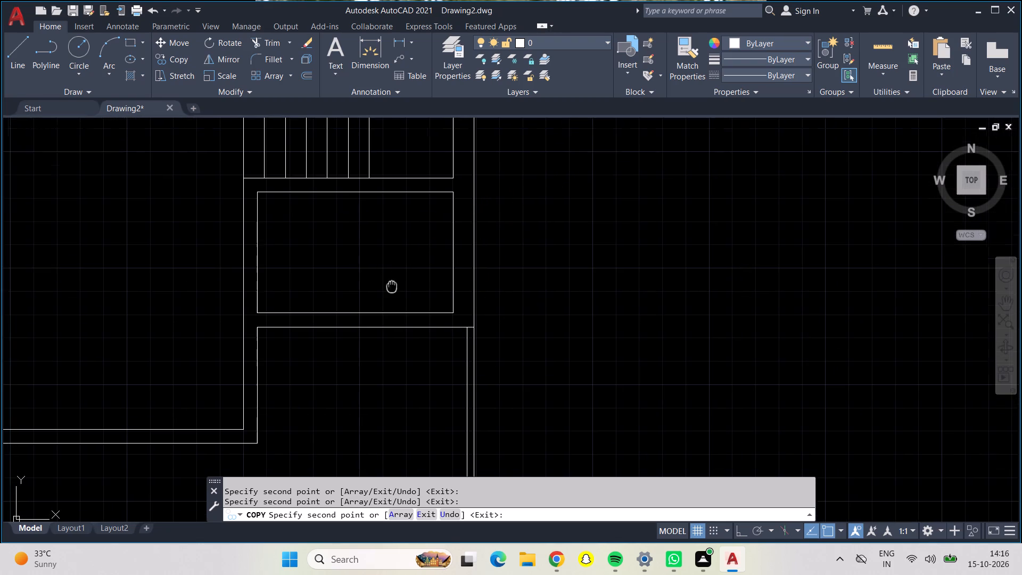
pyautogui.moveTo(392, 308); pyautogui.dragTo(390, 493, button='middle')
pyautogui.scroll(-1, 383, 454)
pyautogui.scroll(-2, 384, 370)
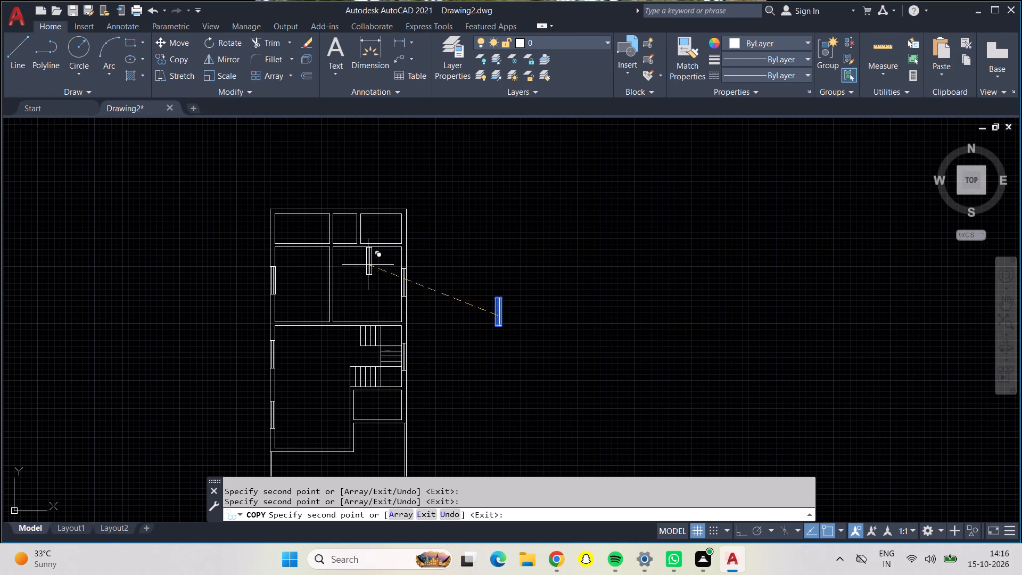
pyautogui.scroll(2, 368, 262)
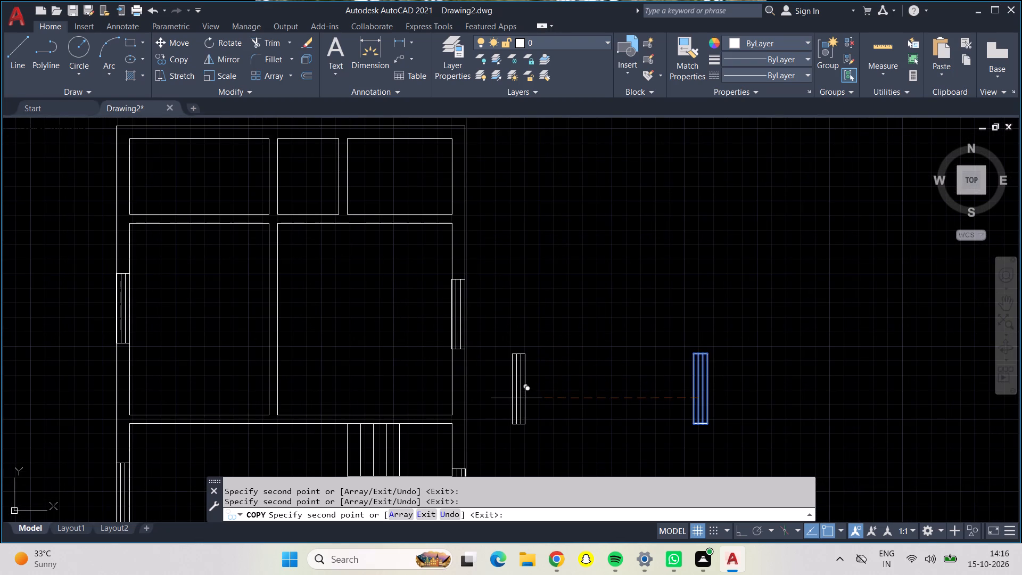
pyautogui.scroll(2, 273, 295)
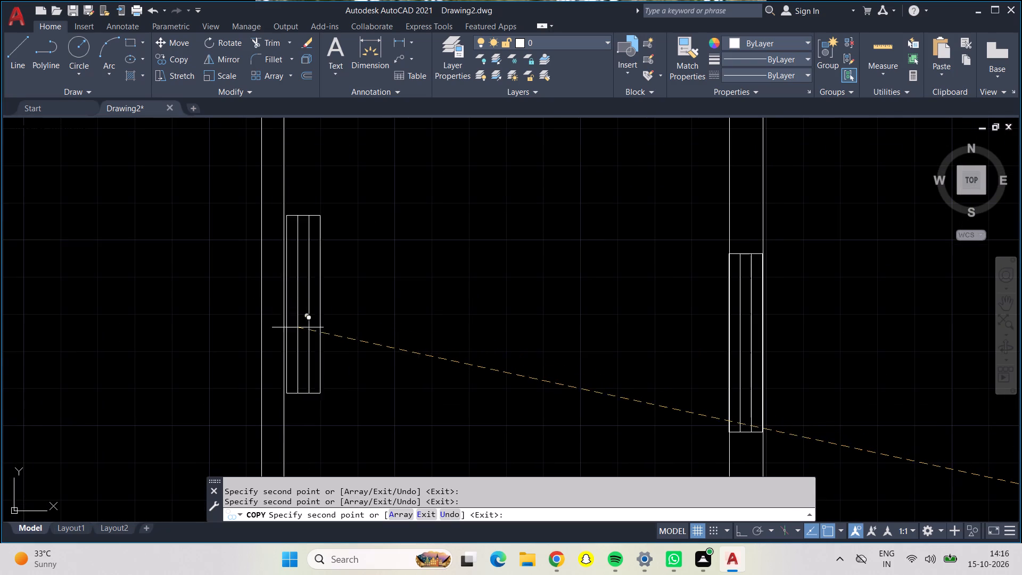
pyautogui.scroll(-1, 392, 356)
pyautogui.moveTo(392, 356); pyautogui.dragTo(341, 223, button='middle')
pyautogui.scroll(-2, 342, 225)
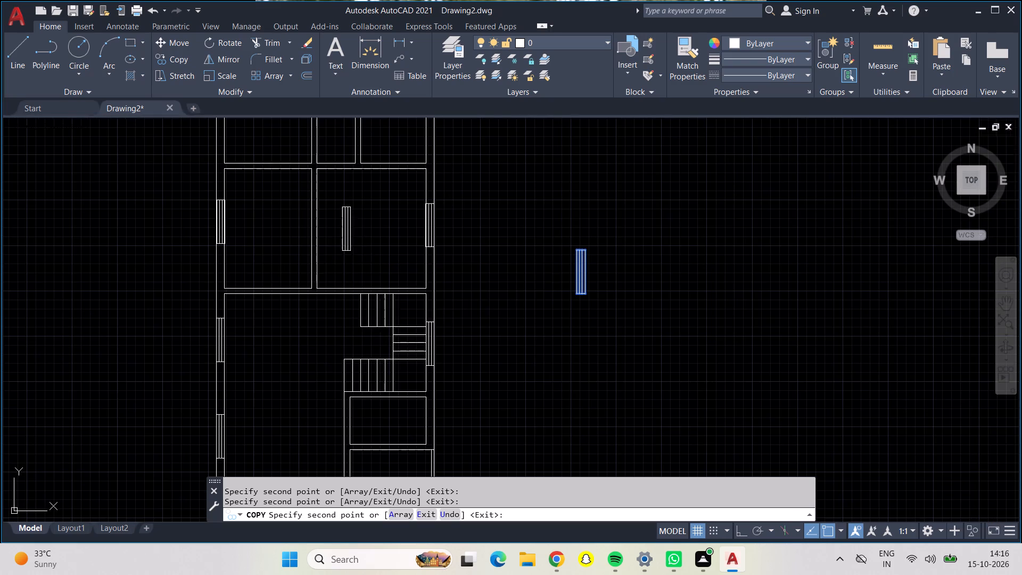
pyautogui.moveTo(279, 384); pyautogui.dragTo(256, 297, button='middle')
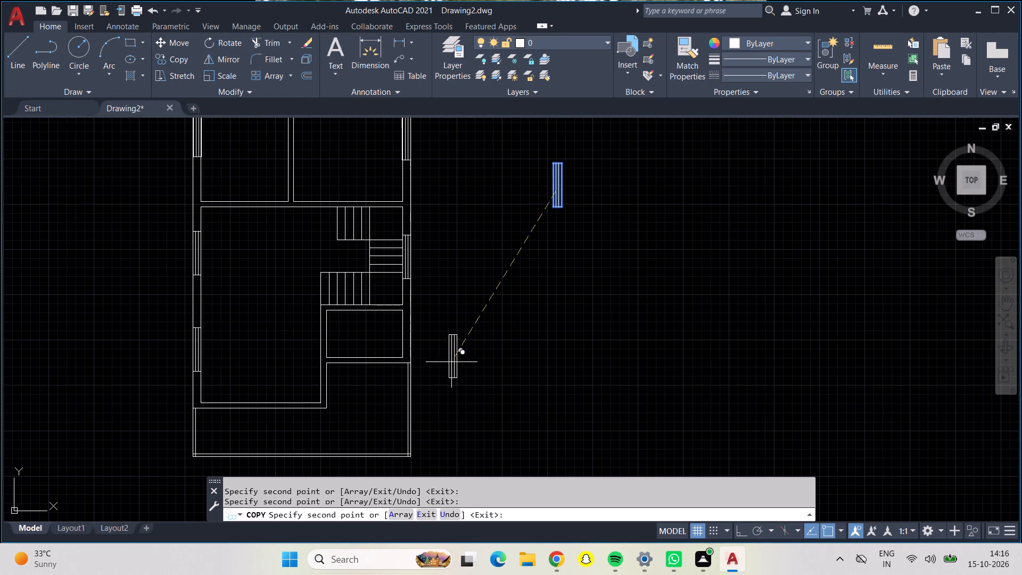
pyautogui.press('Escape')
# Rotate the spare window symbol beside the plan to horizontal about its lower-left corner, with Ortho on.
pyautogui.moveTo(518, 139); pyautogui.dragTo(525, 138)
pyautogui.click(690, 260)
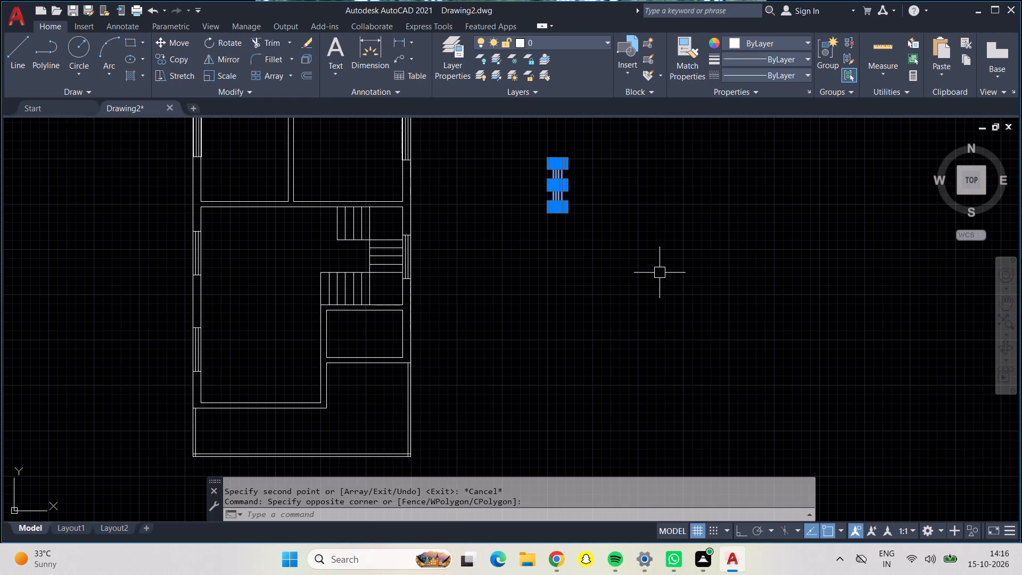
pyautogui.press('F8')
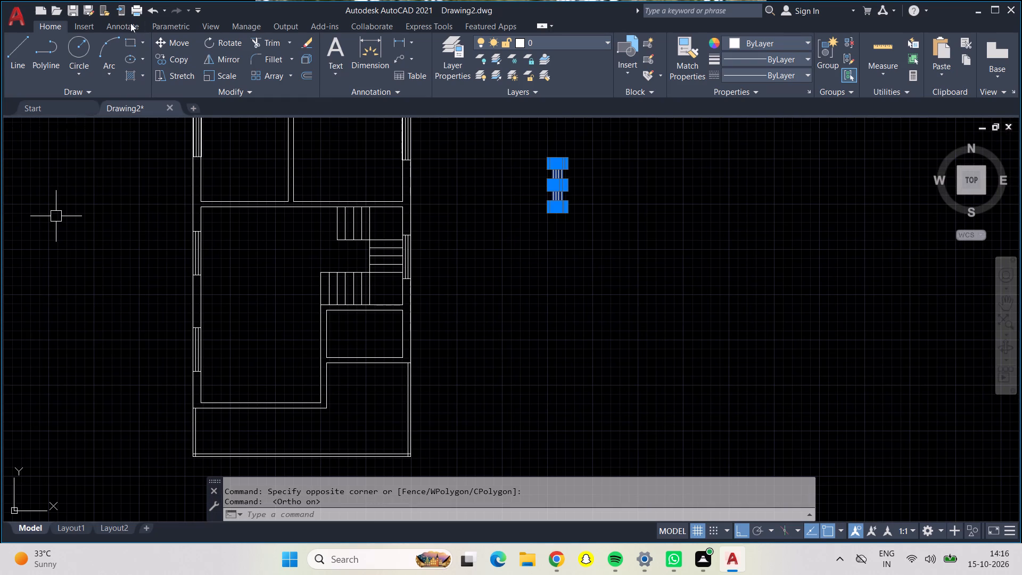
pyautogui.click(227, 36)
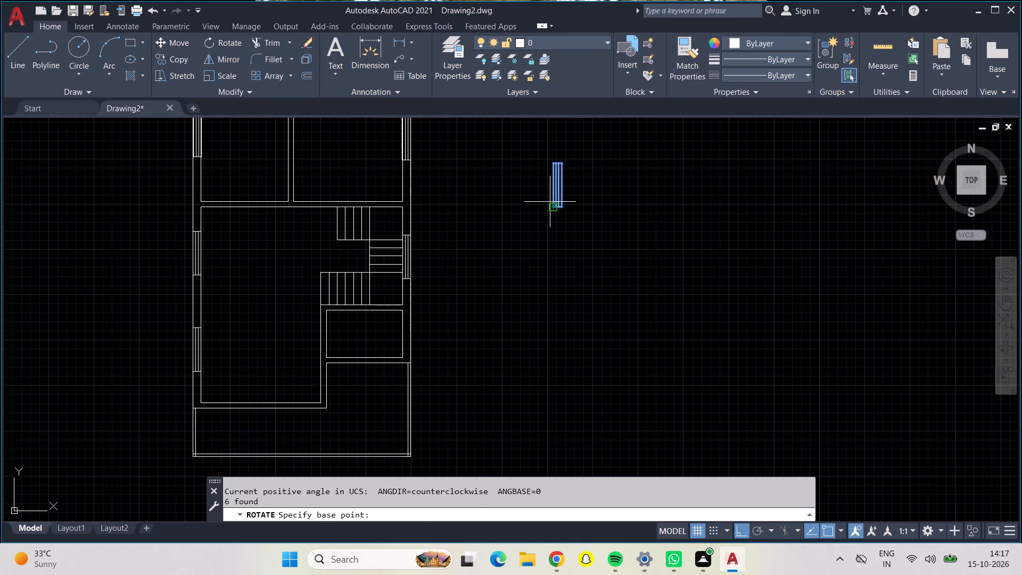
pyautogui.click(550, 202)
pyautogui.click(468, 327)
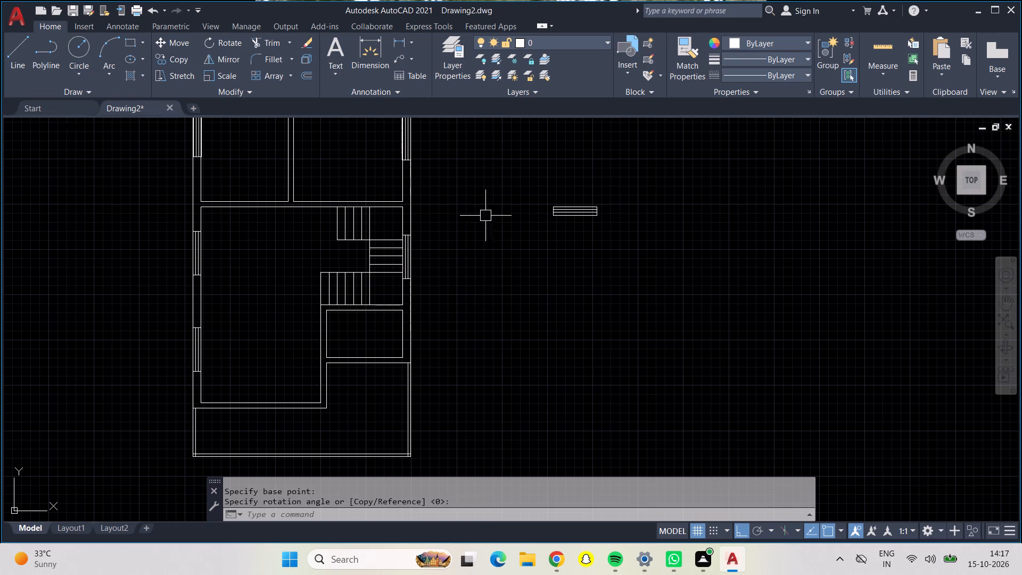
# Move the horizontal window symbol by its upper midpoint onto the inner line of the large staircase room's bottom wall.
pyautogui.moveTo(497, 176); pyautogui.dragTo(644, 183)
pyautogui.click(659, 245)
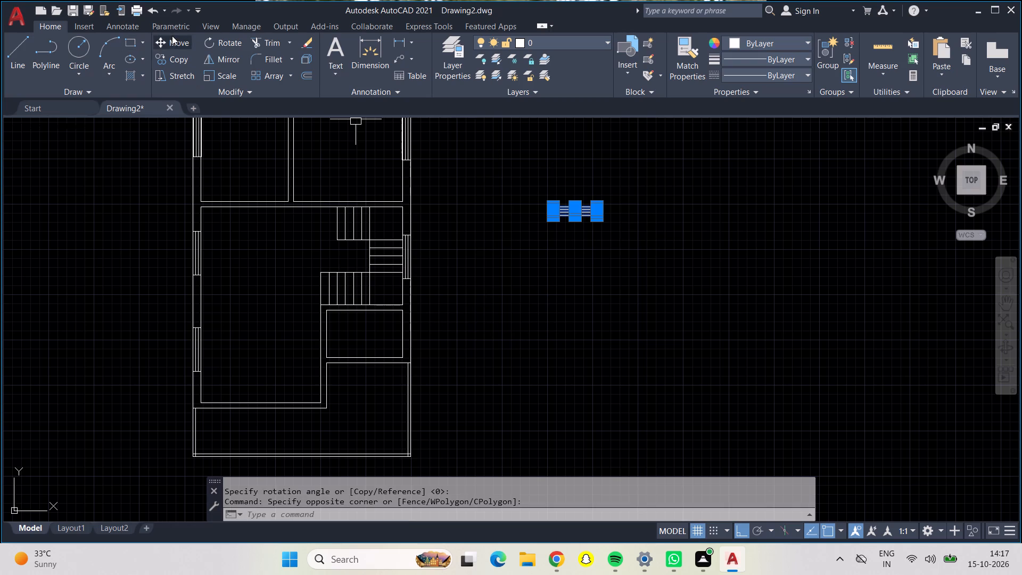
pyautogui.click(171, 36)
pyautogui.click(573, 209)
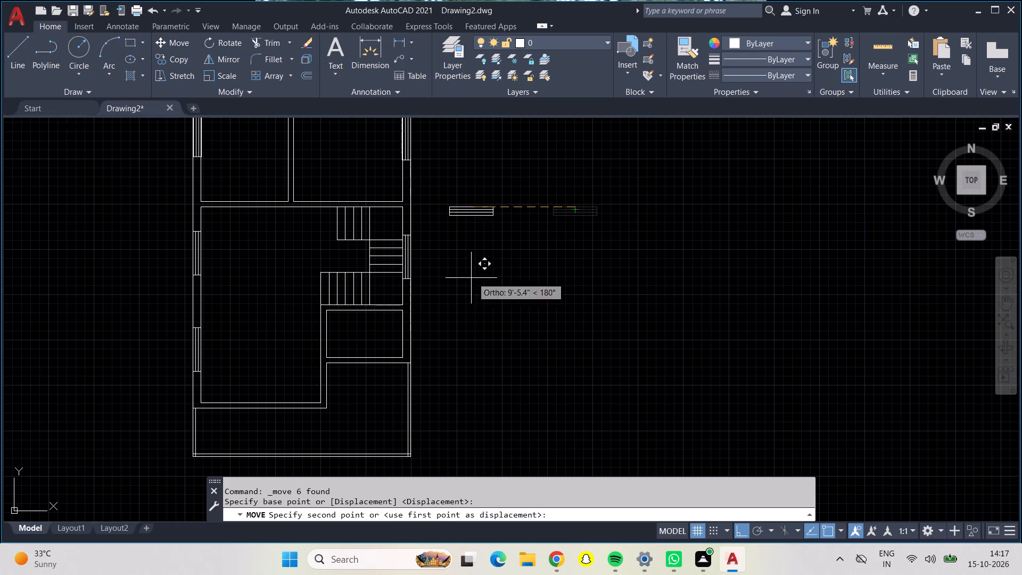
pyautogui.press('F8')
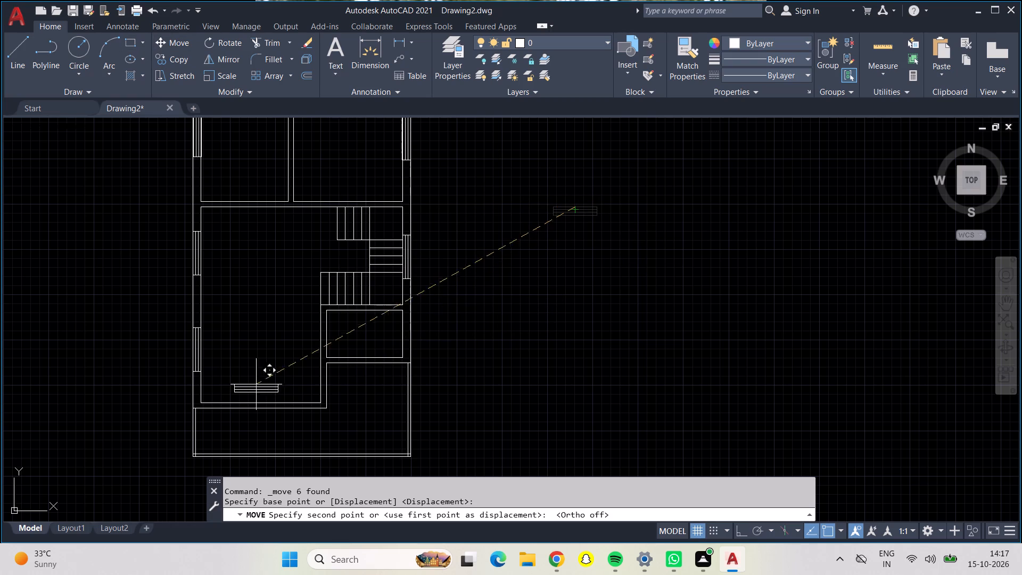
pyautogui.scroll(3, 244, 412)
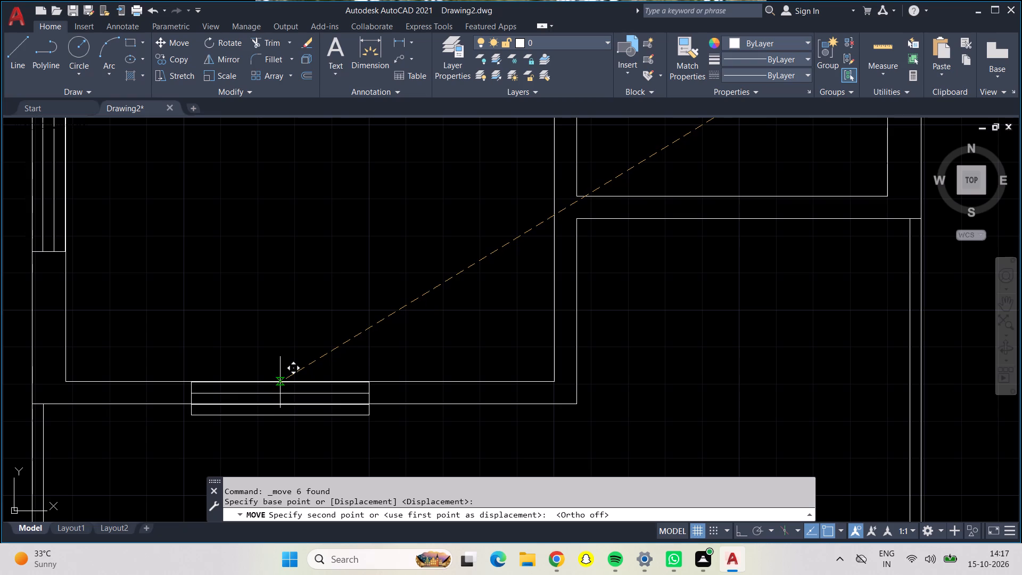
pyautogui.click(280, 382)
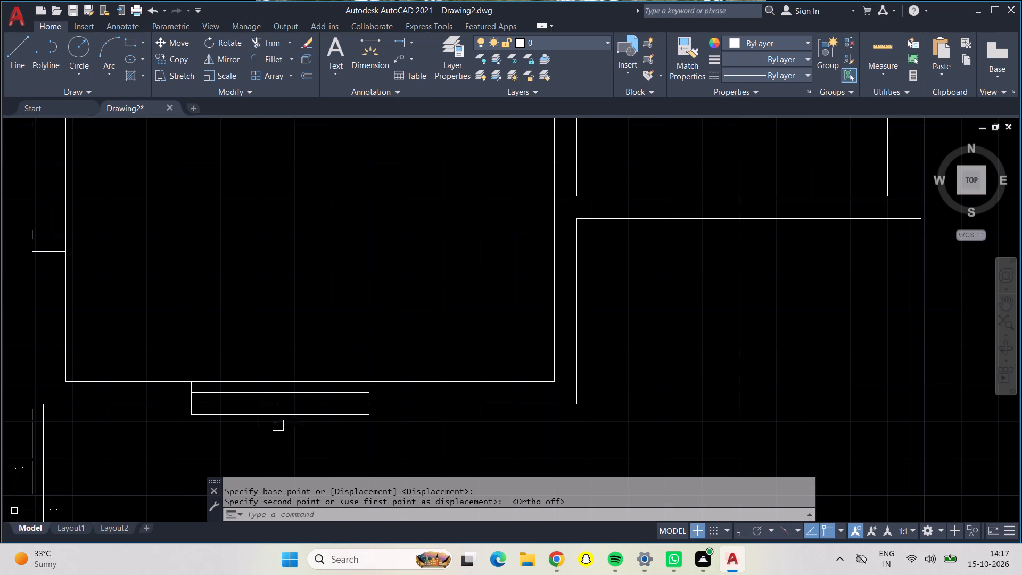
pyautogui.press('Escape')
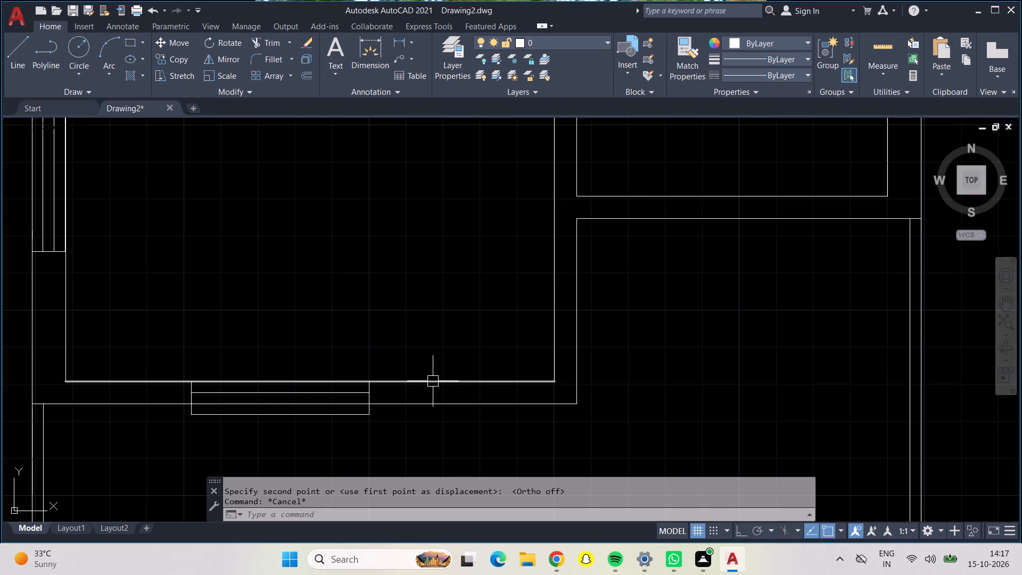
# Offset the inner line of the large staircase room's bottom wall 9" outward toward the front area.
pyautogui.press('o')
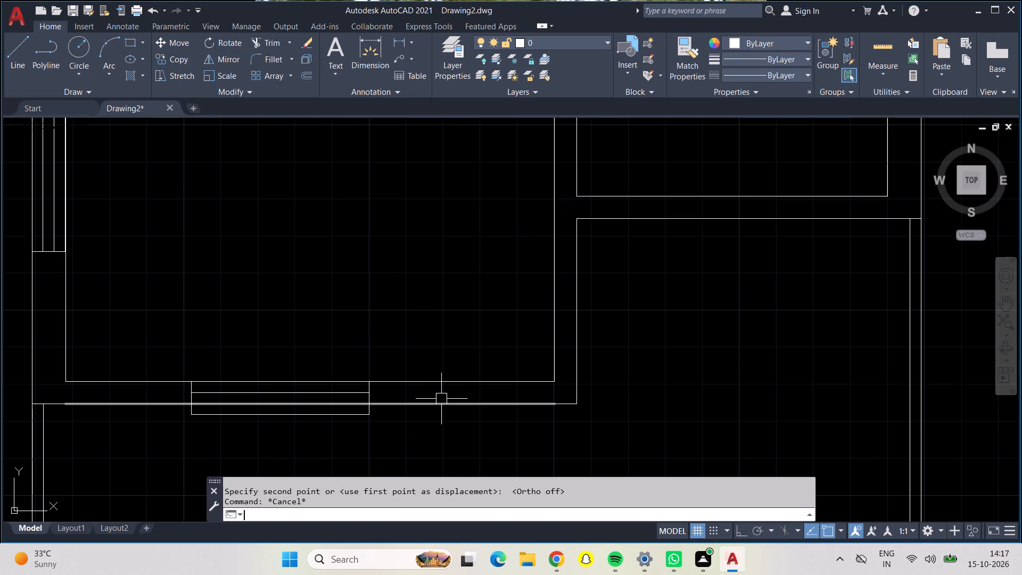
pyautogui.press('Return')
pyautogui.write('9"')
pyautogui.press('Return')
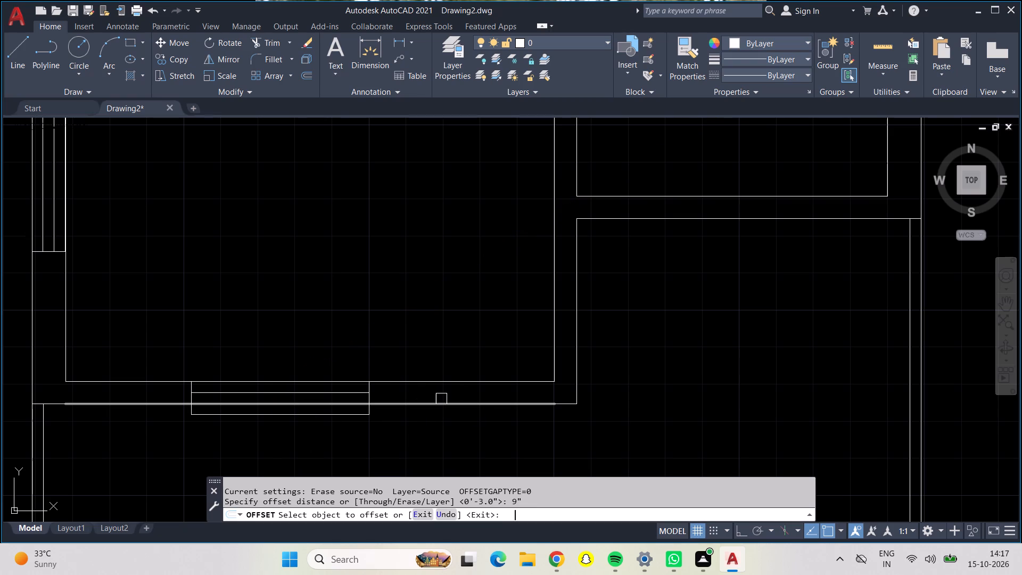
pyautogui.click(436, 384)
pyautogui.click(428, 447)
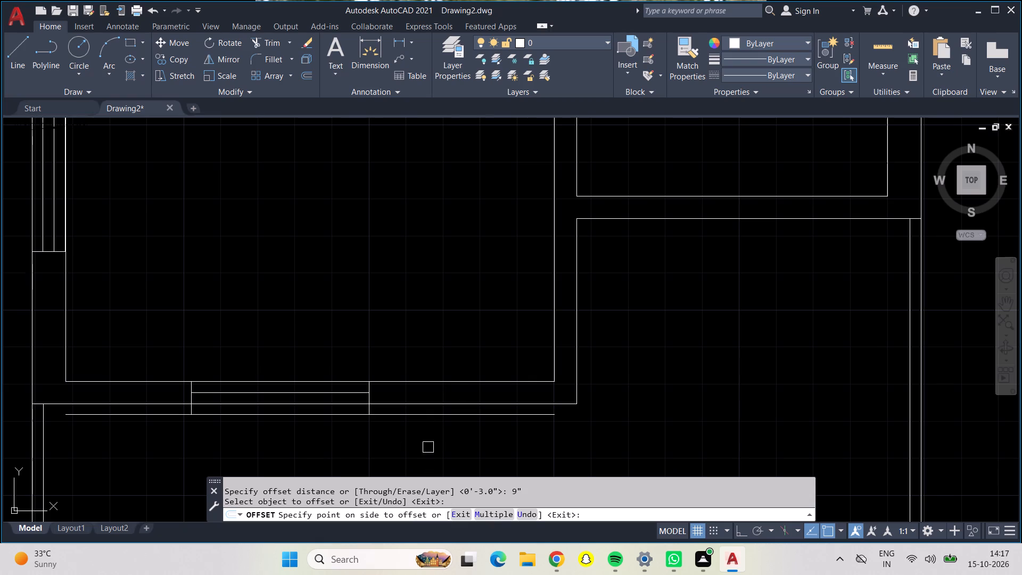
pyautogui.click(52, 401)
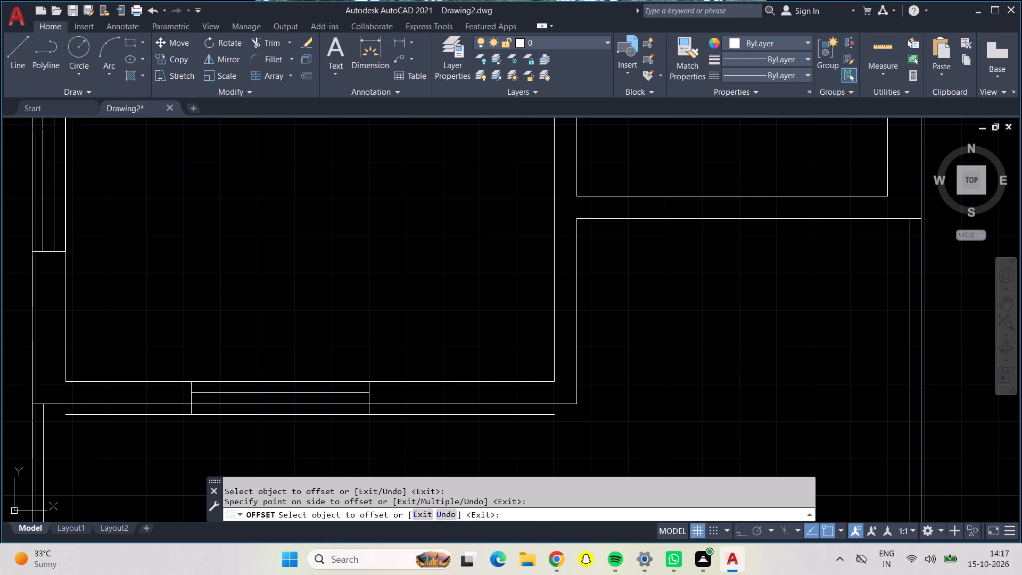
pyautogui.press('Escape')
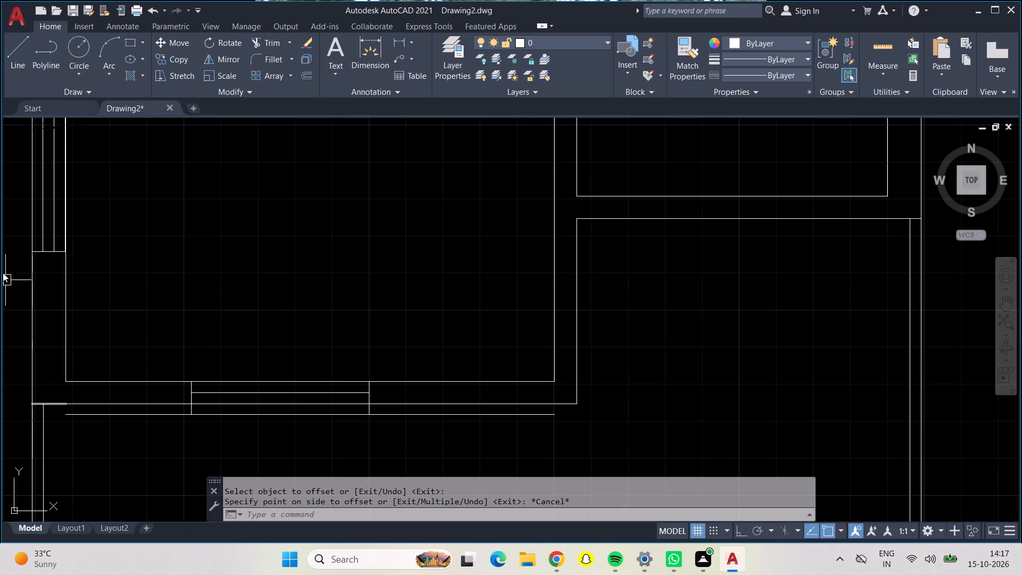
# Draw line segments extending the new outer wall line to the left outer wall and slightly past the right-hand wall corner.
pyautogui.click(15, 59)
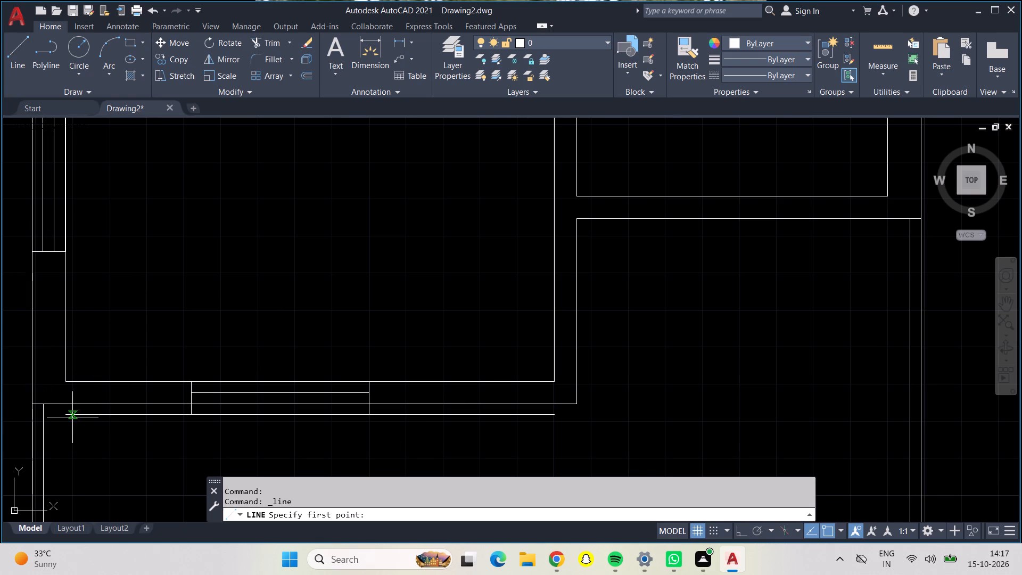
pyautogui.click(69, 415)
pyautogui.click(30, 413)
pyautogui.press('Escape')
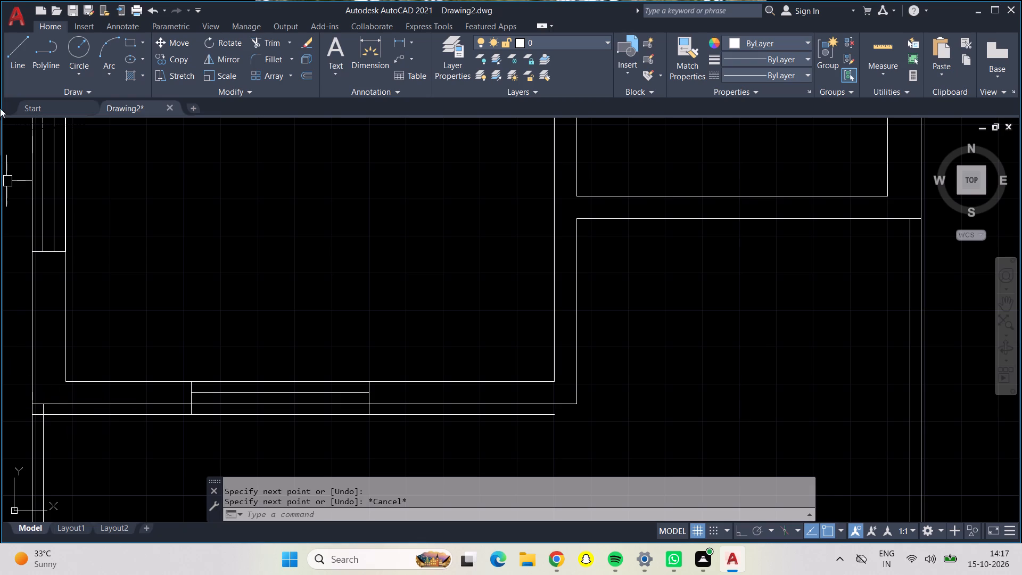
pyautogui.click(19, 60)
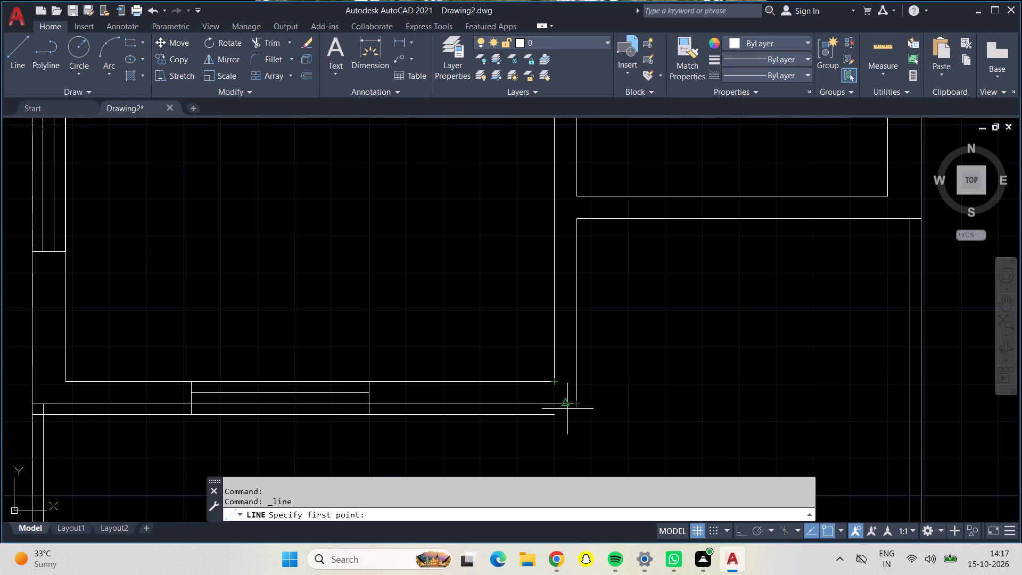
pyautogui.click(552, 418)
pyautogui.click(586, 420)
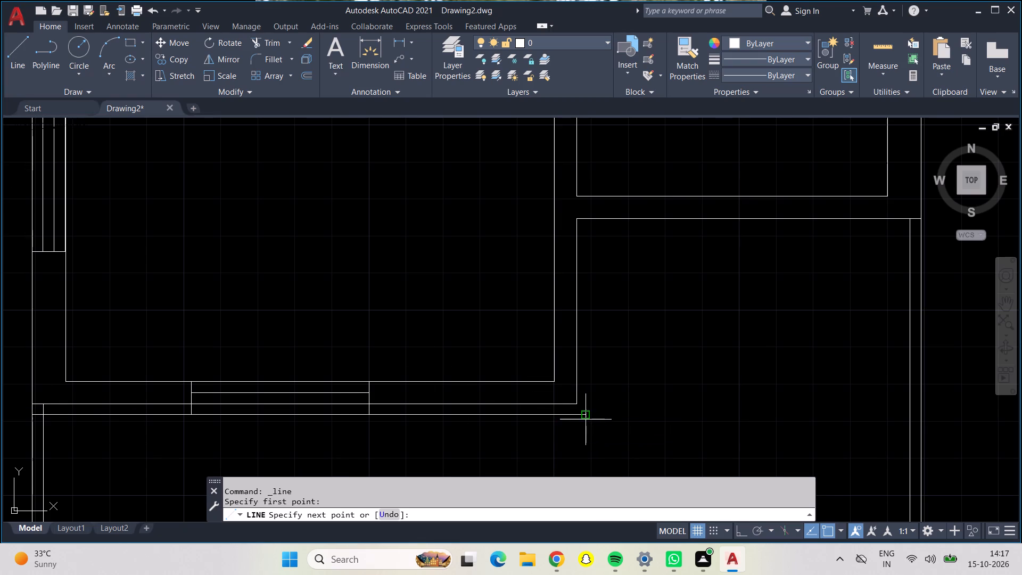
pyautogui.press('Escape')
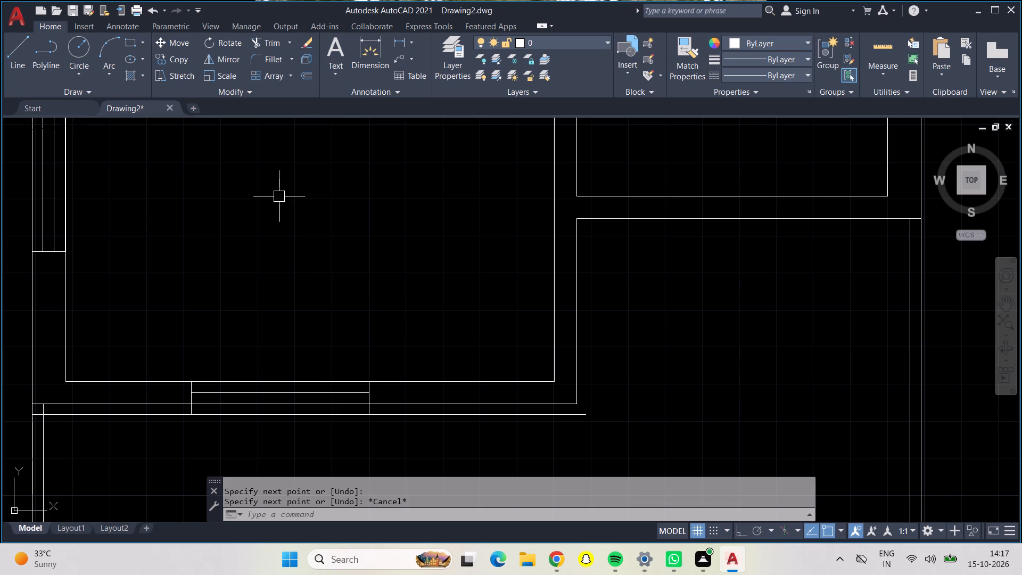
# Draw a short vertical line from the right-hand wall corner down to the new outer wall line.
pyautogui.click(884, 45)
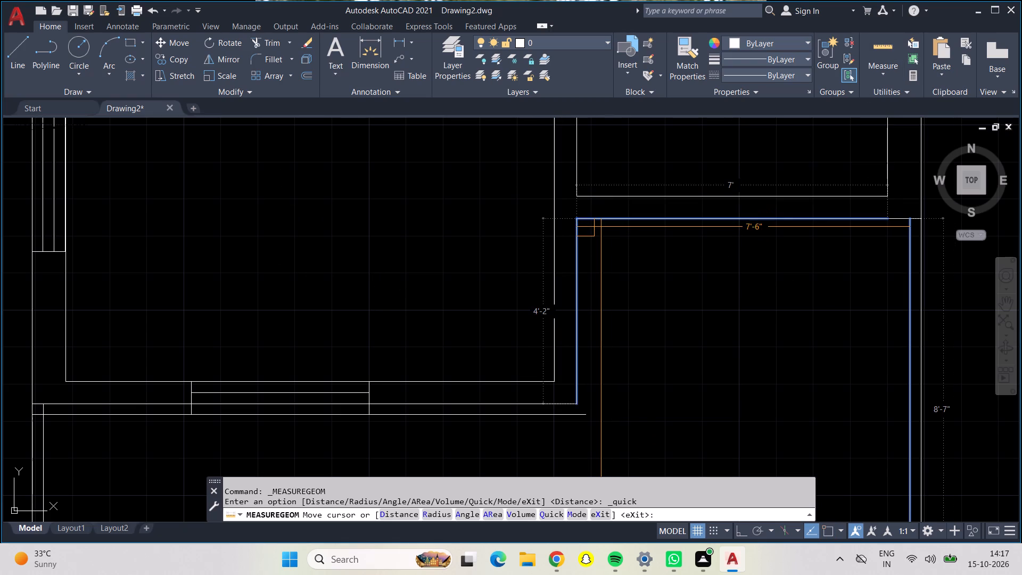
pyautogui.press('Escape')
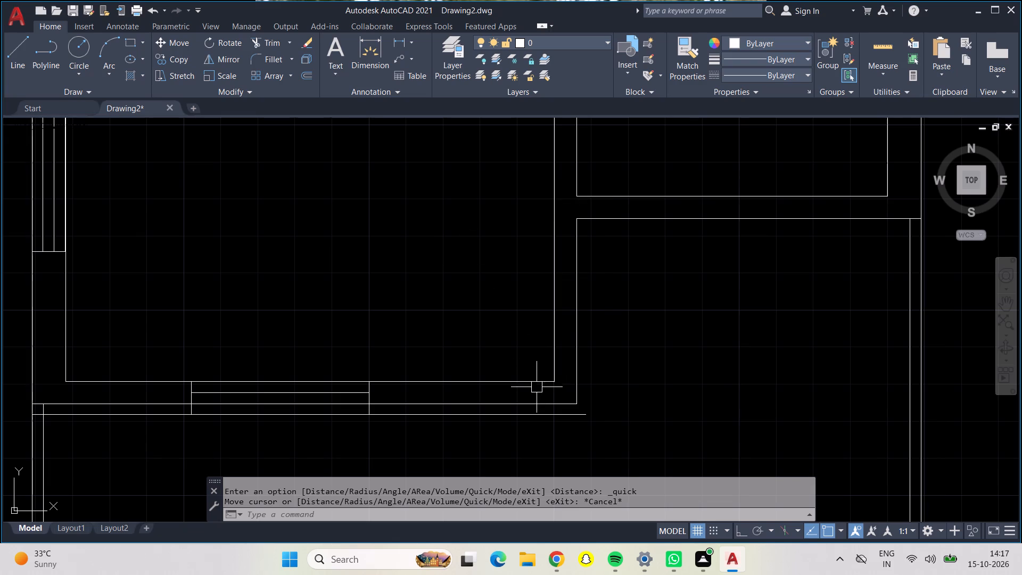
pyautogui.click(2, 72)
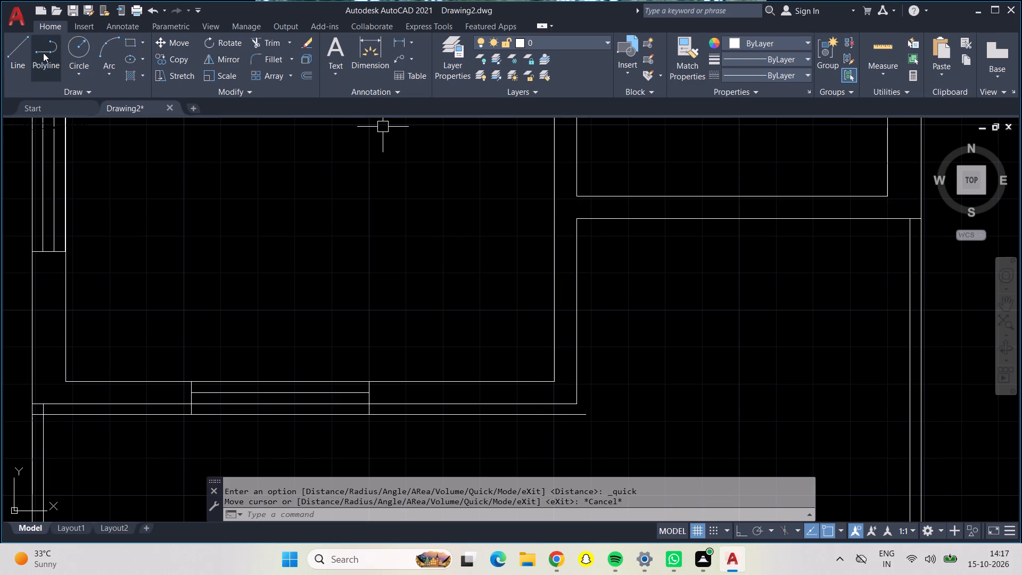
pyautogui.click(15, 52)
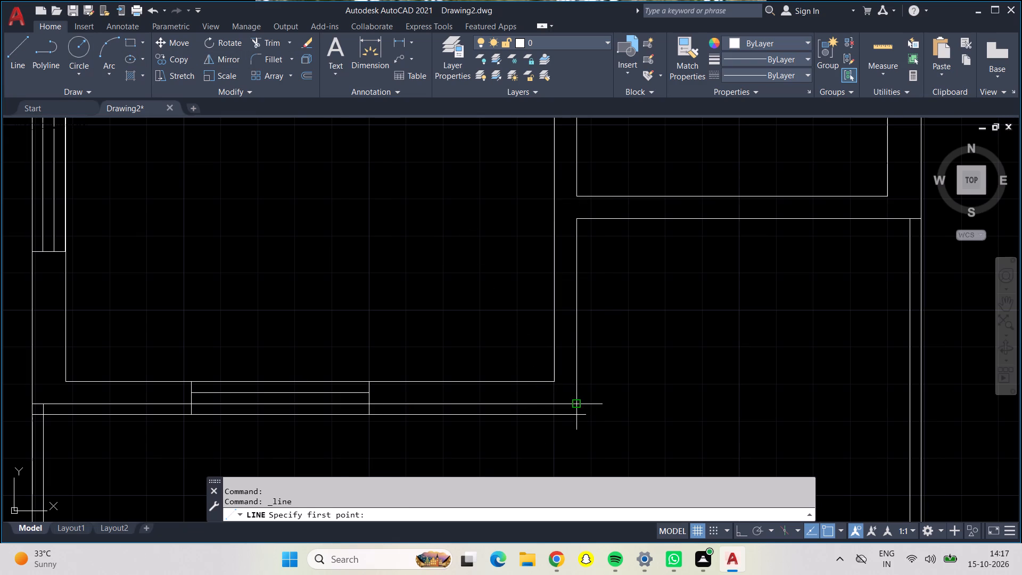
pyautogui.click(576, 402)
pyautogui.click(574, 413)
pyautogui.press('Escape')
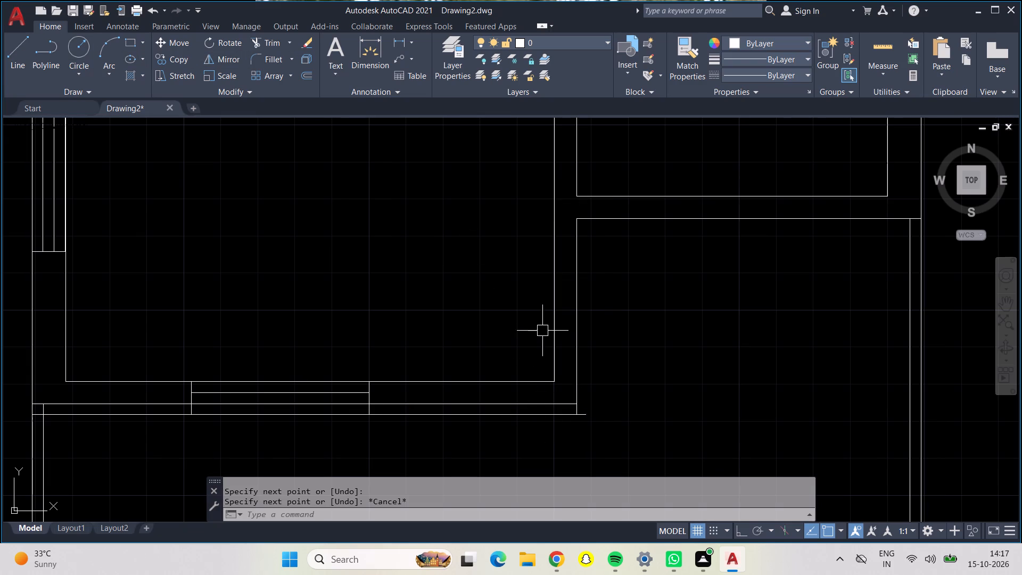
# Erase the old outer line of the bottom wall, and trim its leftover stub and the overshoot at the right-hand corner.
pyautogui.click(537, 401)
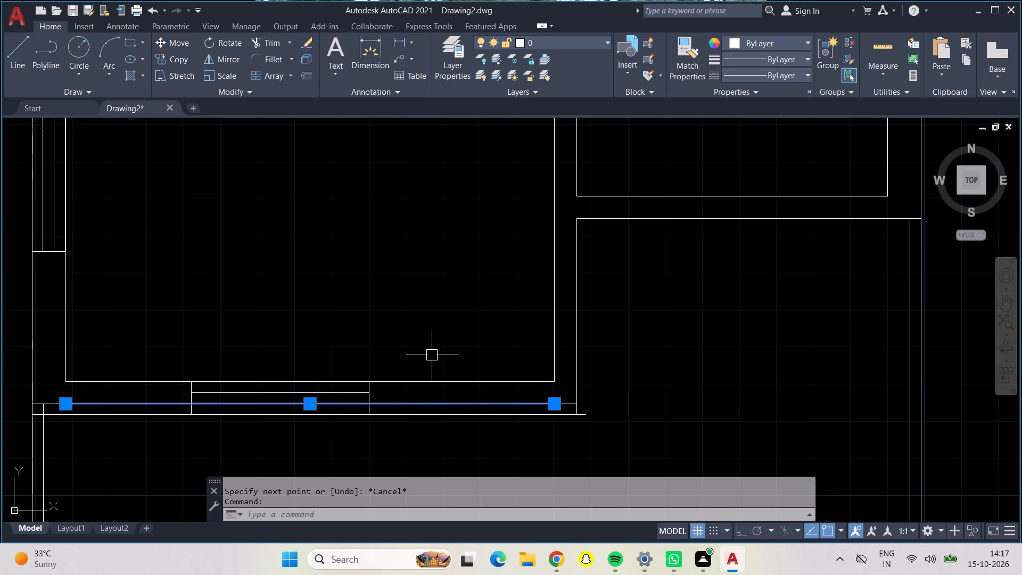
pyautogui.press('Delete')
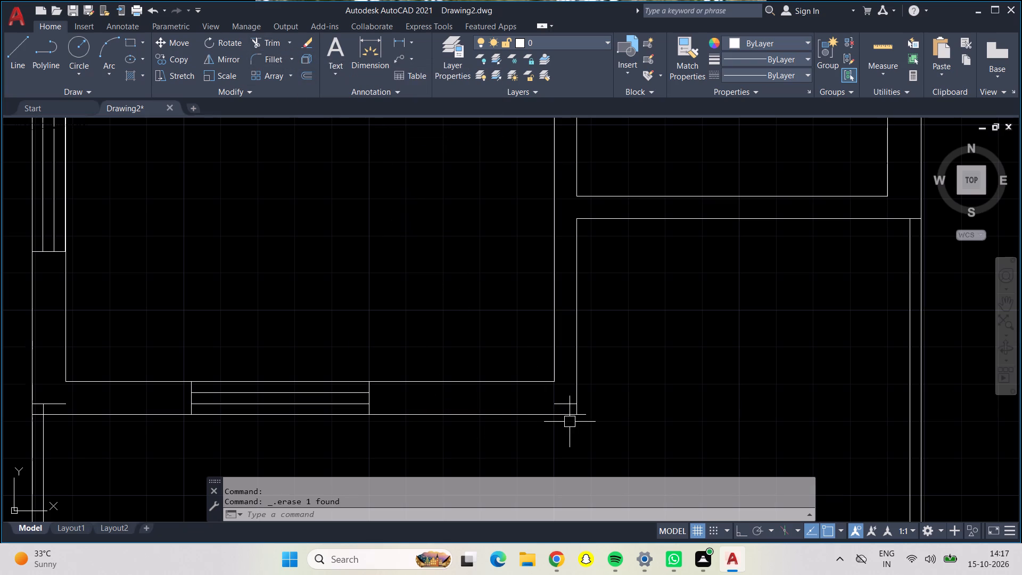
pyautogui.click(269, 47)
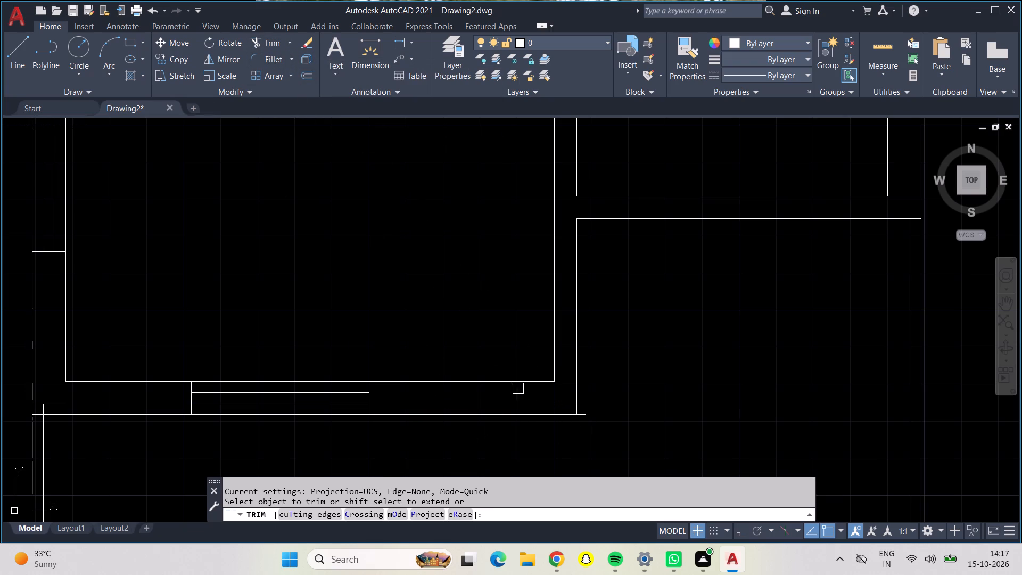
pyautogui.click(554, 401)
pyautogui.click(587, 415)
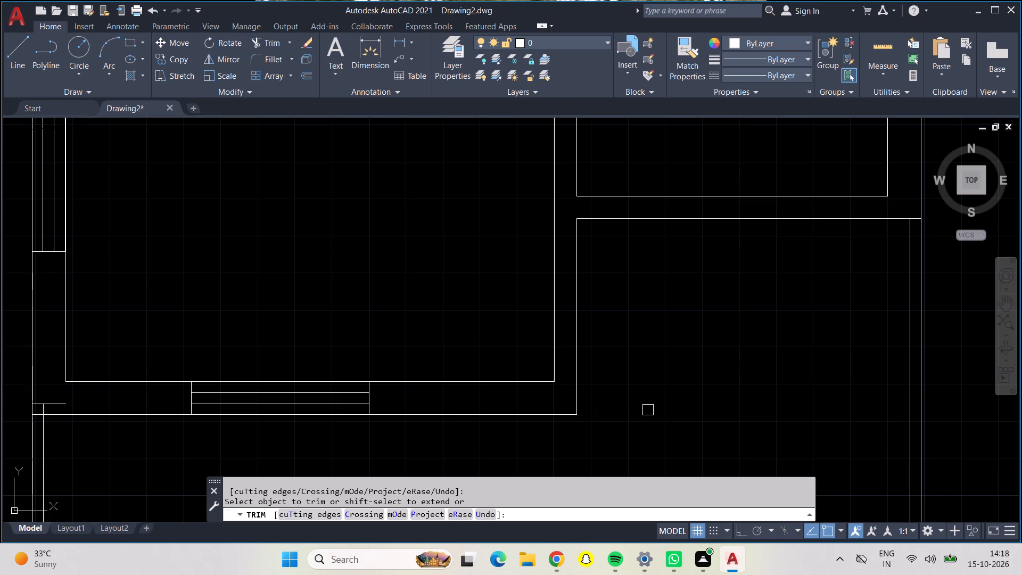
# Trim the leftover wall line pieces at the left end of the large room's bottom wall, and end trimming.
pyautogui.scroll(-1, 788, 398)
pyautogui.moveTo(788, 395); pyautogui.dragTo(704, 405, button='middle')
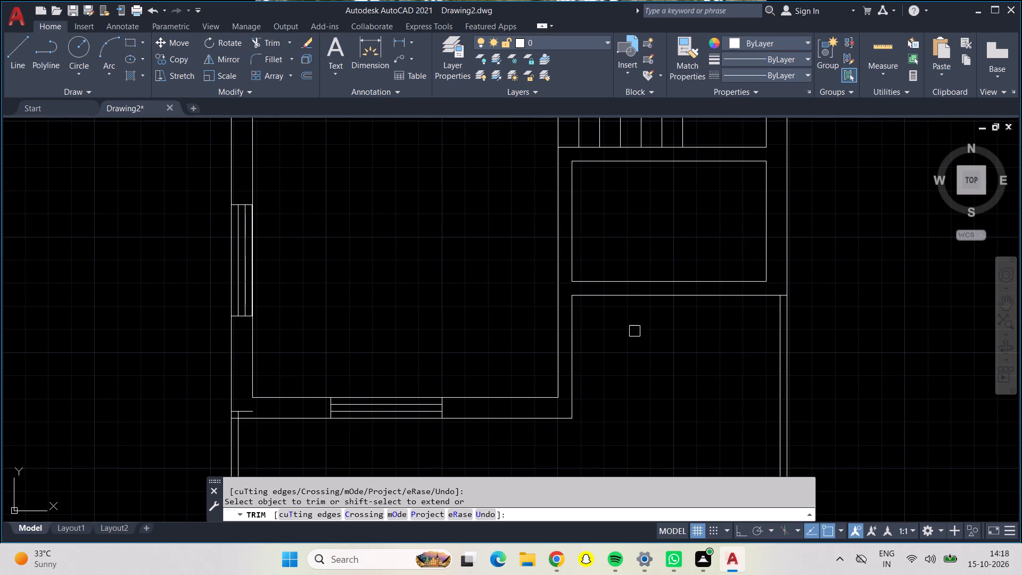
pyautogui.moveTo(648, 347); pyautogui.dragTo(642, 388, button='middle')
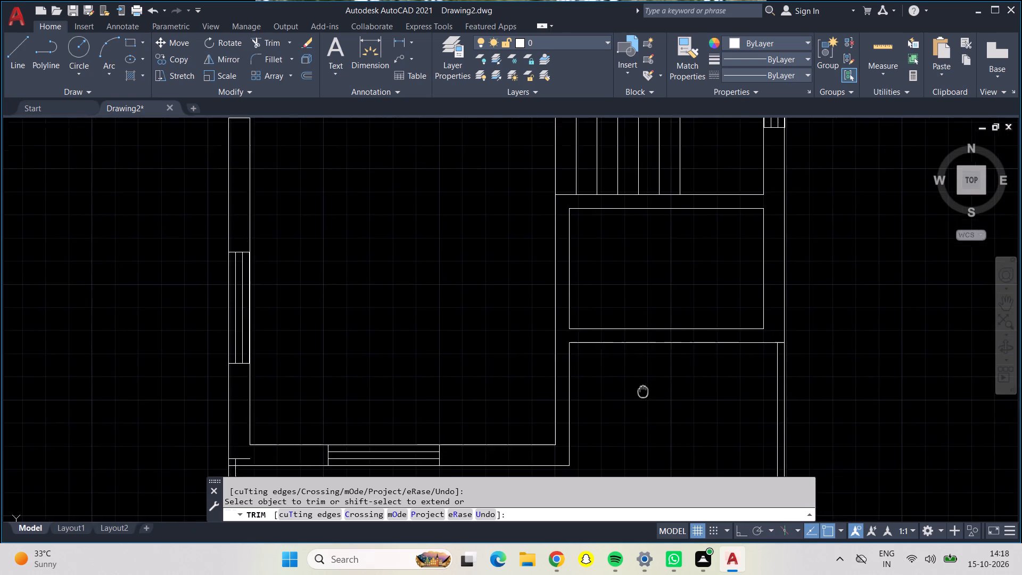
pyautogui.moveTo(642, 388); pyautogui.dragTo(648, 335, button='middle')
pyautogui.scroll(1, 237, 398)
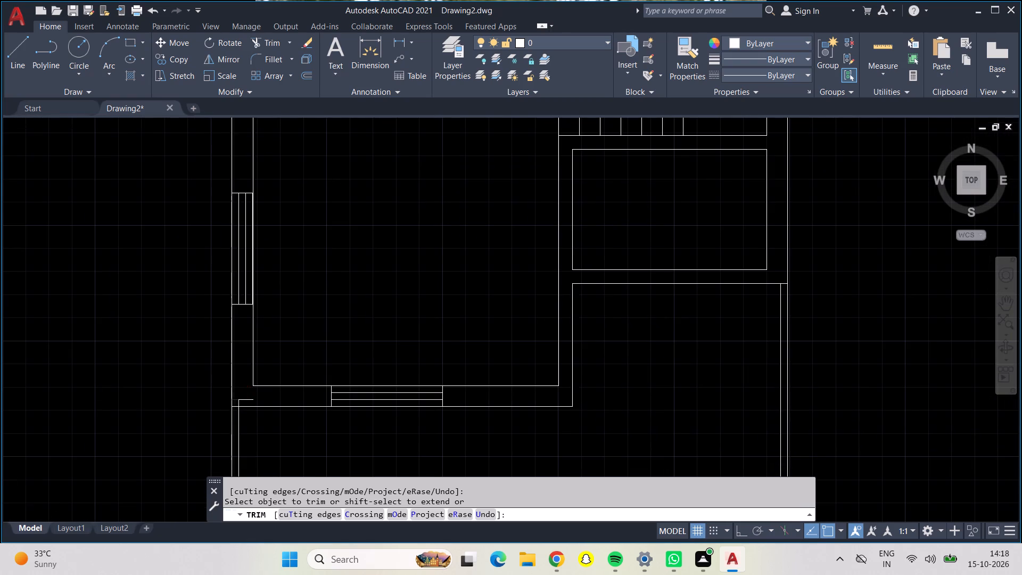
pyautogui.scroll(2, 237, 398)
pyautogui.click(244, 409)
pyautogui.doubleClick(238, 409)
pyautogui.scroll(1, 236, 409)
pyautogui.scroll(-1, 236, 409)
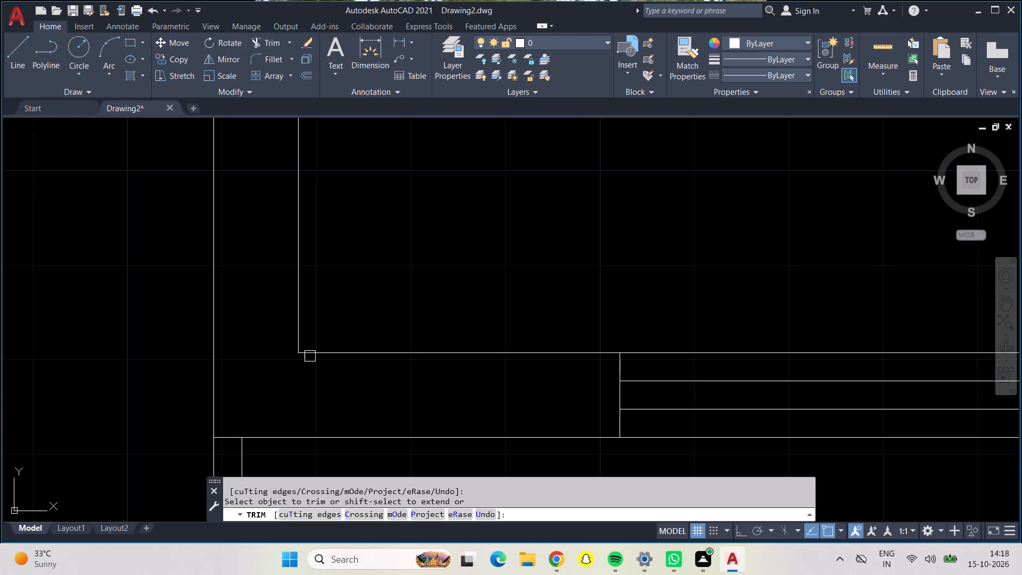
pyautogui.scroll(-4, 328, 335)
pyautogui.moveTo(435, 278); pyautogui.dragTo(334, 457, button='middle')
pyautogui.scroll(1, 348, 409)
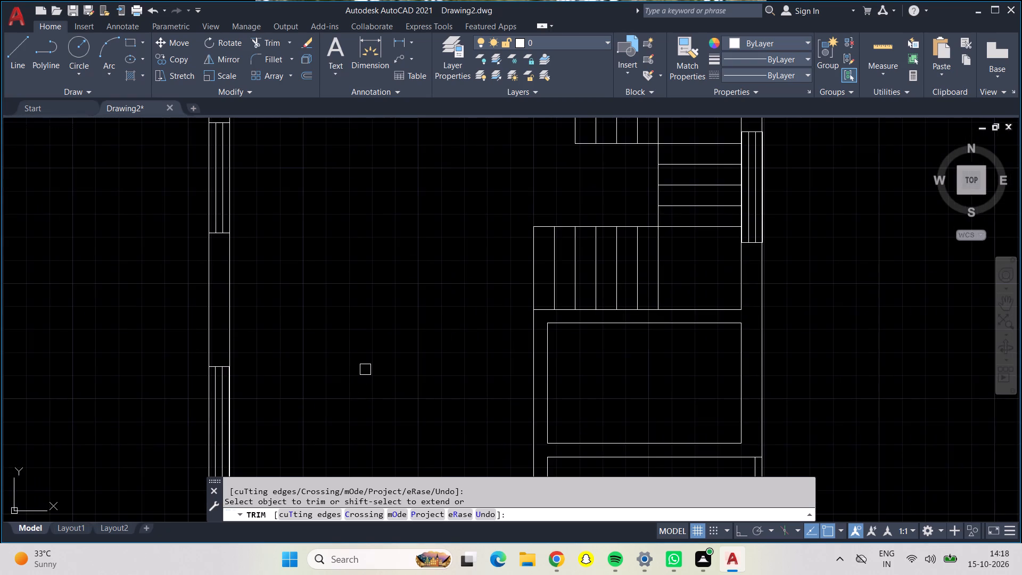
pyautogui.middleClick(365, 369)
pyautogui.scroll(-1, 365, 369)
pyautogui.scroll(1, 364, 374)
pyautogui.scroll(-2, 364, 374)
pyautogui.moveTo(364, 375); pyautogui.dragTo(176, 408, button='middle')
pyautogui.press('Escape')
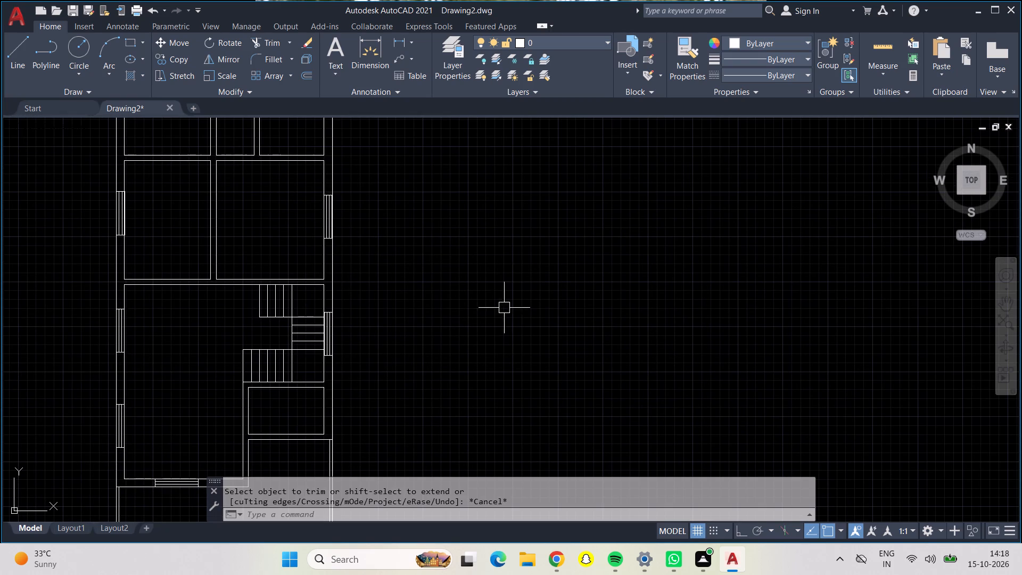
# Draw a 3' tall by 9" wide rectangle from line segments in the empty space beside the floor plan's right outer wall.
pyautogui.press('l')
pyautogui.press('Return')
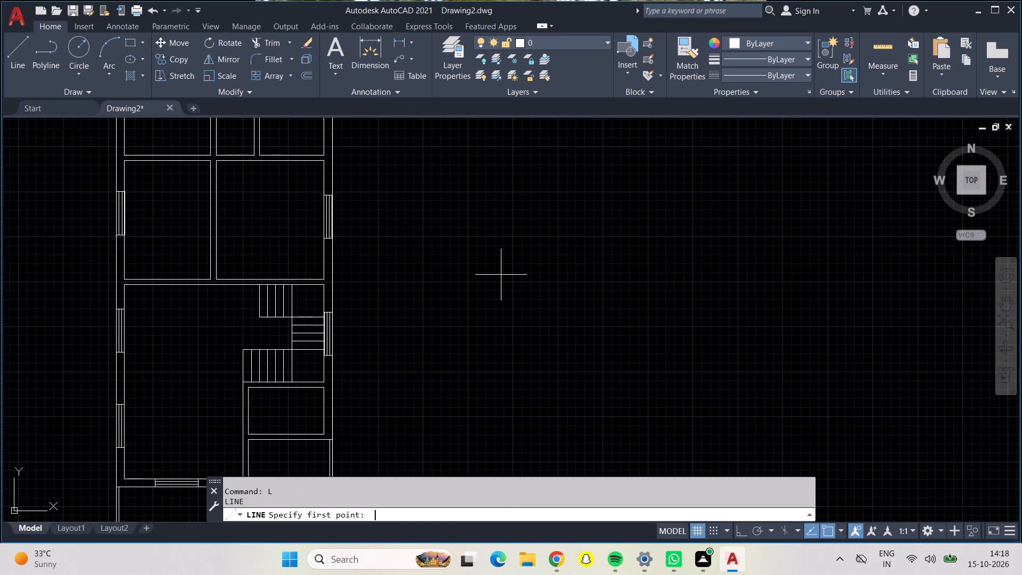
pyautogui.click(423, 195)
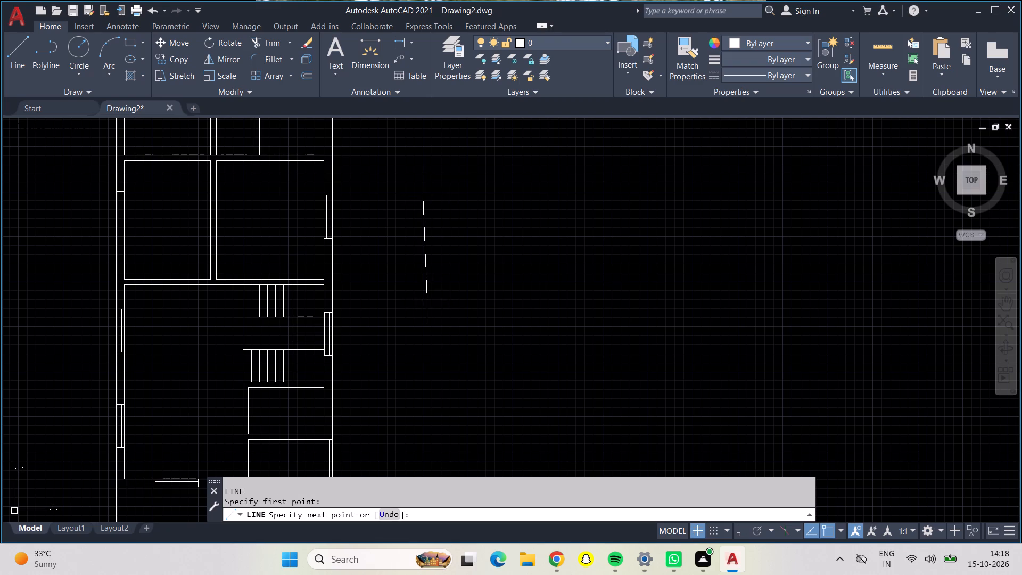
pyautogui.press('F9')
pyautogui.press('F9')
pyautogui.press('F8')
pyautogui.press('2')
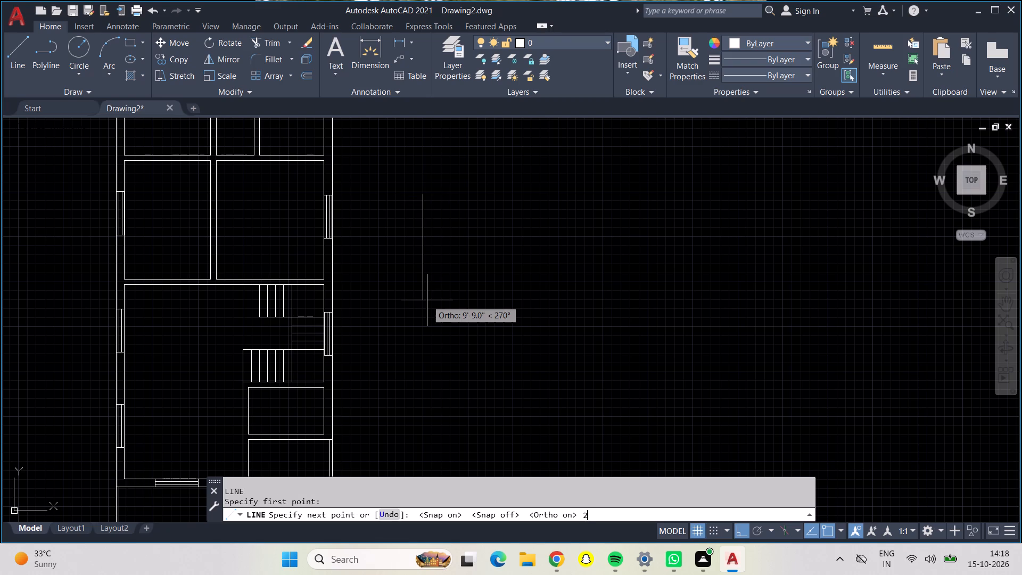
pyautogui.press('BackSpace')
pyautogui.write("3'")
pyautogui.press('Return')
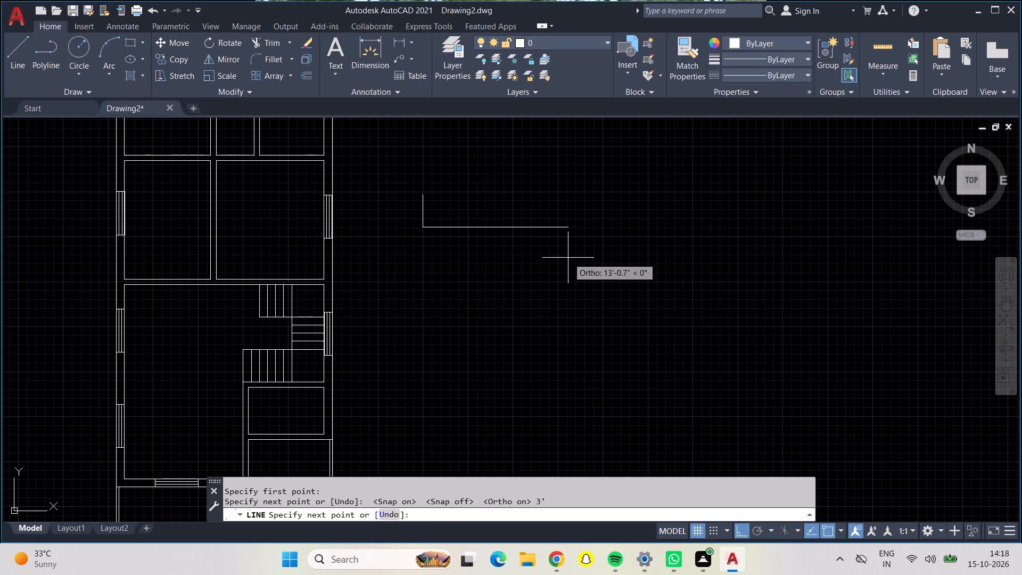
pyautogui.write('9"')
pyautogui.press('Return')
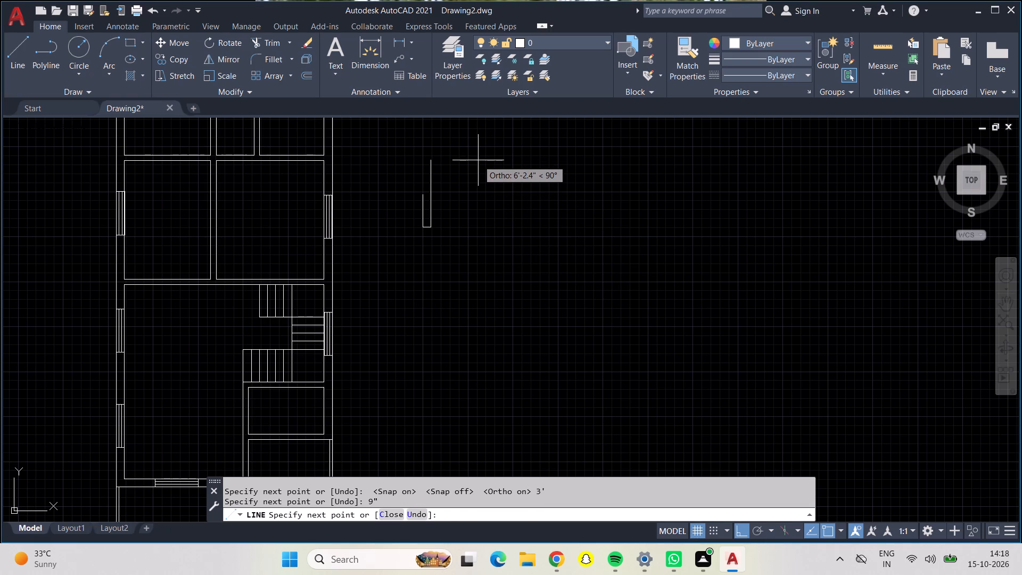
pyautogui.write("3'")
pyautogui.press('Return')
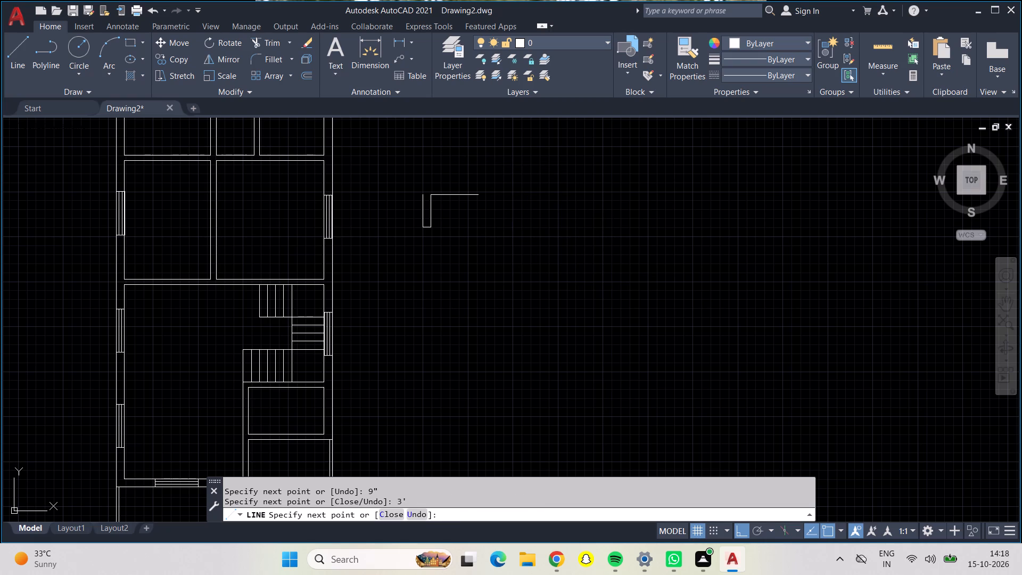
pyautogui.press('3')
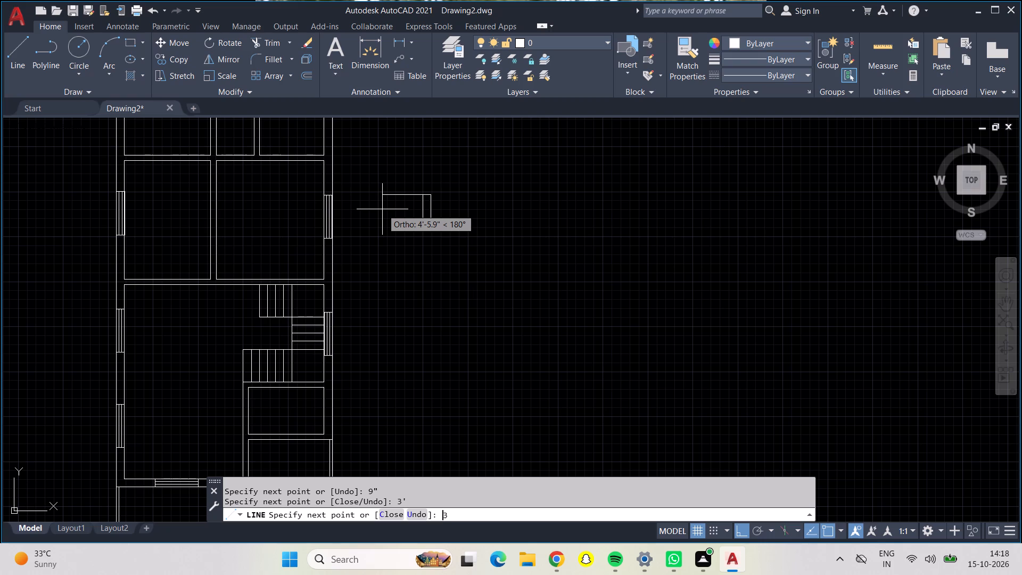
pyautogui.press('BackSpace')
pyautogui.write('+9"')
pyautogui.press('BackSpace')
pyautogui.press('BackSpace')
pyautogui.press('BackSpace')
pyautogui.write('9"')
pyautogui.press('Return')
pyautogui.press('Return')
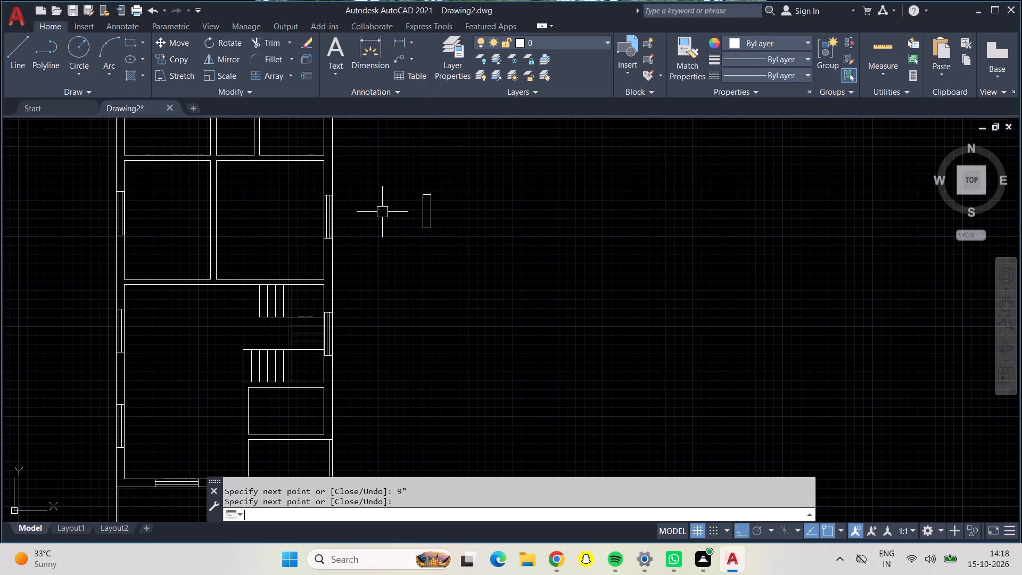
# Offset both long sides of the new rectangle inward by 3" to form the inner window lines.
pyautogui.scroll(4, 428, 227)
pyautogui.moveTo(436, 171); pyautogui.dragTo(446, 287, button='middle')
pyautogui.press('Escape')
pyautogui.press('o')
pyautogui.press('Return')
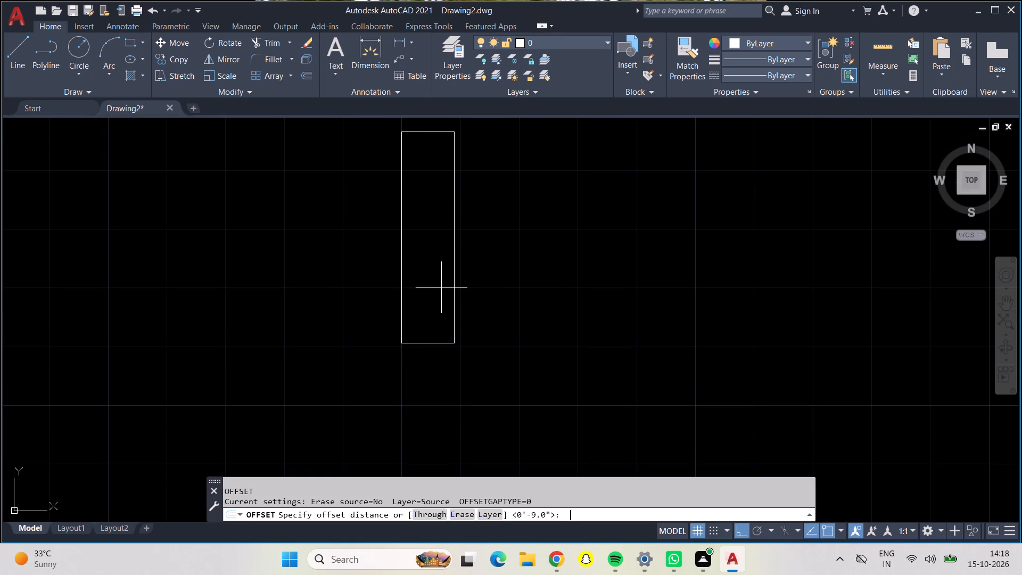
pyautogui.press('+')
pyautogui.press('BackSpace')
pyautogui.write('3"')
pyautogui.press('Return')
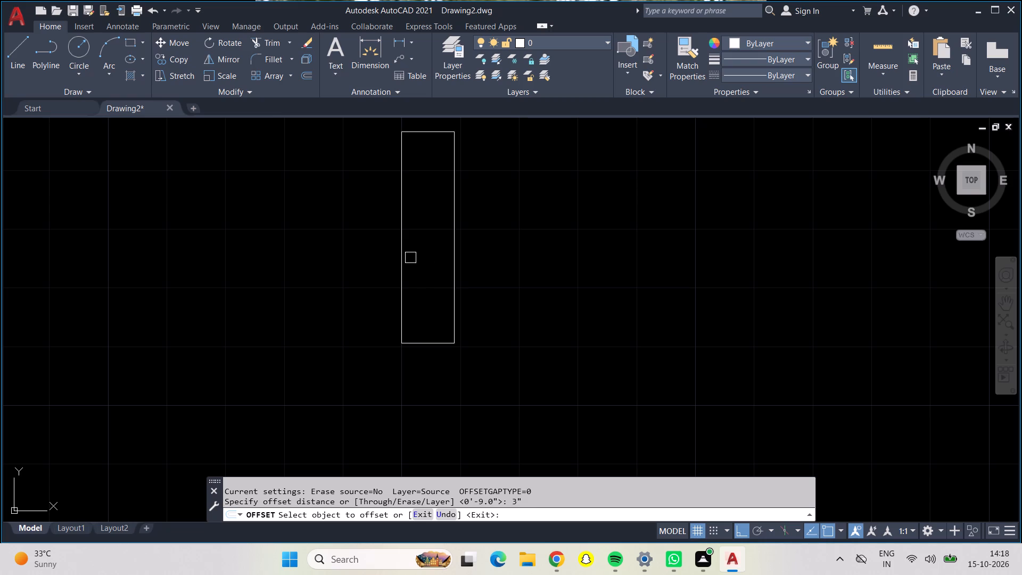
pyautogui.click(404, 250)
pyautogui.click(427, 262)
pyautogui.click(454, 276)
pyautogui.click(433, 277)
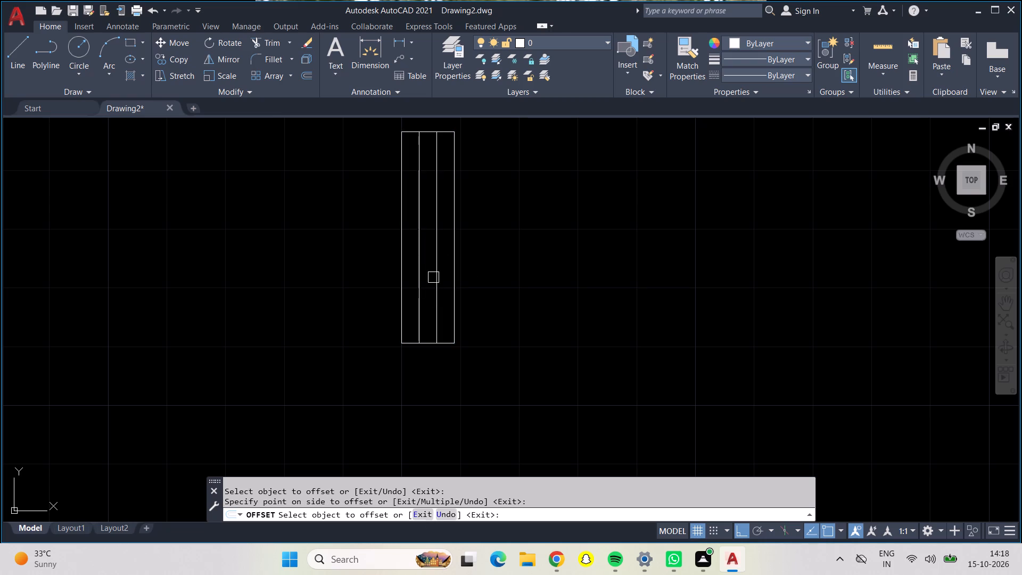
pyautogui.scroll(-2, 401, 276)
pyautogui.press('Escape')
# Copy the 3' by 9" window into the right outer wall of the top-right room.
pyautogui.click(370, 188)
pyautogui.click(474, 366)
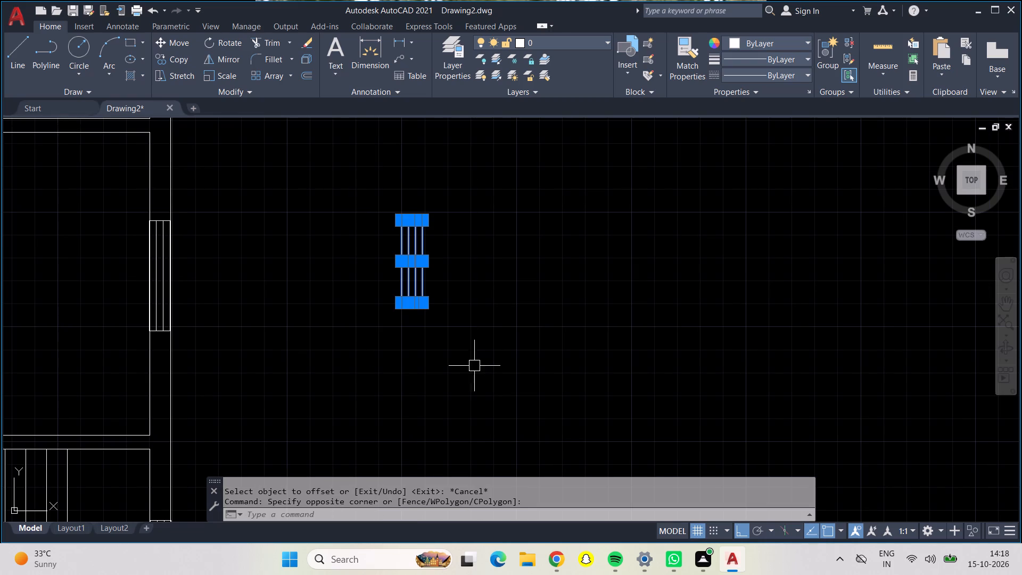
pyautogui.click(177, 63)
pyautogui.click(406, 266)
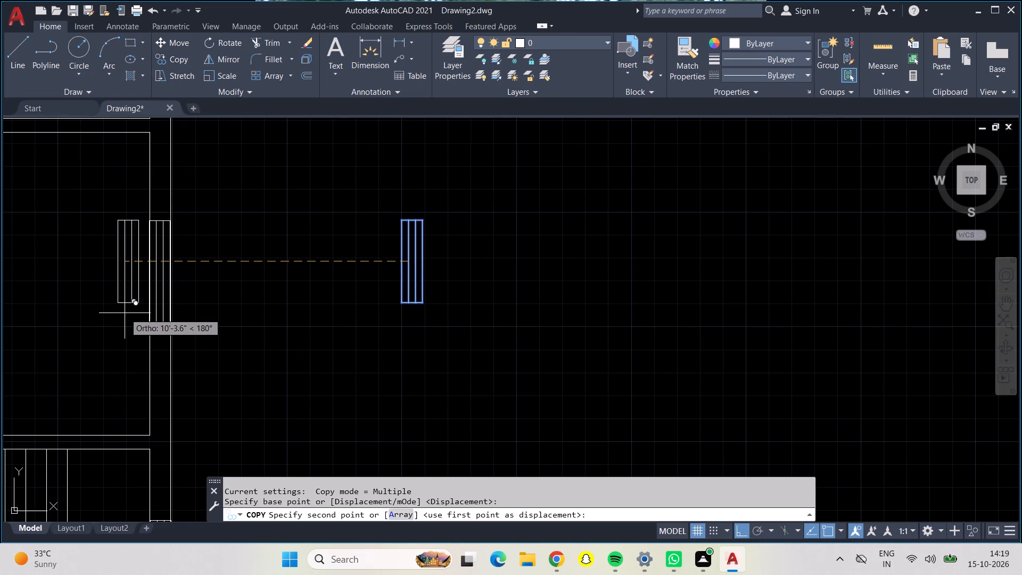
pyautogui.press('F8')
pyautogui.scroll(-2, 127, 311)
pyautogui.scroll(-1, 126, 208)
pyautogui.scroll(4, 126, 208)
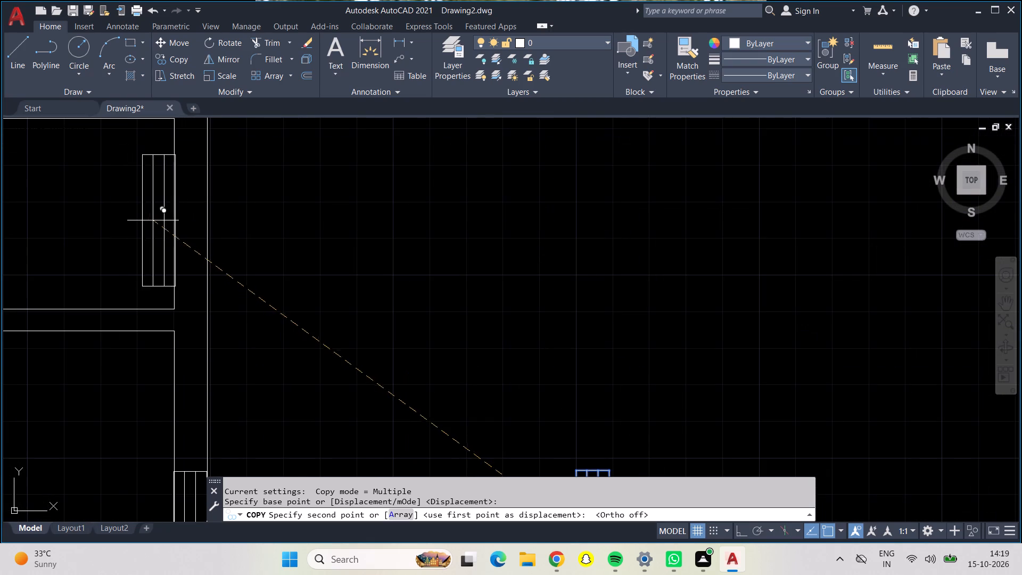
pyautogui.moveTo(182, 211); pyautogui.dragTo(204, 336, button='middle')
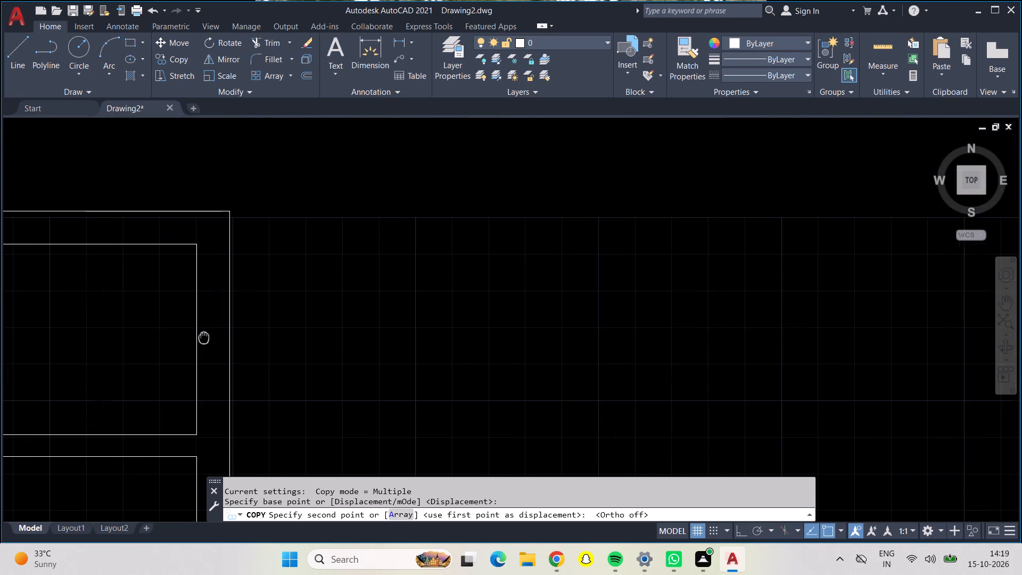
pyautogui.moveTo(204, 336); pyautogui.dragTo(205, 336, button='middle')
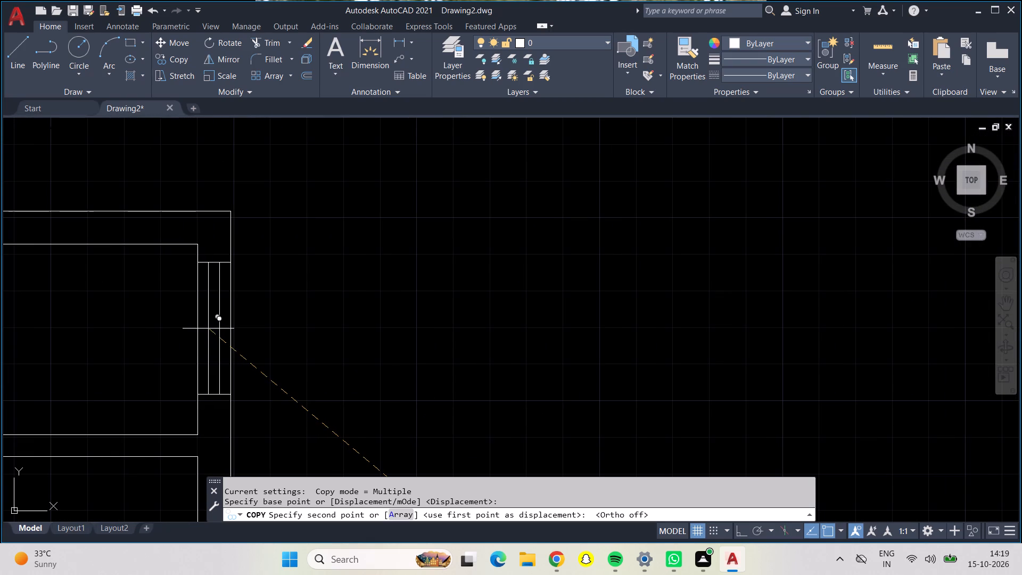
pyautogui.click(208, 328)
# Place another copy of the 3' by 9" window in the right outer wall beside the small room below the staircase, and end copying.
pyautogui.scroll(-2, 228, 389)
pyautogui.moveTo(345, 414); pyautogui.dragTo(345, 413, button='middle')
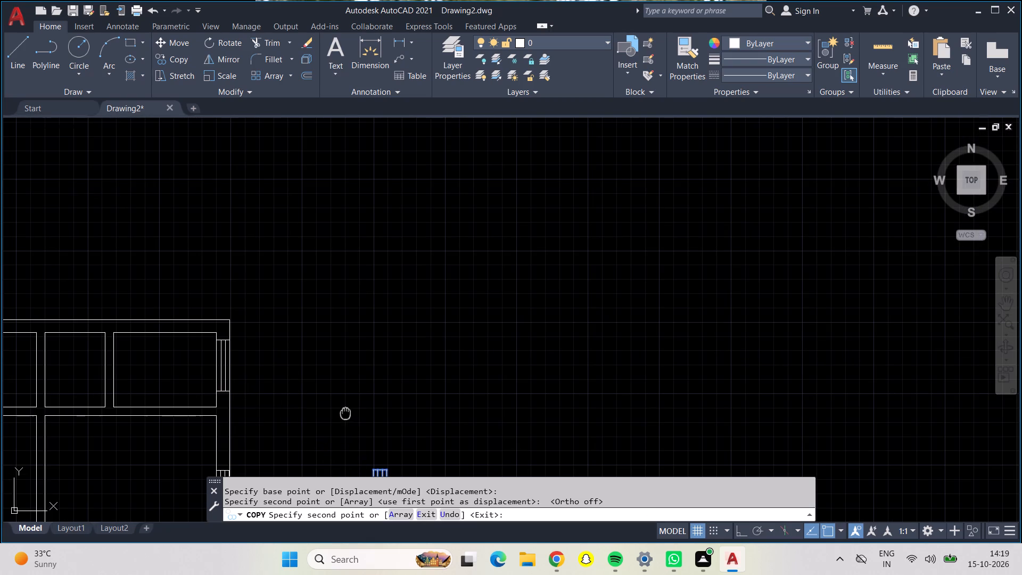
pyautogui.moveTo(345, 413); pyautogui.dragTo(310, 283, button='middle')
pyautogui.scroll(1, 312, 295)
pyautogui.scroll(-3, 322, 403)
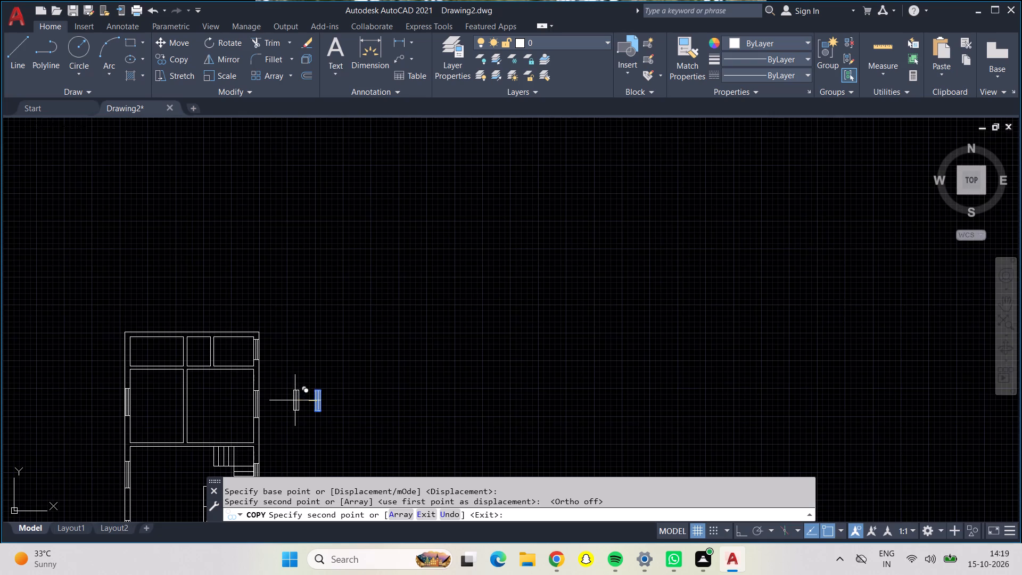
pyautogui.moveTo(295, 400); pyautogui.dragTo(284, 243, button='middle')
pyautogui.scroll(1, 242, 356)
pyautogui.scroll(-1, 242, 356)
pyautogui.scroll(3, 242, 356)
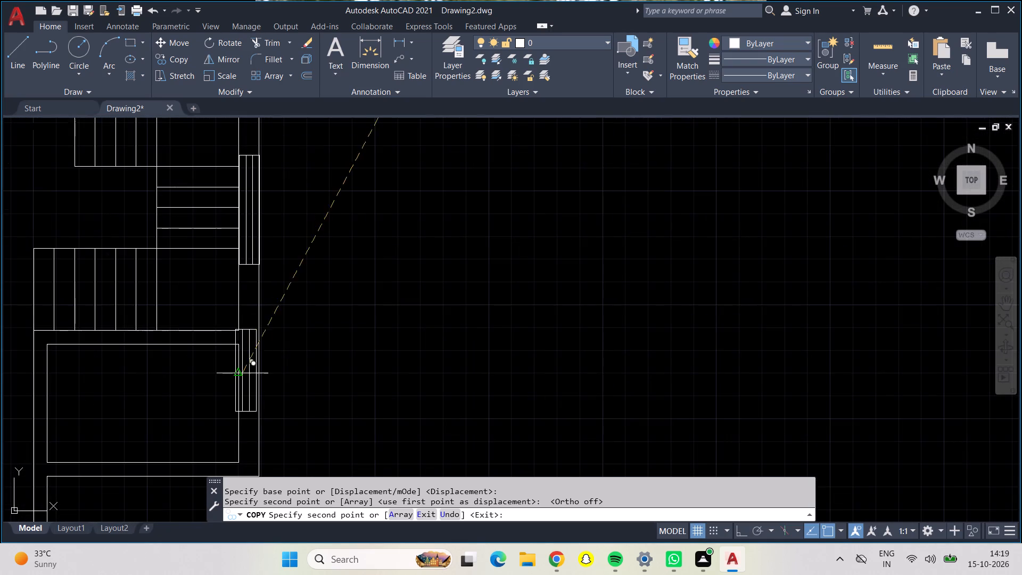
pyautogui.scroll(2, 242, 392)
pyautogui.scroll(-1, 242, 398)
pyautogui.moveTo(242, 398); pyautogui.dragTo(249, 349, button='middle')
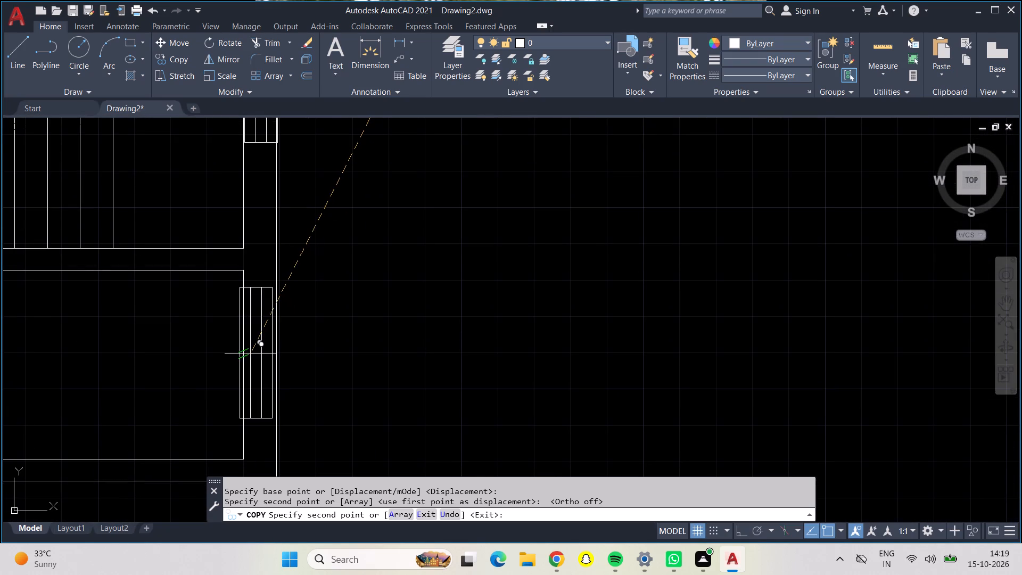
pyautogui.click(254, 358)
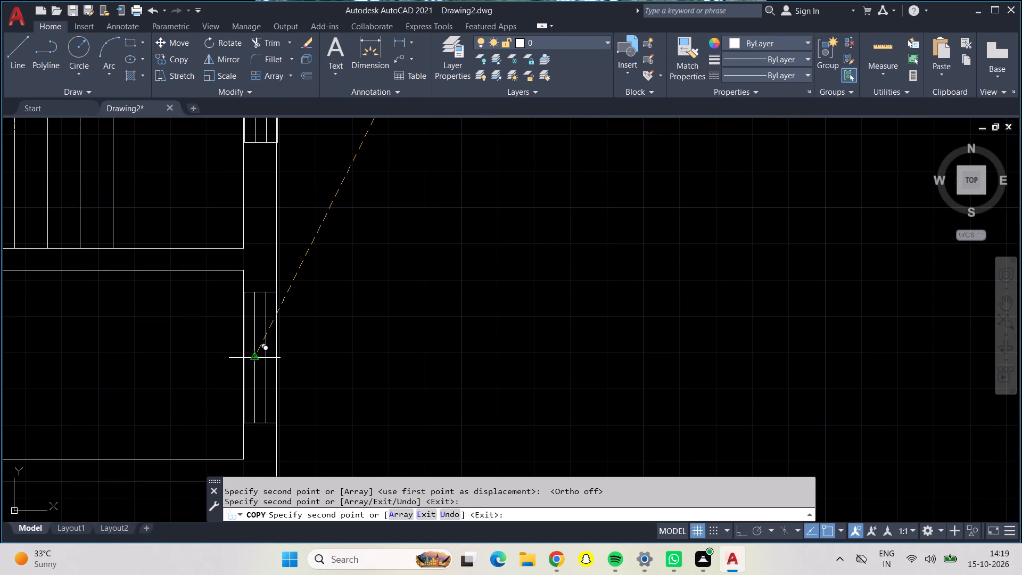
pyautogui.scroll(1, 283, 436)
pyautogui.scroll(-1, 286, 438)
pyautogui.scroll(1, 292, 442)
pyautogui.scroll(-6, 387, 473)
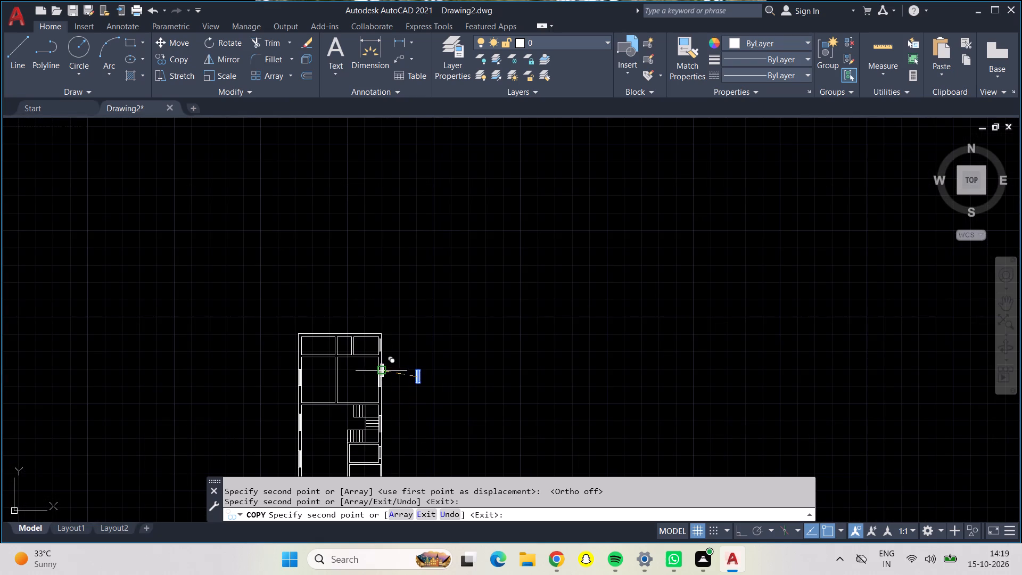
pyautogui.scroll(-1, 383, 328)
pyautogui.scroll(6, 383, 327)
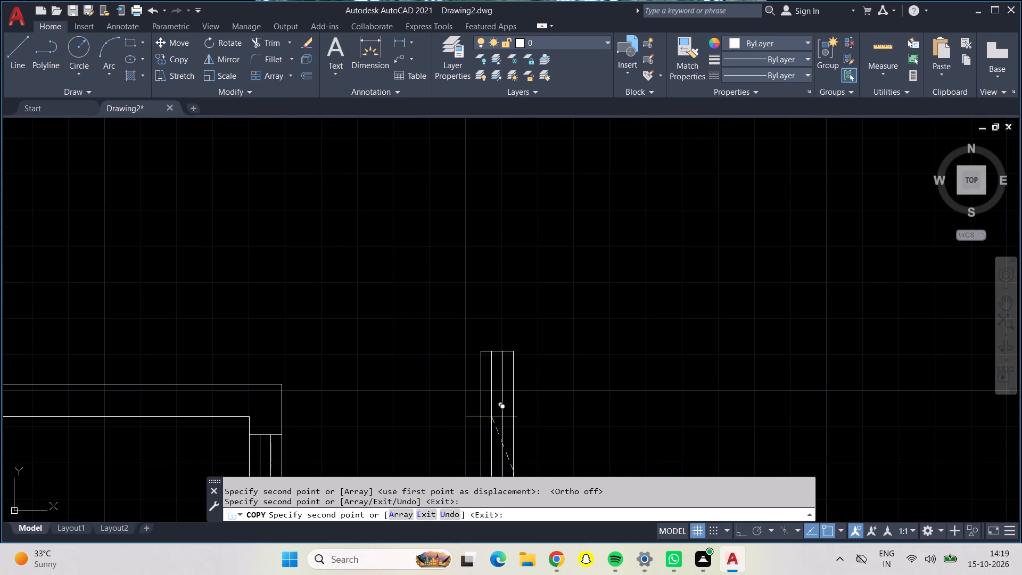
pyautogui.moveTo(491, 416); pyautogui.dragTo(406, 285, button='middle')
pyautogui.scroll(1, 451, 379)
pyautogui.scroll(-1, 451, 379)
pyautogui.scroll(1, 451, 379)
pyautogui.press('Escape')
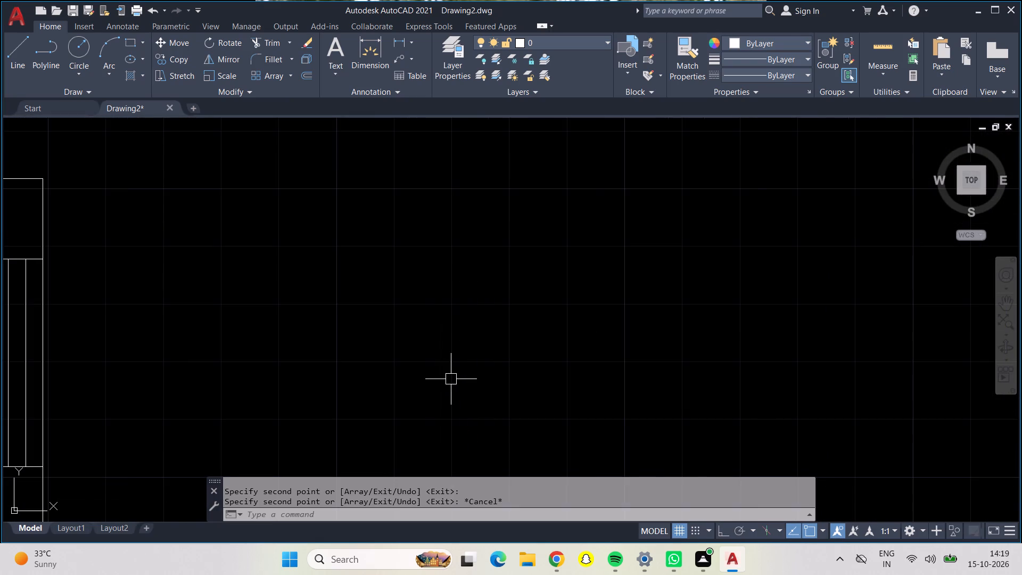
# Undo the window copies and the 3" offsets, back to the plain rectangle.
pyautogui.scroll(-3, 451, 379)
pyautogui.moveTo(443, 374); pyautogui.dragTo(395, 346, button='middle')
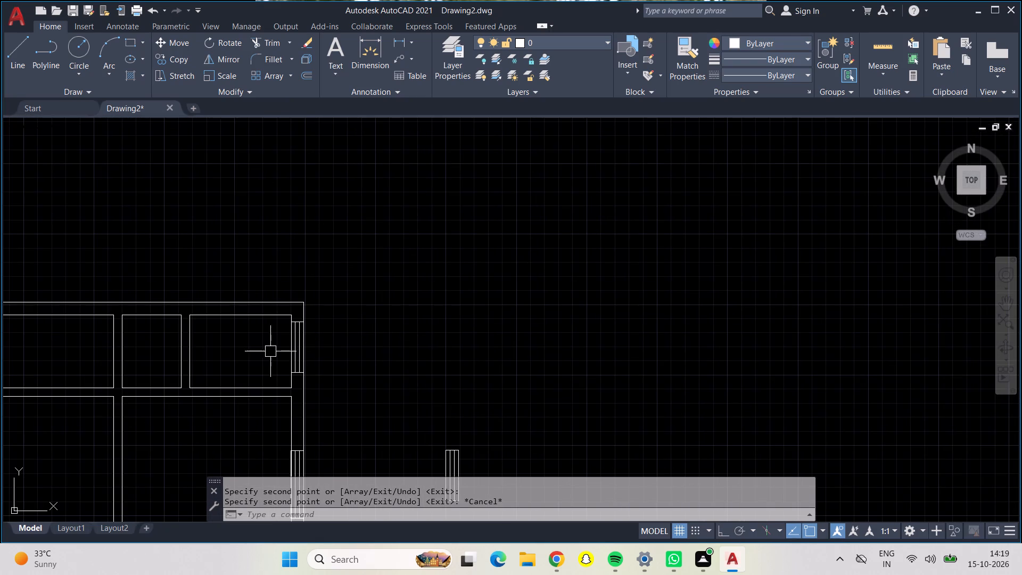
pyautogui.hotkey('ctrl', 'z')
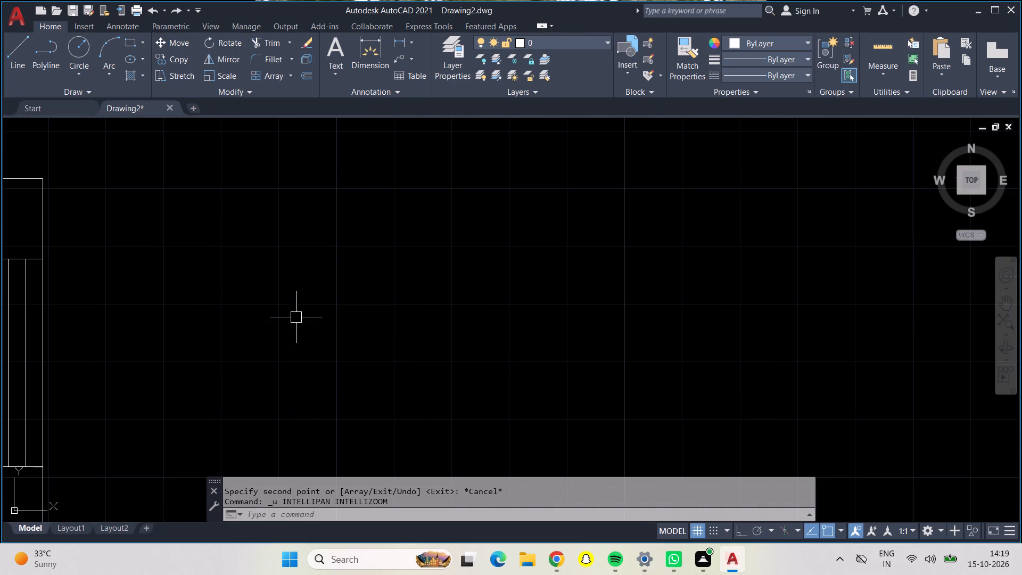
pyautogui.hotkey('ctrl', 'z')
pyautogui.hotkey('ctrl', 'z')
# Offset the top short edge of the plain rectangle 2' downward inside it.
pyautogui.keyDown('ctrl'); pyautogui.scroll(-2, 296, 331); pyautogui.keyUp('ctrl')
pyautogui.keyDown('ctrl'); pyautogui.scroll(1, 296, 331); pyautogui.keyUp('ctrl')
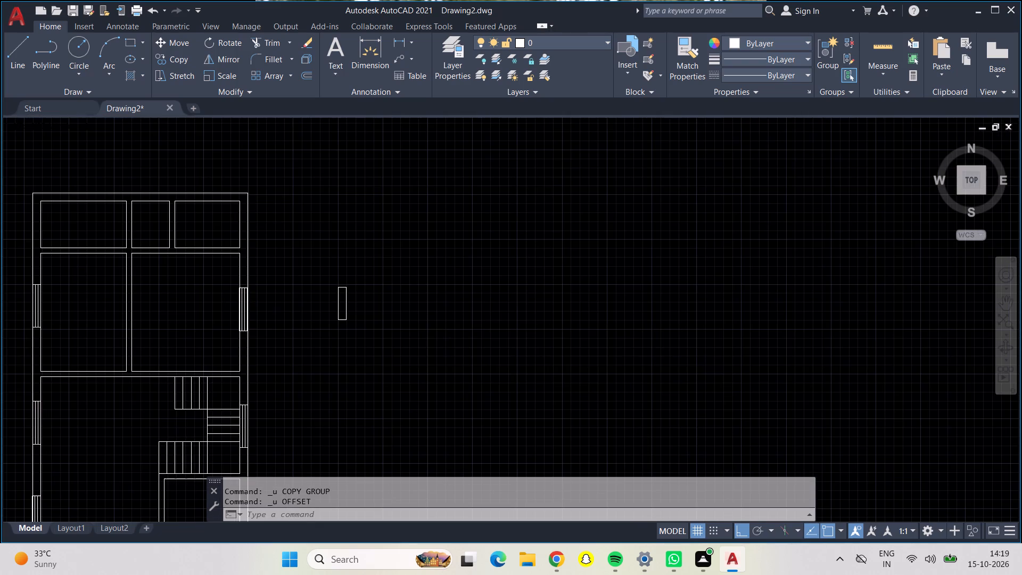
pyautogui.scroll(-1, 297, 332)
pyautogui.scroll(1, 297, 332)
pyautogui.moveTo(297, 332); pyautogui.dragTo(272, 228, button='middle')
pyautogui.scroll(-1, 271, 219)
pyautogui.scroll(1, 270, 228)
pyautogui.scroll(-1, 270, 237)
pyautogui.scroll(3, 311, 193)
pyautogui.scroll(-1, 311, 193)
pyautogui.scroll(1, 324, 211)
pyautogui.scroll(-1, 324, 211)
pyautogui.scroll(1, 324, 211)
pyautogui.moveTo(324, 211); pyautogui.dragTo(336, 281, button='middle')
pyautogui.press('Escape')
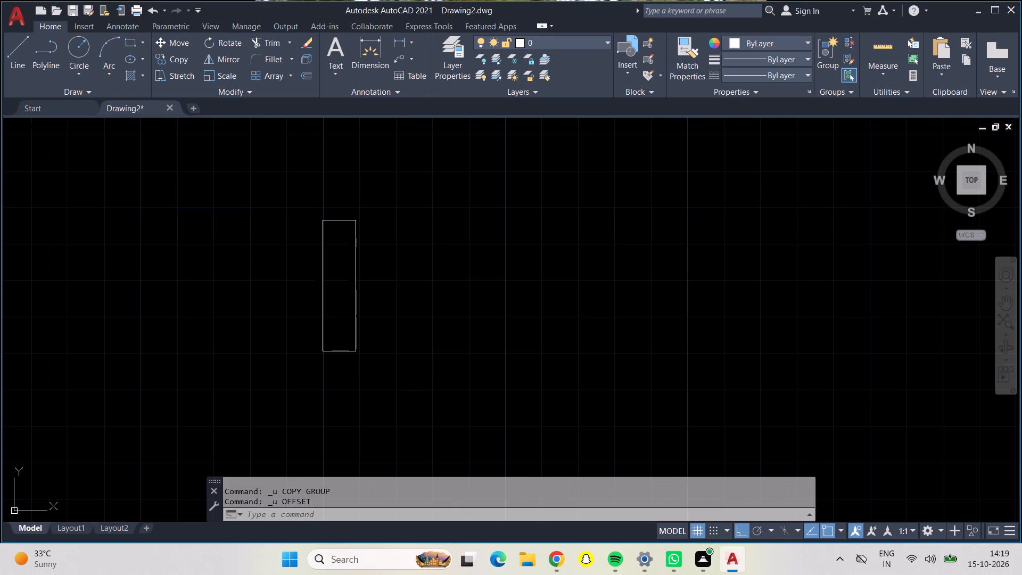
pyautogui.press('o')
pyautogui.press('Return')
pyautogui.press('2')
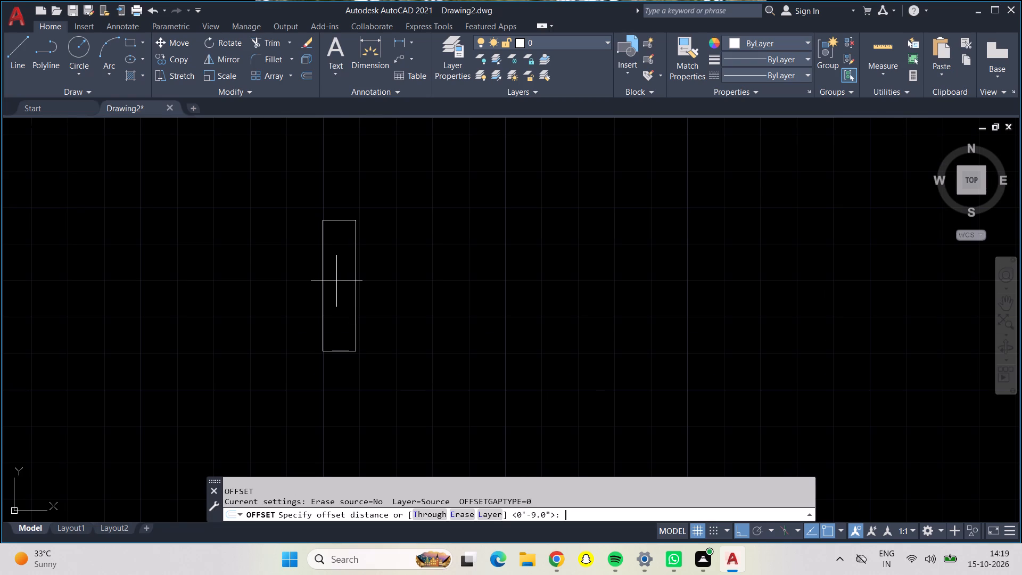
pyautogui.press("'")
pyautogui.press('Return')
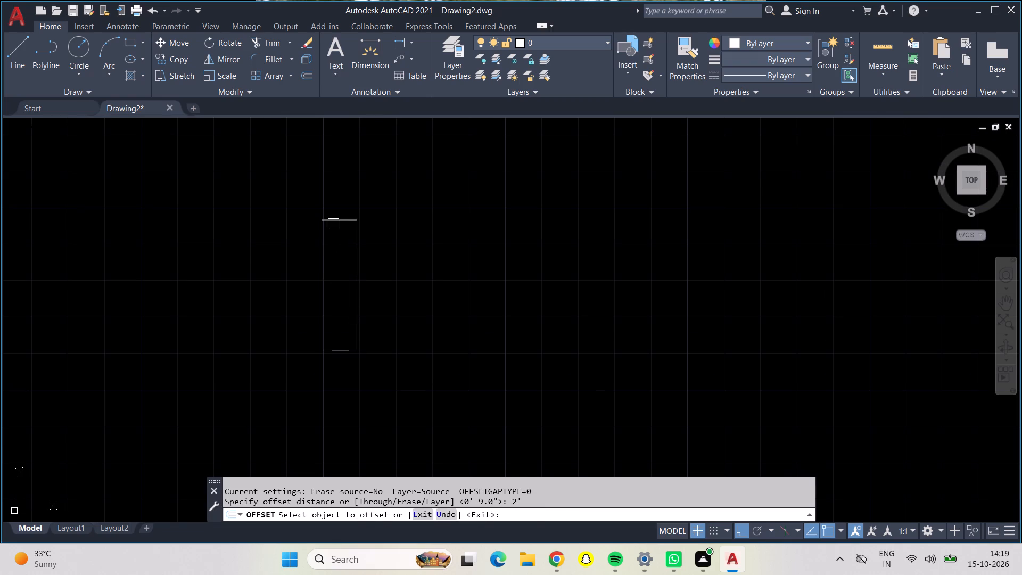
pyautogui.click(333, 224)
pyautogui.click(343, 282)
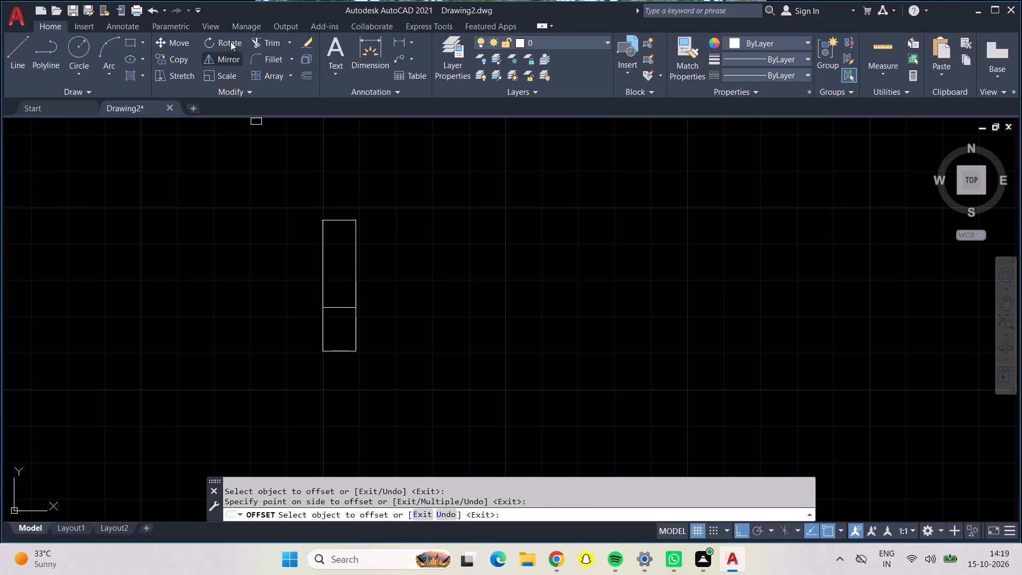
# Trim away the part of the rectangle below the offset line to leave a 2' by 9" outline, and end trimming.
pyautogui.click(273, 41)
pyautogui.moveTo(297, 333); pyautogui.dragTo(327, 362)
pyautogui.press('Escape')
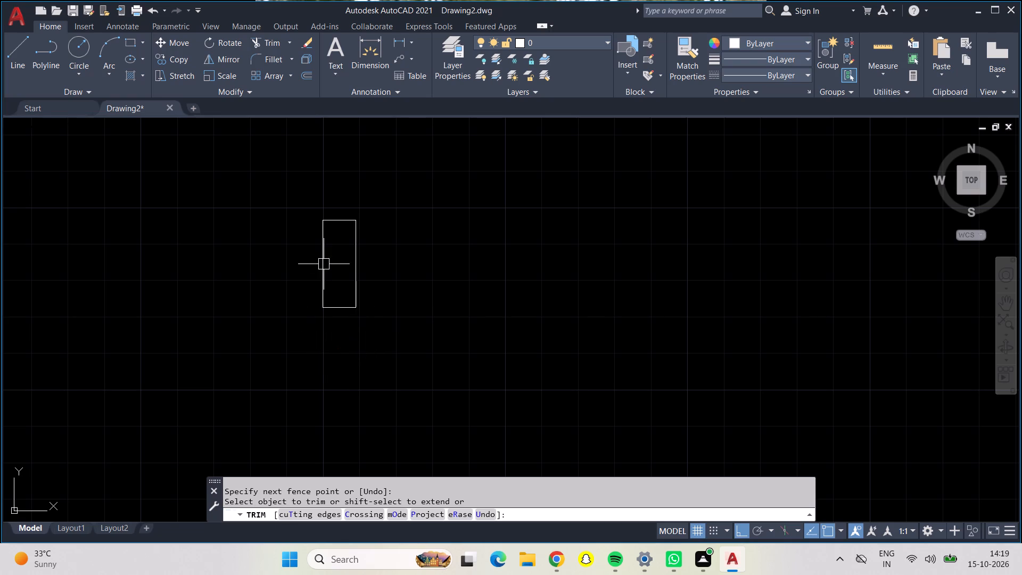
# Offset both long edges of the 2' by 9" outline 3" inward to form the window's glazing lines, and end offsetting.
pyautogui.press('o')
pyautogui.press('Return')
pyautogui.press('3')
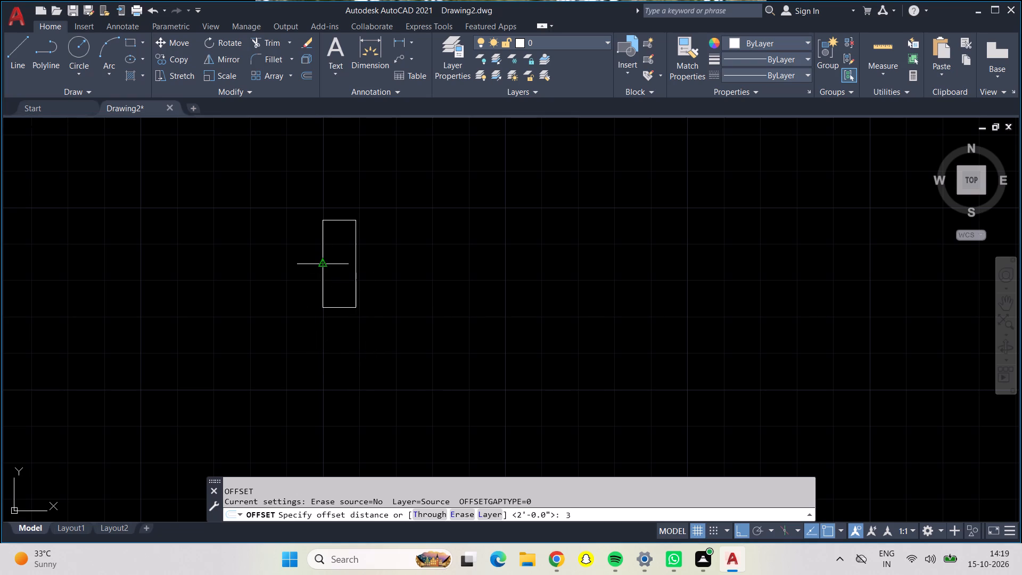
pyautogui.hotkey('shift', '"')
pyautogui.press('Return')
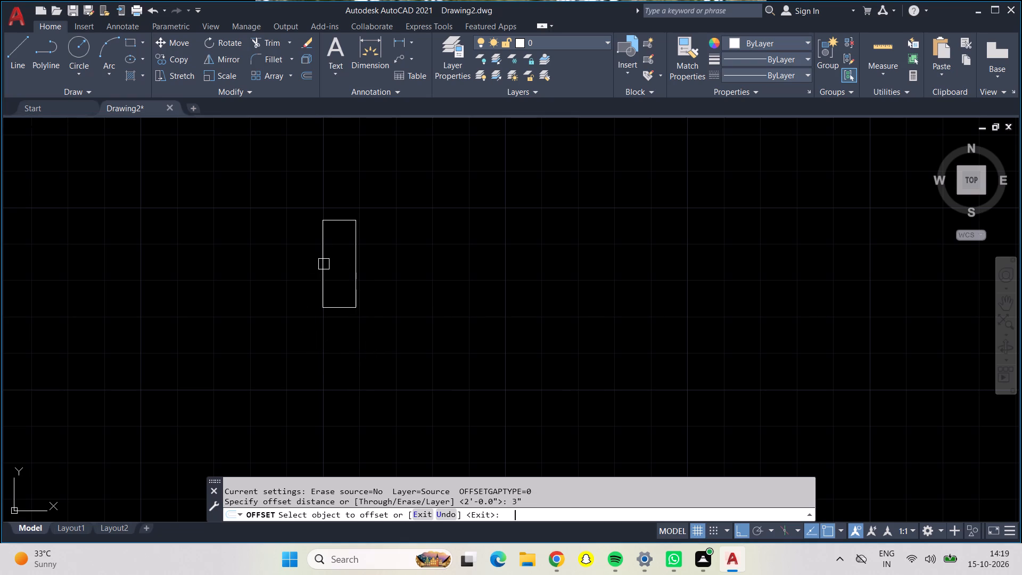
pyautogui.click(324, 264)
pyautogui.click(323, 262)
pyautogui.click(328, 264)
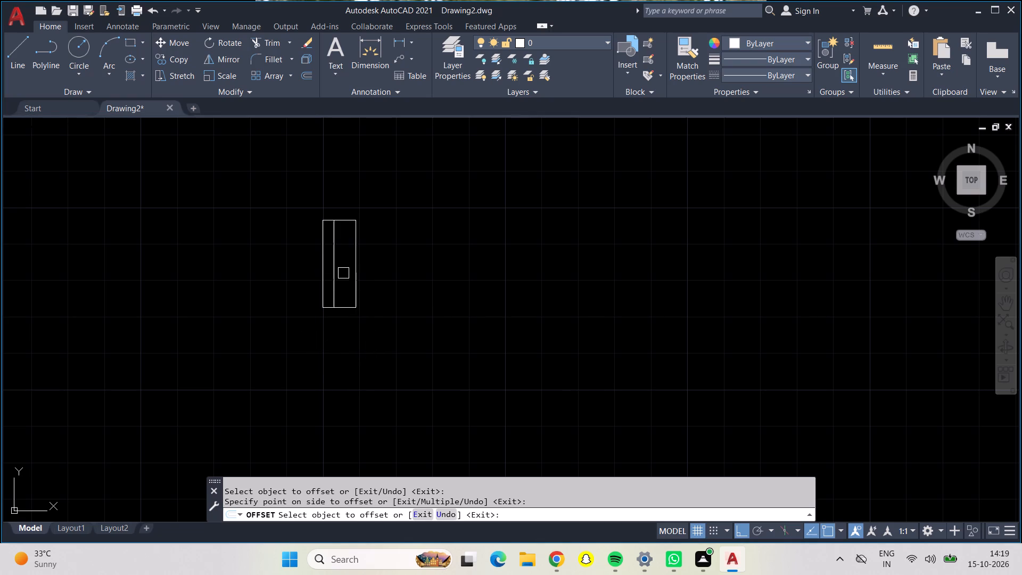
pyautogui.click(352, 278)
pyautogui.click(343, 275)
pyautogui.press('Escape')
# Copy the finished 2' by 9" window into the right outer wall beside the top-right room, with Ortho off.
pyautogui.click(298, 203)
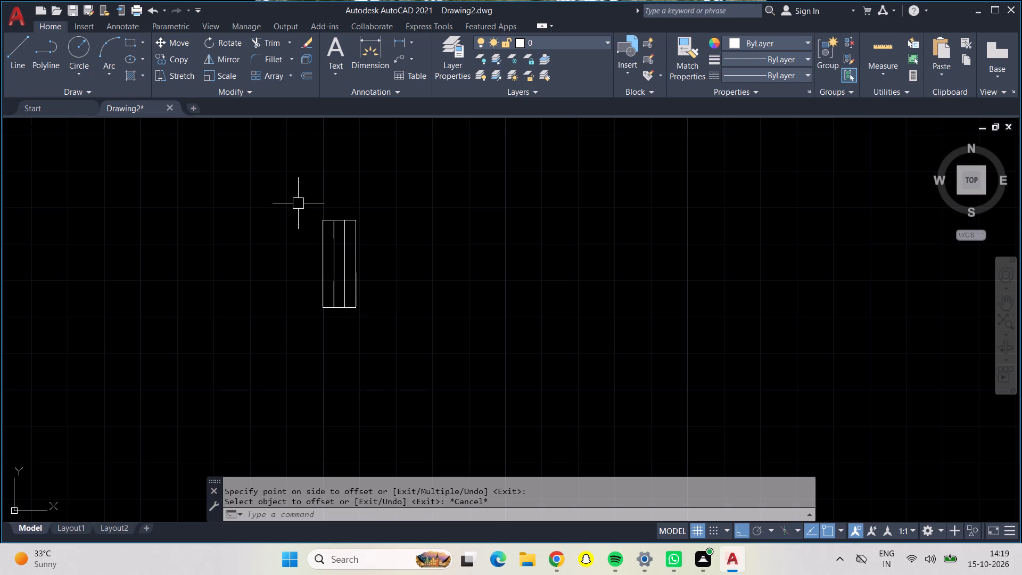
pyautogui.click(413, 396)
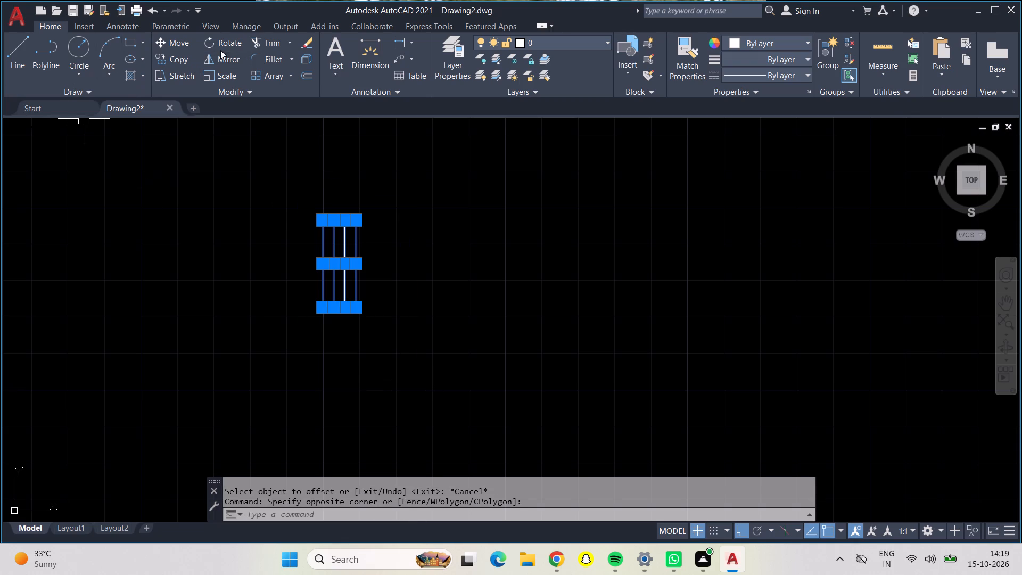
pyautogui.click(175, 57)
pyautogui.click(334, 249)
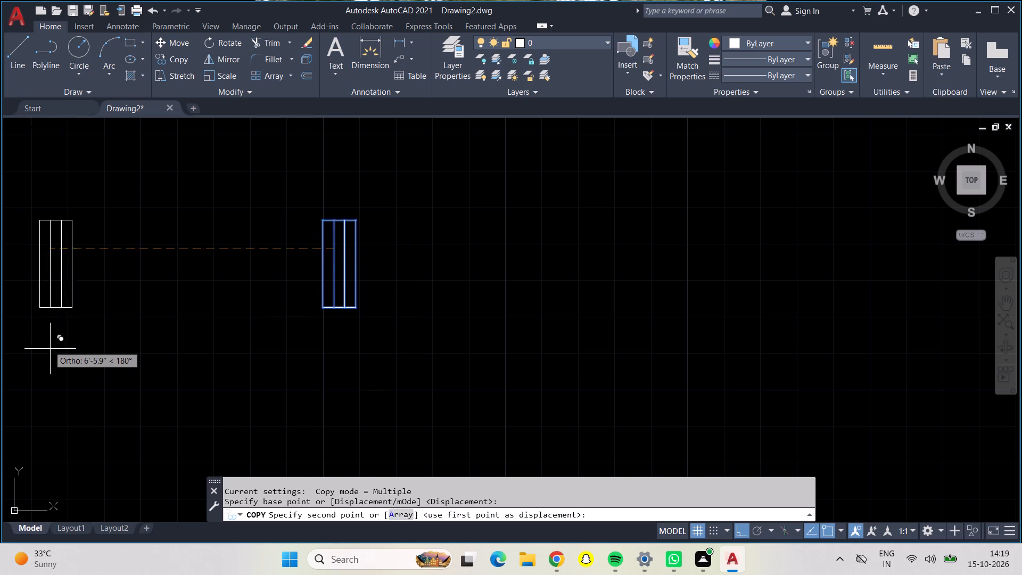
pyautogui.scroll(-3, 48, 346)
pyautogui.moveTo(48, 343); pyautogui.dragTo(235, 379, button='middle')
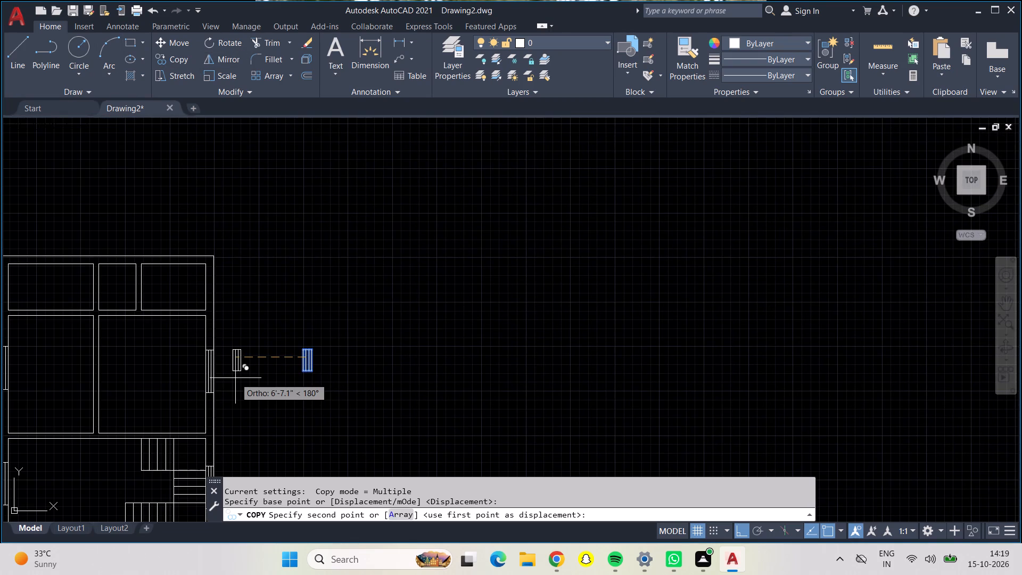
pyautogui.press('F8')
pyautogui.scroll(1, 212, 278)
pyautogui.scroll(-1, 211, 280)
pyautogui.scroll(1, 211, 280)
pyautogui.scroll(-1, 211, 280)
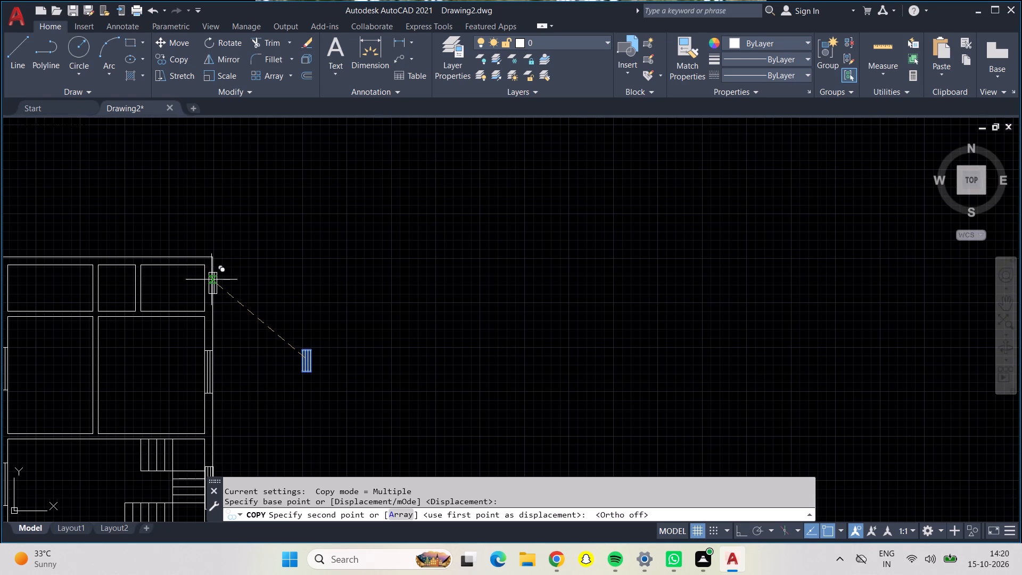
pyautogui.scroll(3, 191, 284)
pyautogui.scroll(-1, 248, 289)
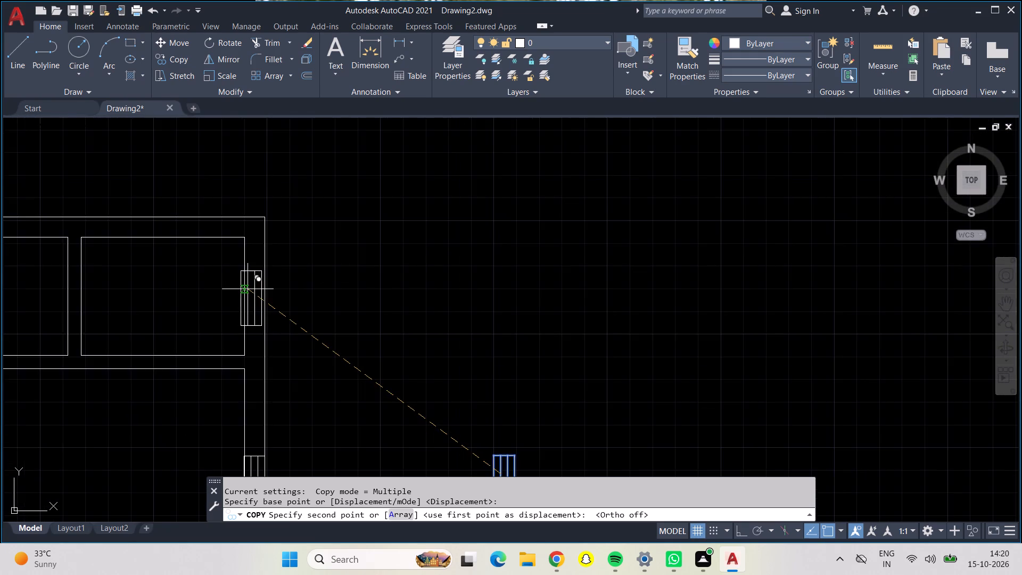
pyautogui.scroll(2, 248, 289)
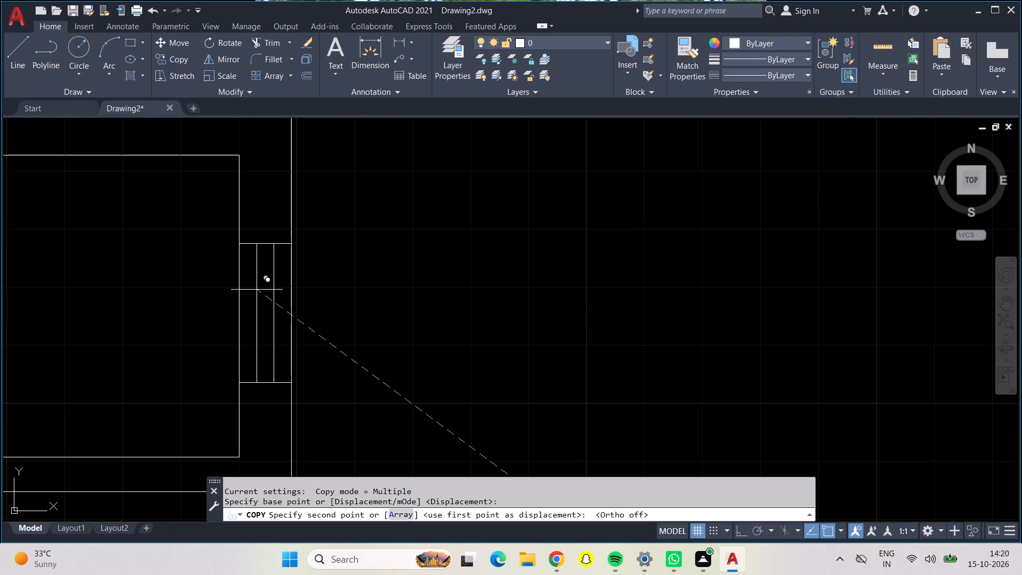
pyautogui.click(257, 289)
# Place another copy of the 2' by 9" window in the right outer wall beside the small room below the staircase, and end copying.
pyautogui.scroll(1, 267, 353)
pyautogui.scroll(-2, 267, 353)
pyautogui.scroll(-1, 329, 429)
pyautogui.moveTo(346, 410); pyautogui.dragTo(313, 233, button='middle')
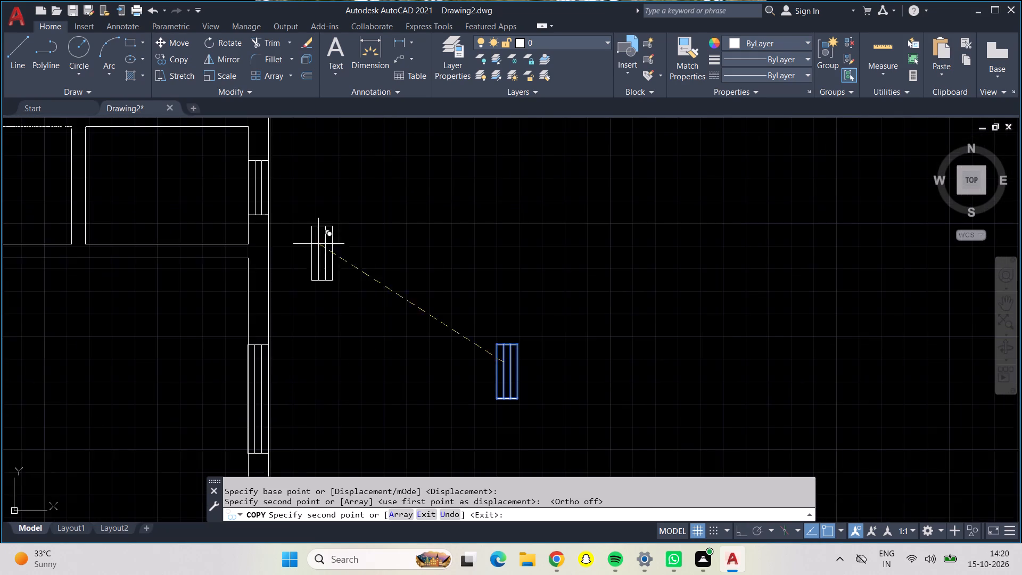
pyautogui.scroll(-2, 325, 265)
pyautogui.moveTo(333, 336); pyautogui.dragTo(304, 196, button='middle')
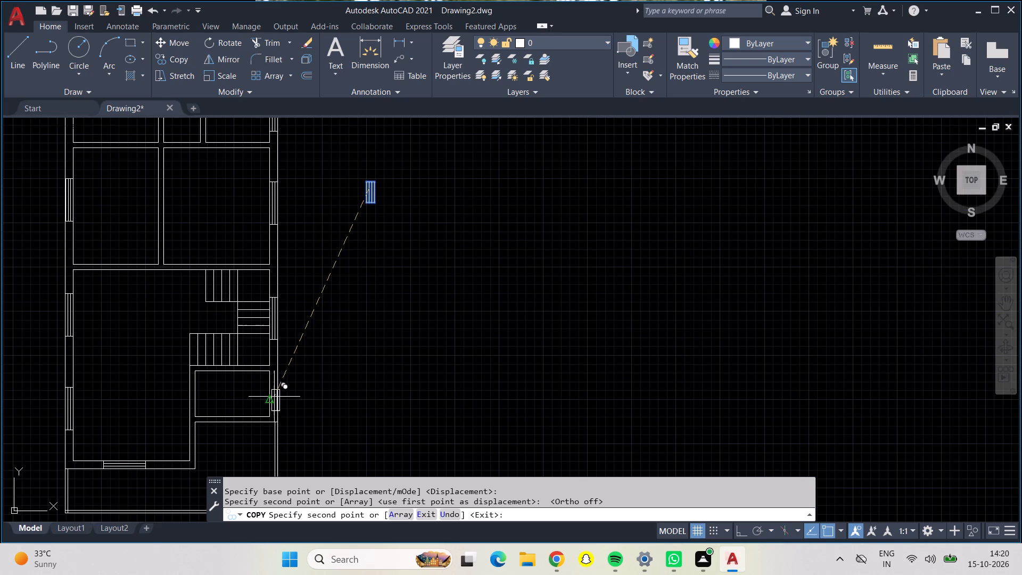
pyautogui.scroll(3, 274, 397)
pyautogui.scroll(-1, 274, 397)
pyautogui.scroll(1, 274, 397)
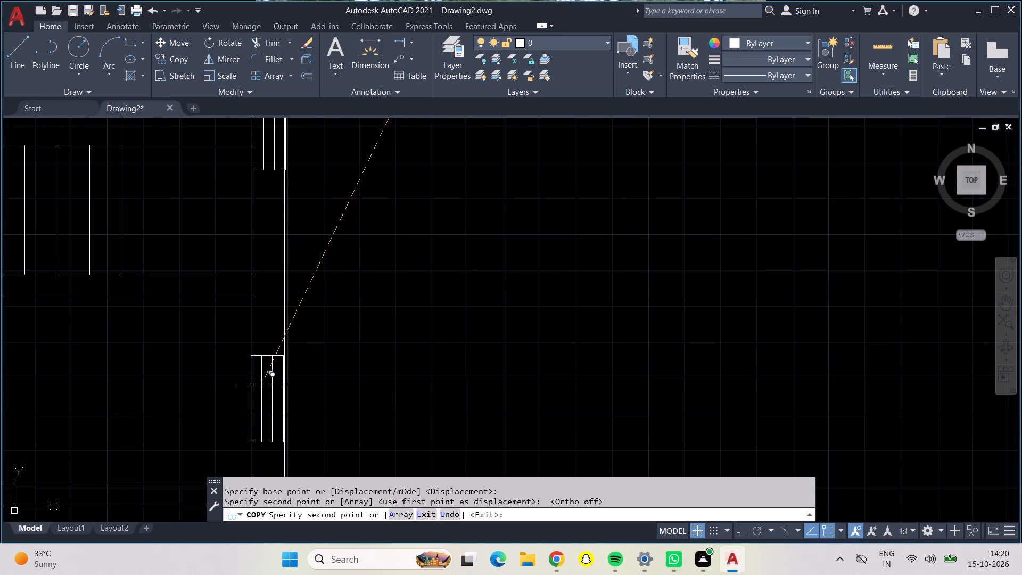
pyautogui.scroll(-1, 260, 384)
pyautogui.scroll(2, 260, 384)
pyautogui.moveTo(260, 383); pyautogui.dragTo(260, 375, button='middle')
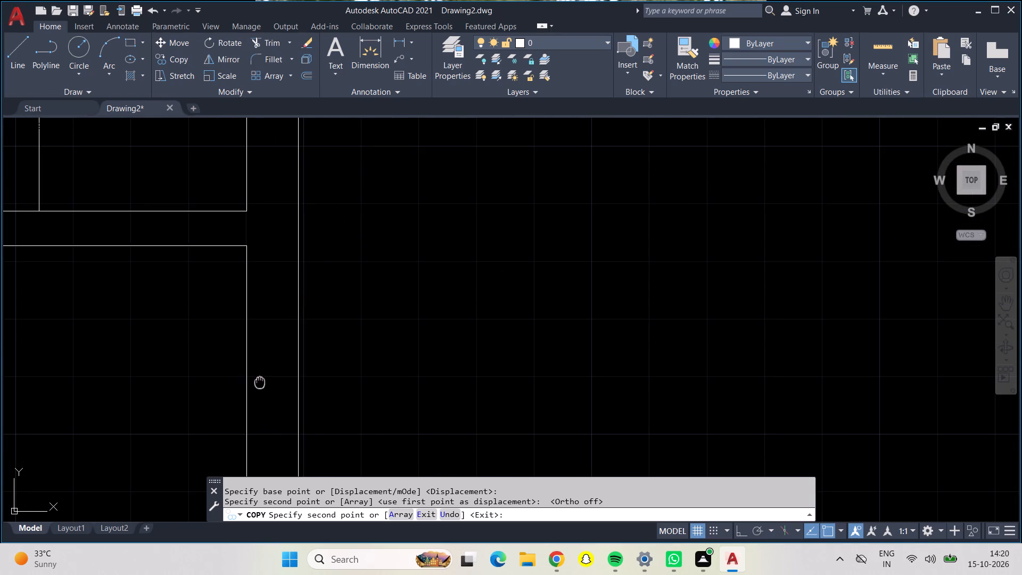
pyautogui.moveTo(260, 375); pyautogui.dragTo(265, 315, button='middle')
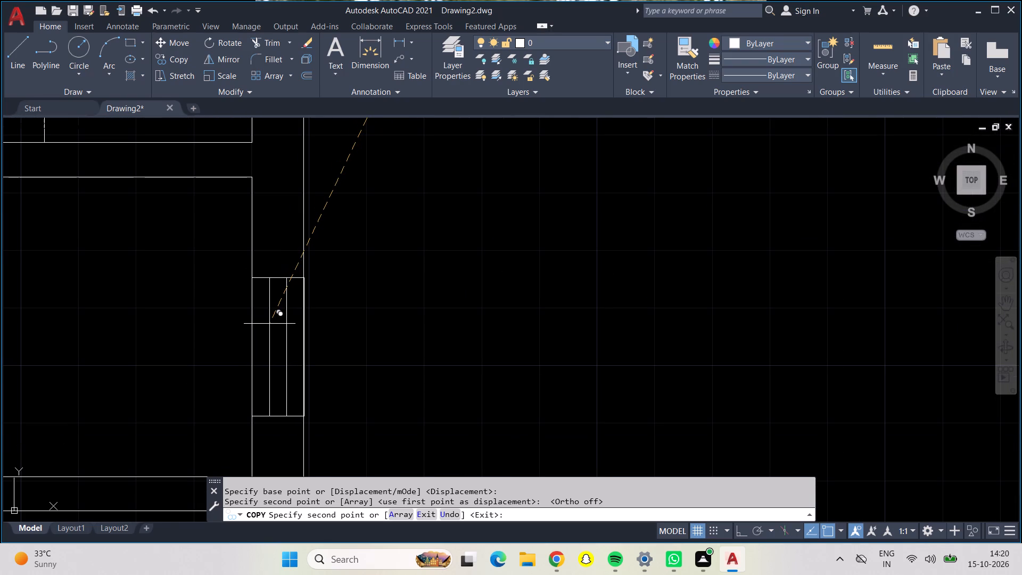
pyautogui.click(269, 324)
pyautogui.scroll(-2, 273, 358)
pyautogui.scroll(1, 389, 407)
pyautogui.scroll(-1, 389, 407)
pyautogui.scroll(1, 390, 408)
pyautogui.scroll(-1, 390, 408)
pyautogui.middleClick(390, 408)
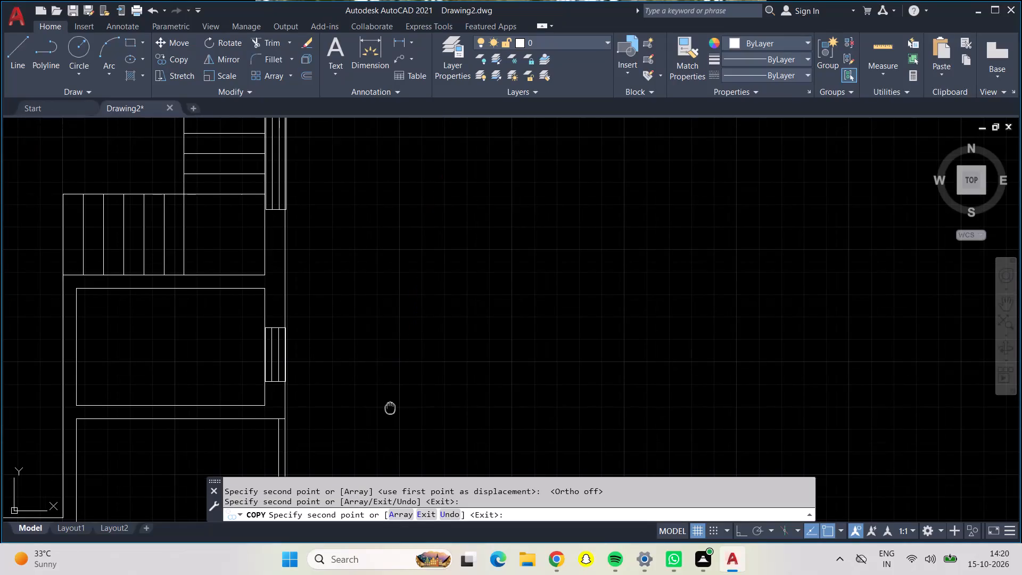
pyautogui.press('Escape')
# Erase the original 2' by 9" window standing outside the plan.
pyautogui.scroll(-2, 393, 409)
pyautogui.scroll(1, 393, 409)
pyautogui.scroll(-1, 393, 409)
pyautogui.scroll(1, 392, 409)
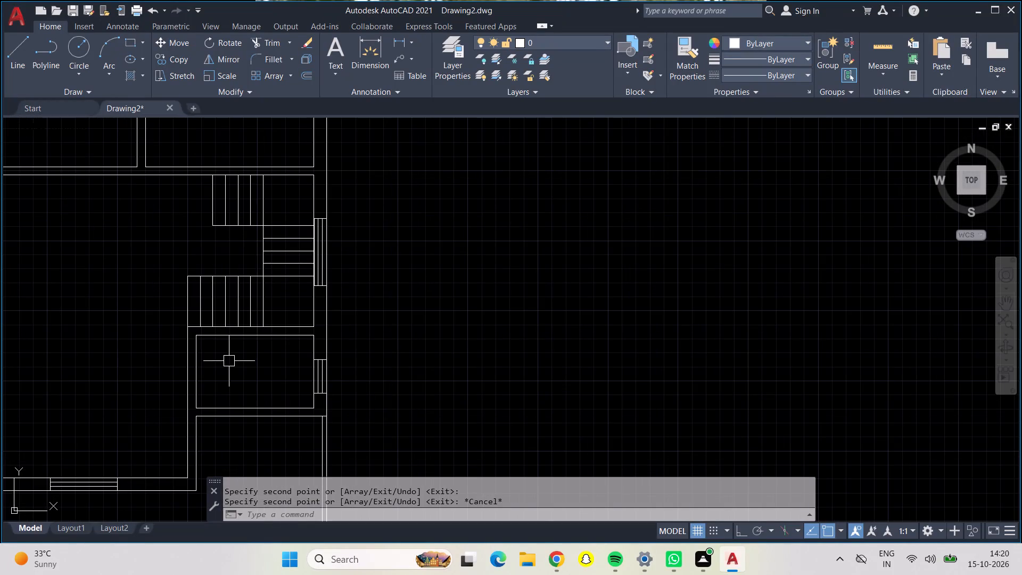
pyautogui.scroll(-1, 229, 359)
pyautogui.moveTo(229, 359); pyautogui.dragTo(364, 455, button='middle')
pyautogui.moveTo(247, 358); pyautogui.dragTo(274, 462, button='middle')
pyautogui.moveTo(282, 392); pyautogui.dragTo(240, 371, button='middle')
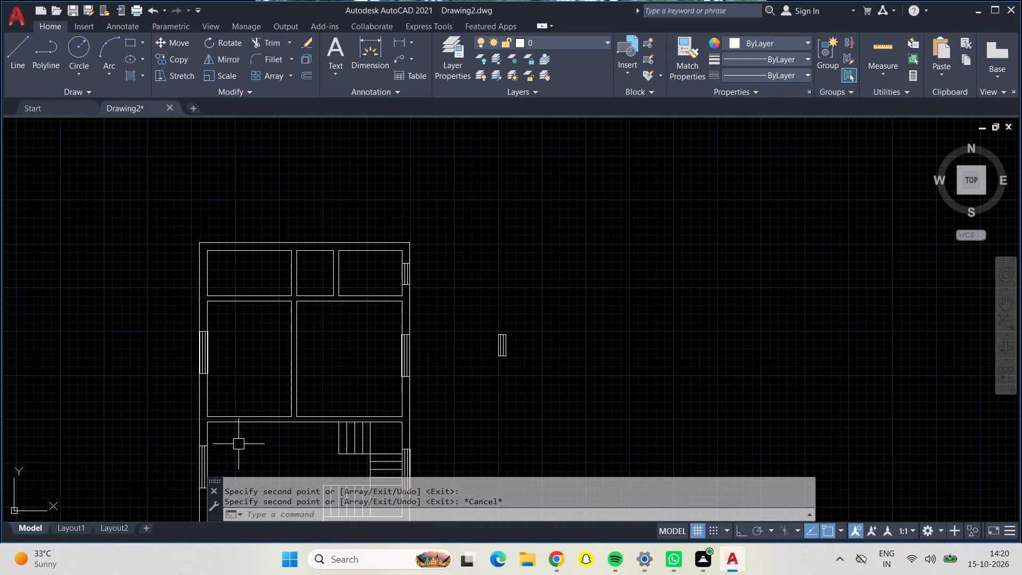
pyautogui.scroll(-2, 309, 384)
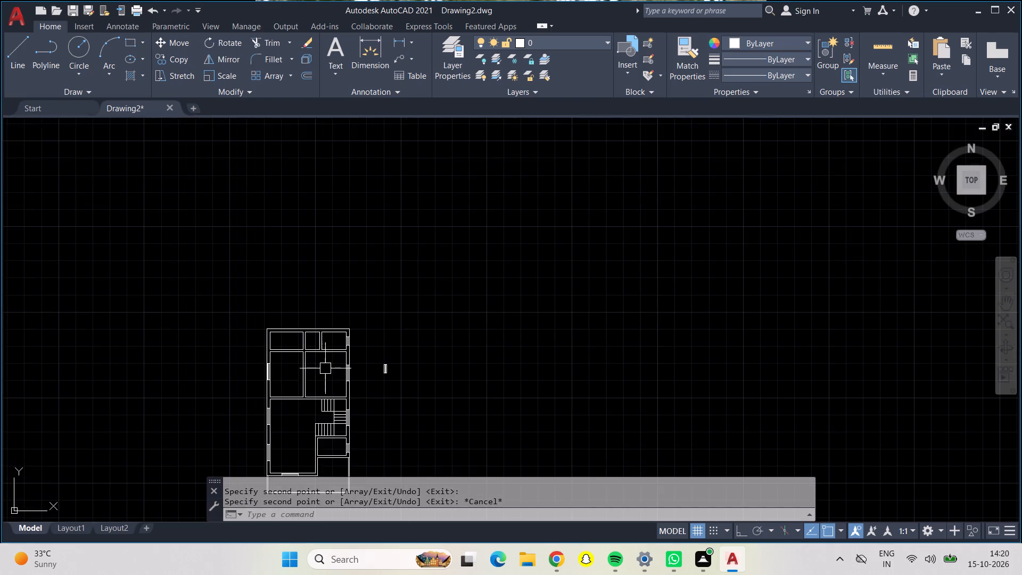
pyautogui.scroll(-1, 327, 368)
pyautogui.moveTo(328, 368); pyautogui.dragTo(320, 322, button='middle')
pyautogui.scroll(4, 346, 324)
pyautogui.scroll(-1, 346, 324)
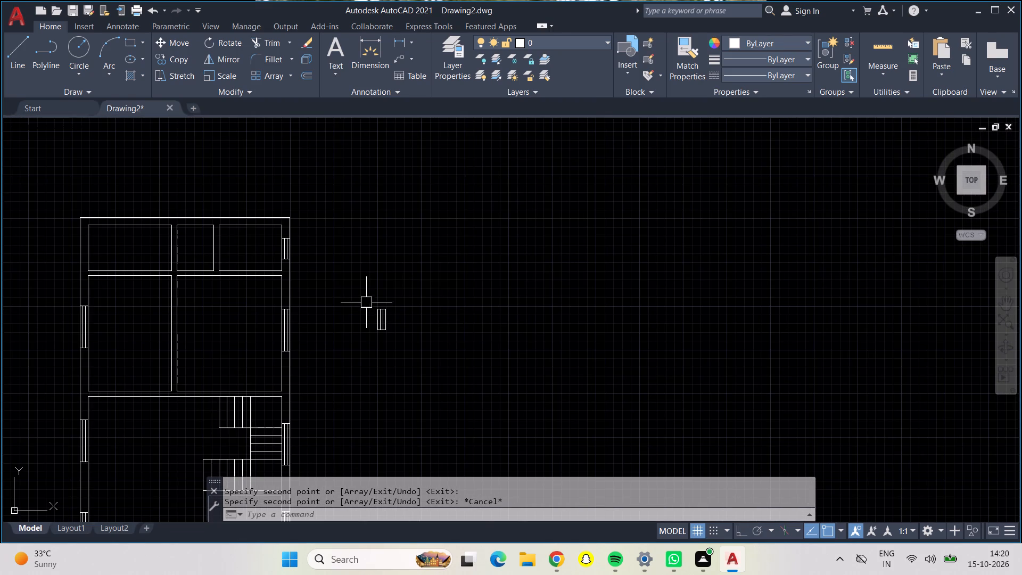
pyautogui.click(366, 301)
pyautogui.click(439, 363)
pyautogui.press('Delete')
# Look over the floor plan's rooms, staircase and windows from the lower porch area up to the top rooms.
pyautogui.scroll(1, 456, 376)
pyautogui.scroll(-1, 454, 374)
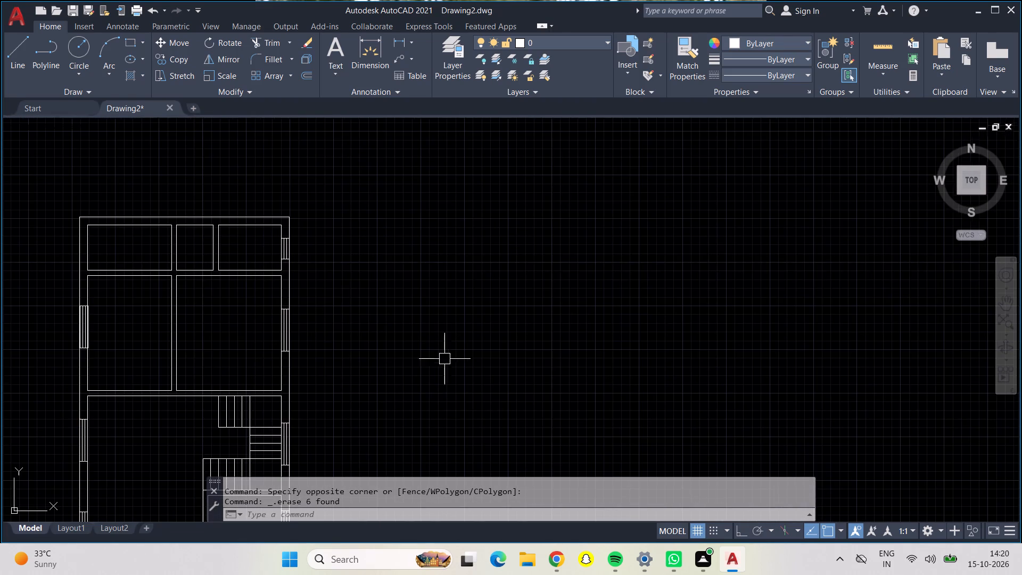
pyautogui.moveTo(433, 338); pyautogui.dragTo(529, 179, button='middle')
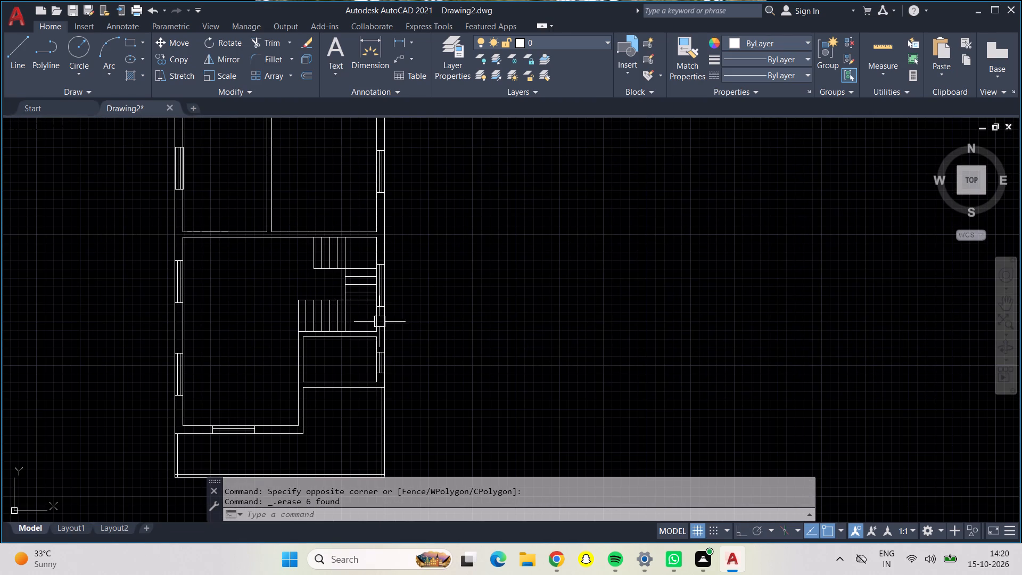
pyautogui.moveTo(277, 327); pyautogui.dragTo(324, 348, button='middle')
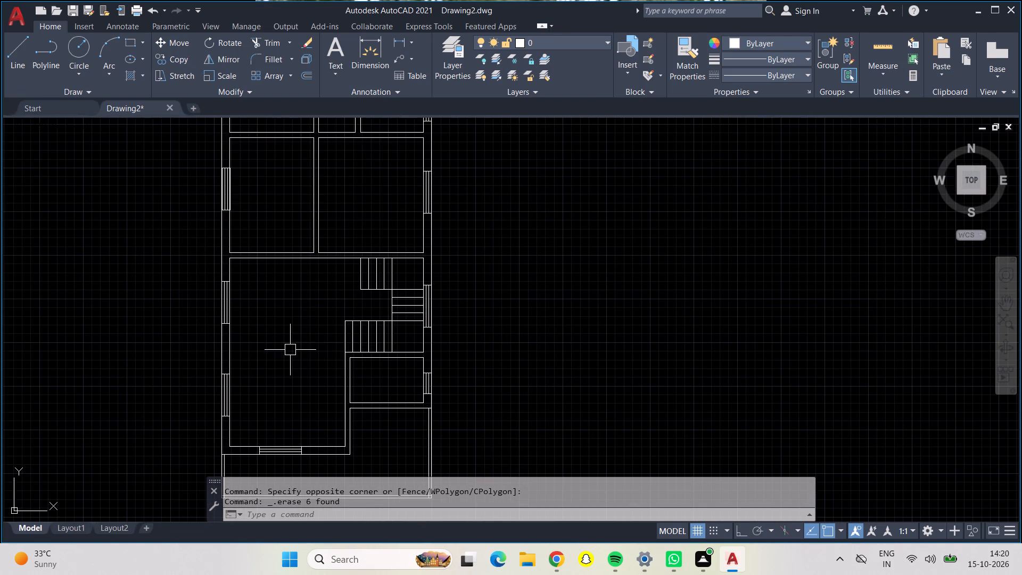
pyautogui.moveTo(290, 350); pyautogui.dragTo(309, 200, button='middle')
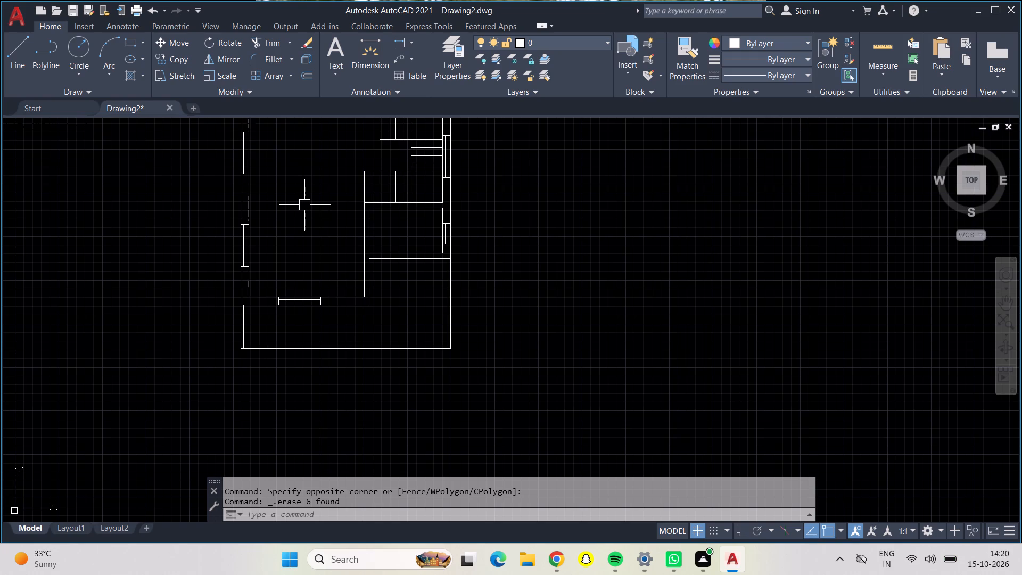
pyautogui.scroll(1, 345, 451)
pyautogui.moveTo(262, 237); pyautogui.dragTo(277, 306, button='middle')
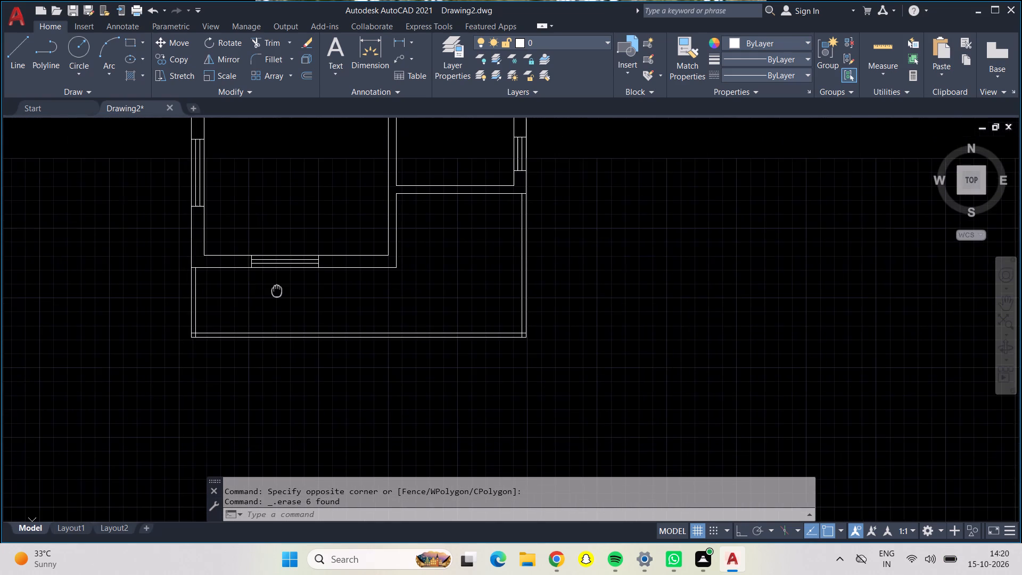
pyautogui.moveTo(277, 306); pyautogui.dragTo(260, 391, button='middle')
pyautogui.moveTo(257, 235); pyautogui.dragTo(245, 441, button='middle')
pyautogui.scroll(2, 227, 353)
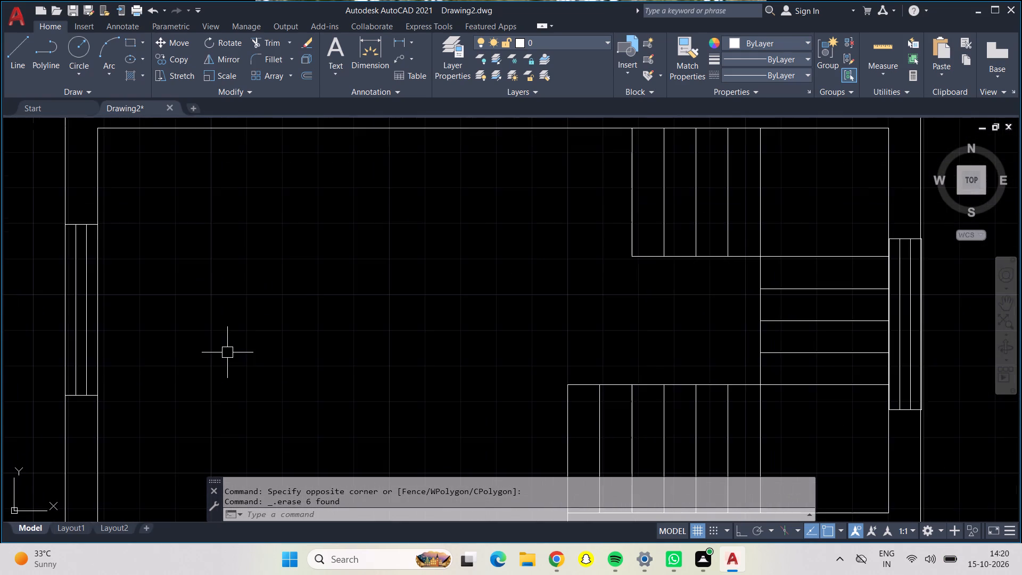
pyautogui.scroll(-1, 227, 352)
pyautogui.scroll(1, 227, 352)
pyautogui.scroll(-1, 227, 352)
pyautogui.scroll(5, 225, 351)
pyautogui.scroll(-1, 225, 351)
pyautogui.scroll(1, 225, 351)
pyautogui.scroll(-1, 225, 351)
pyautogui.scroll(1, 223, 348)
pyautogui.scroll(-5, 223, 348)
pyautogui.scroll(1, 224, 344)
pyautogui.scroll(-2, 224, 344)
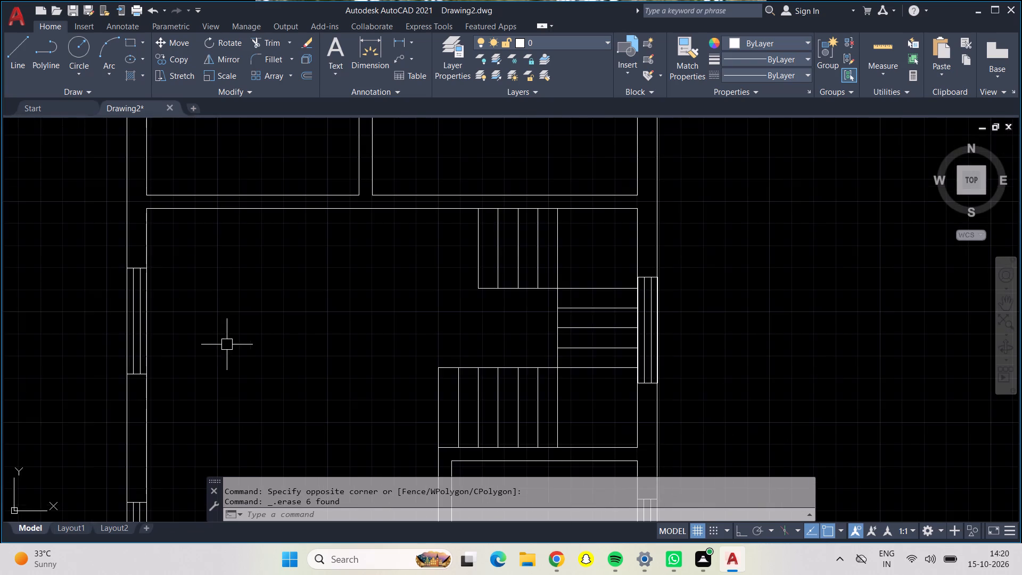
pyautogui.scroll(-1, 233, 344)
pyautogui.moveTo(230, 343); pyautogui.dragTo(231, 440, button='middle')
pyautogui.scroll(2, 245, 235)
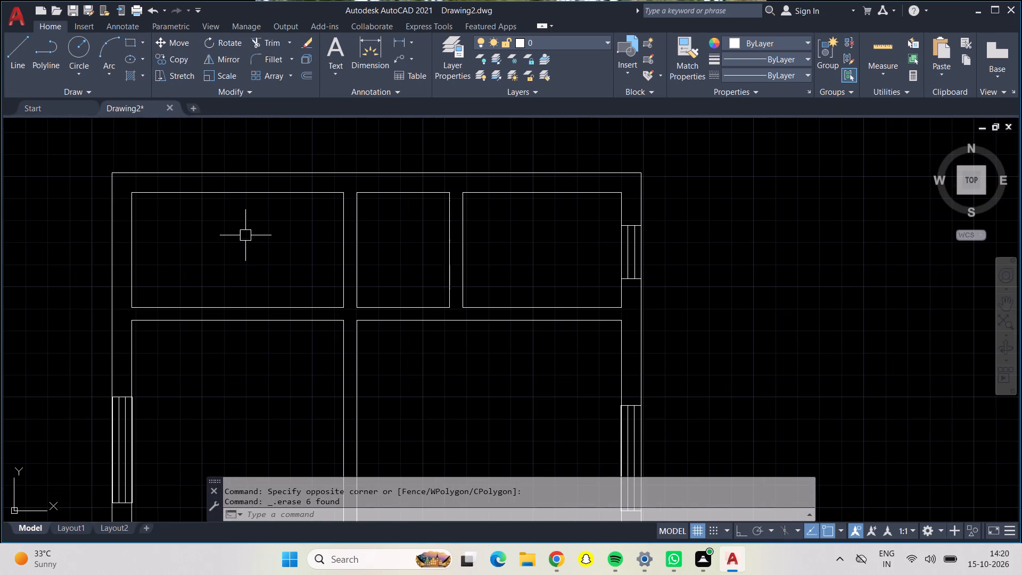
# Open a multiline text box inside the top-left room and set its text height to 9".
pyautogui.click(335, 57)
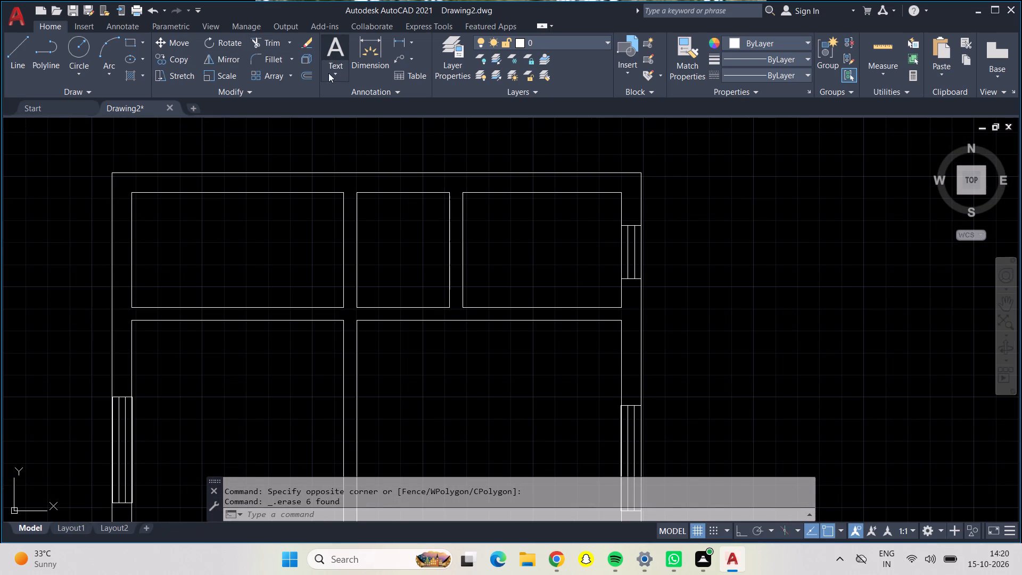
pyautogui.click(177, 228)
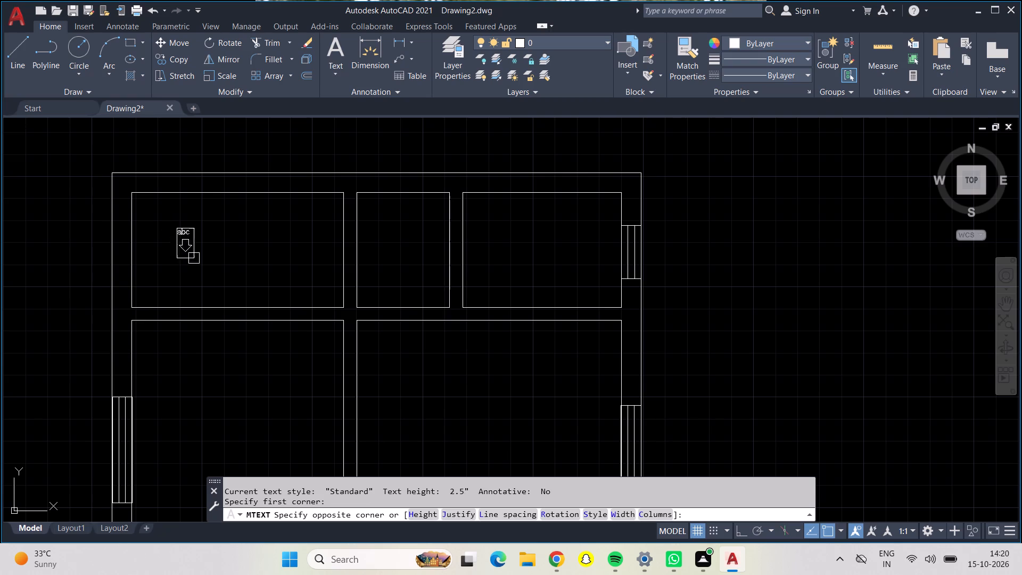
pyautogui.click(322, 255)
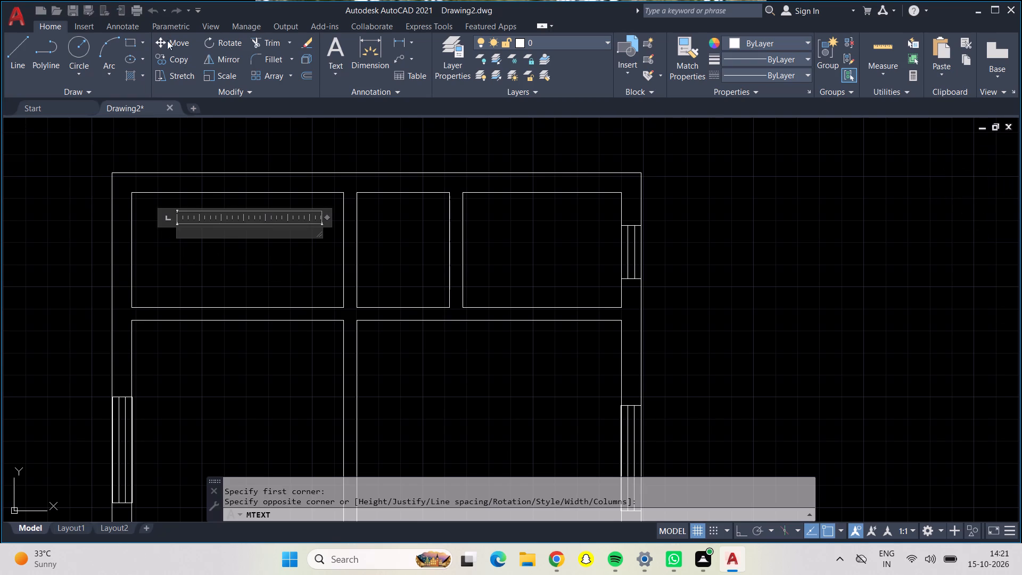
pyautogui.click(188, 53)
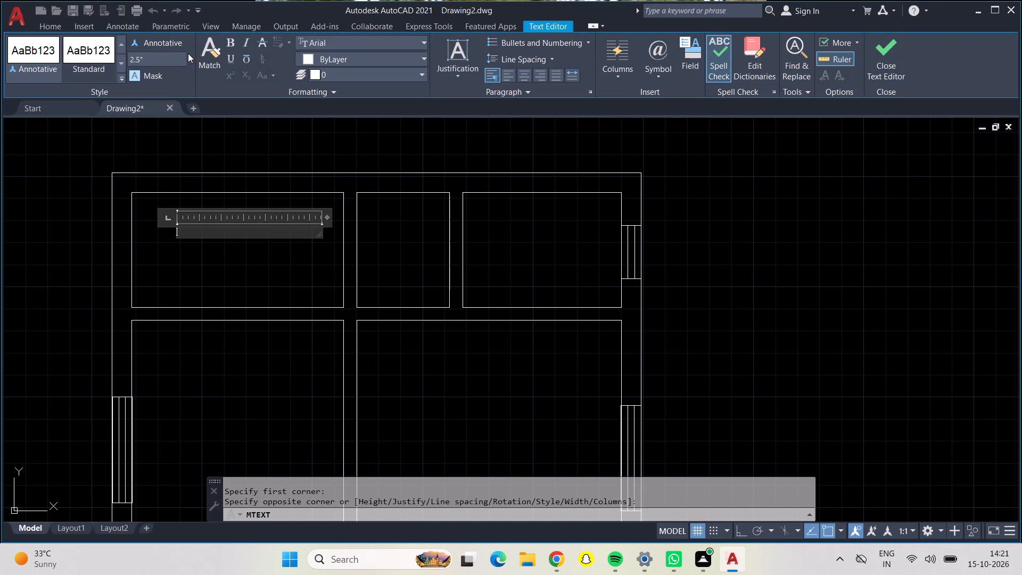
pyautogui.click(171, 59)
pyautogui.press('BackSpace')
pyautogui.press('BackSpace')
pyautogui.press('BackSpace')
pyautogui.press('BackSpace')
pyautogui.press('BackSpace')
pyautogui.press('BackSpace')
pyautogui.write('9"')
pyautogui.press('Return')
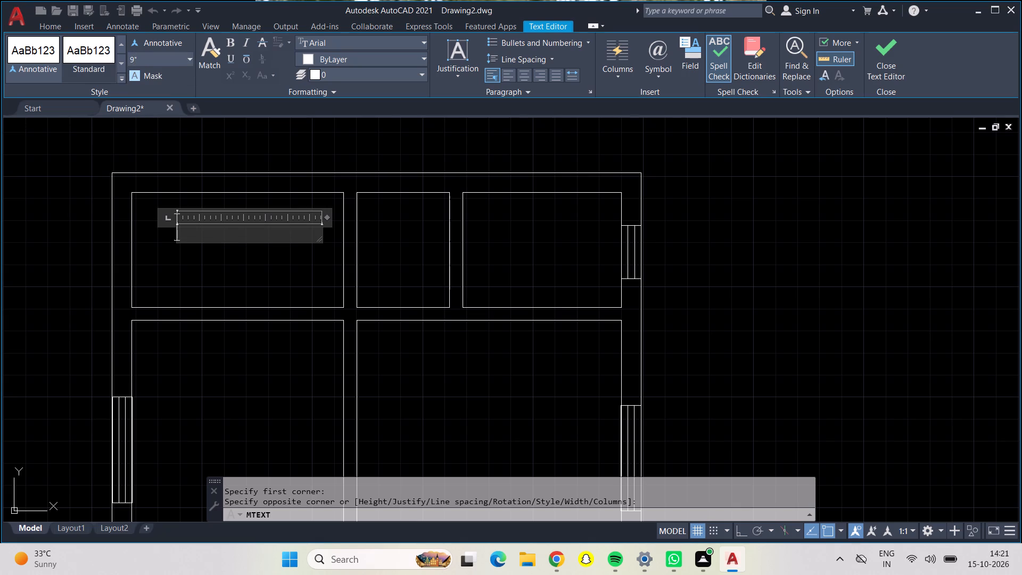
# Enter OPEN AREA as centred text and widen the text box so the label fits on one line.
pyautogui.write('OP')
pyautogui.write('EN')
pyautogui.press('space')
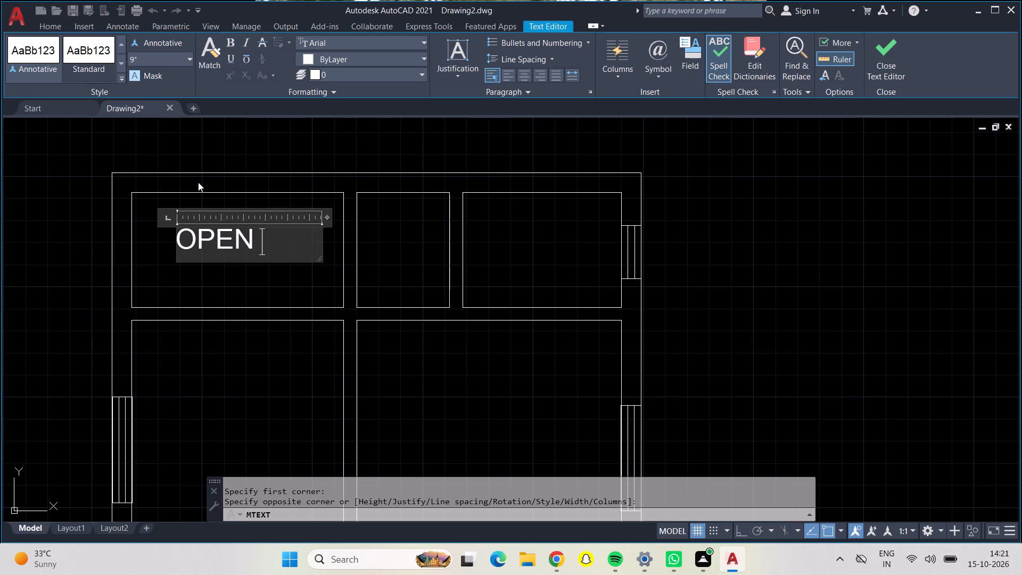
pyautogui.hotkey('shift', 'a')
pyautogui.write('REA')
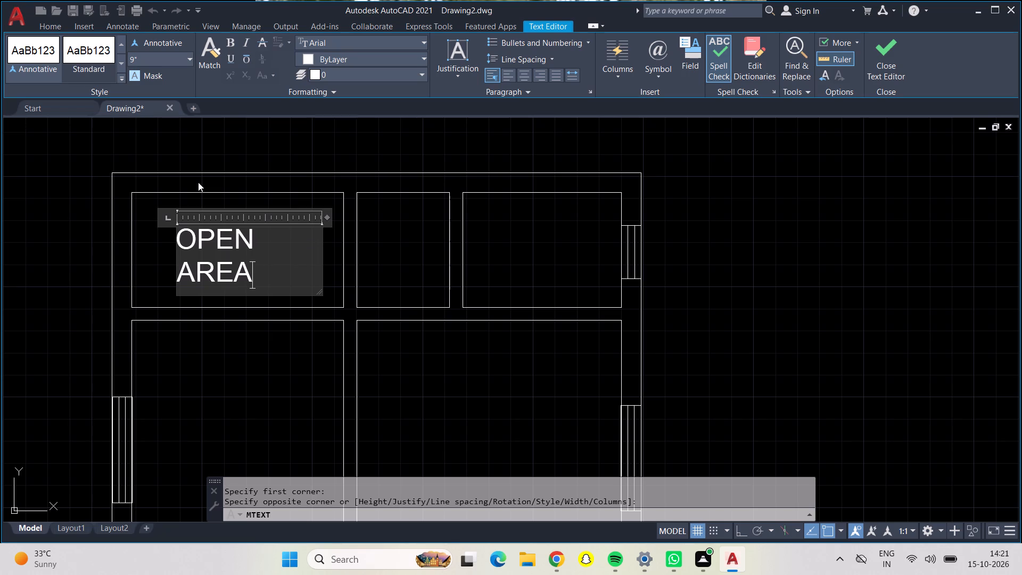
pyautogui.click(523, 69)
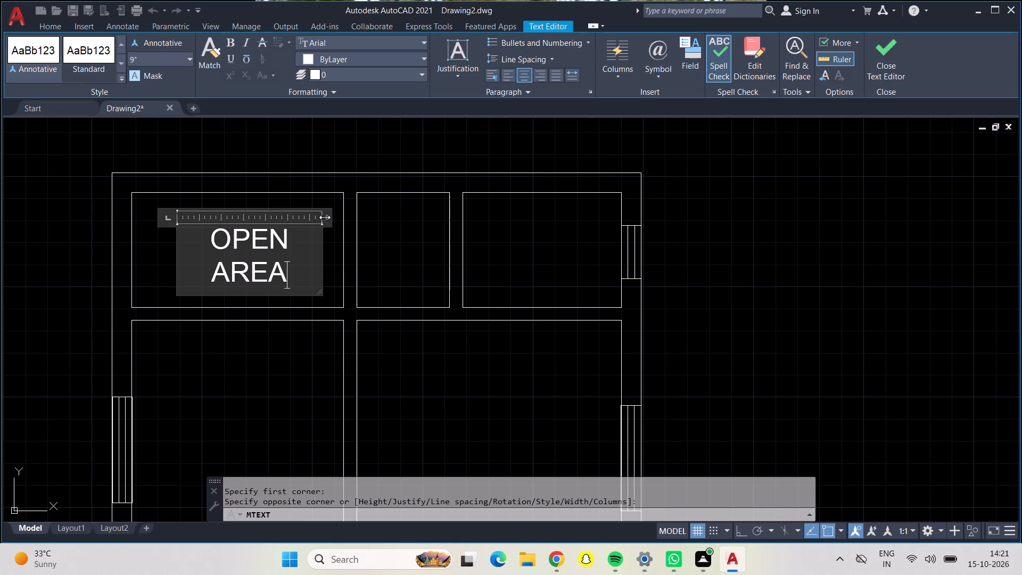
pyautogui.moveTo(325, 217); pyautogui.dragTo(415, 226)
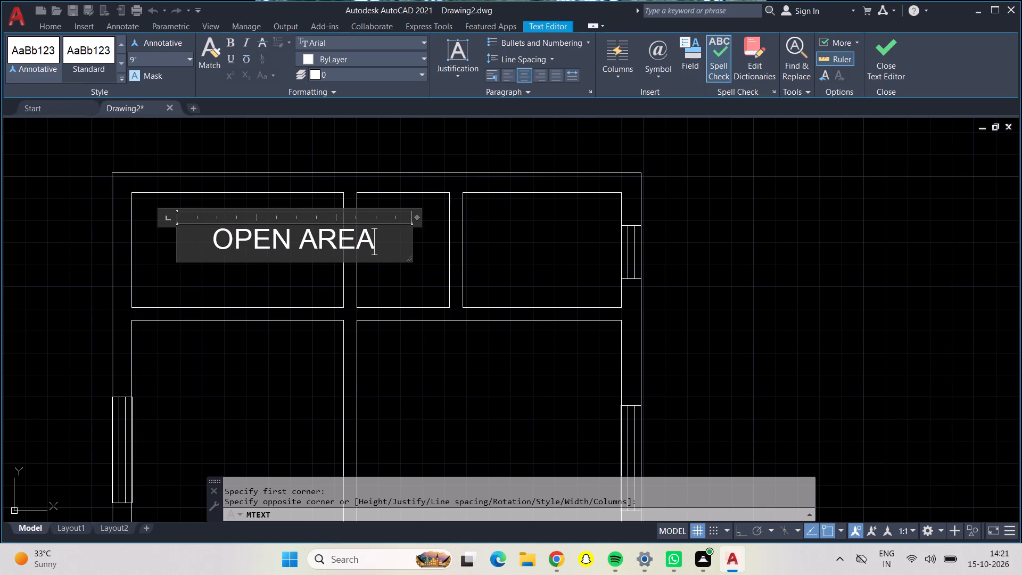
# Add 8'0" X 4'4" as a second line below OPEN AREA and finish the text.
pyautogui.press('Return')
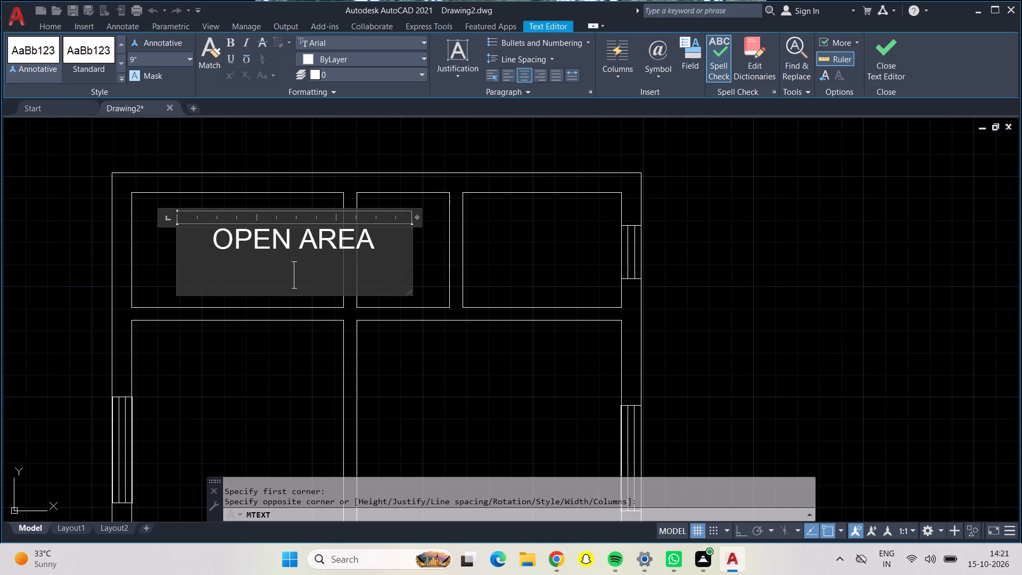
pyautogui.write('8\'0"')
pyautogui.press('space')
pyautogui.hotkey('shift', 'x')
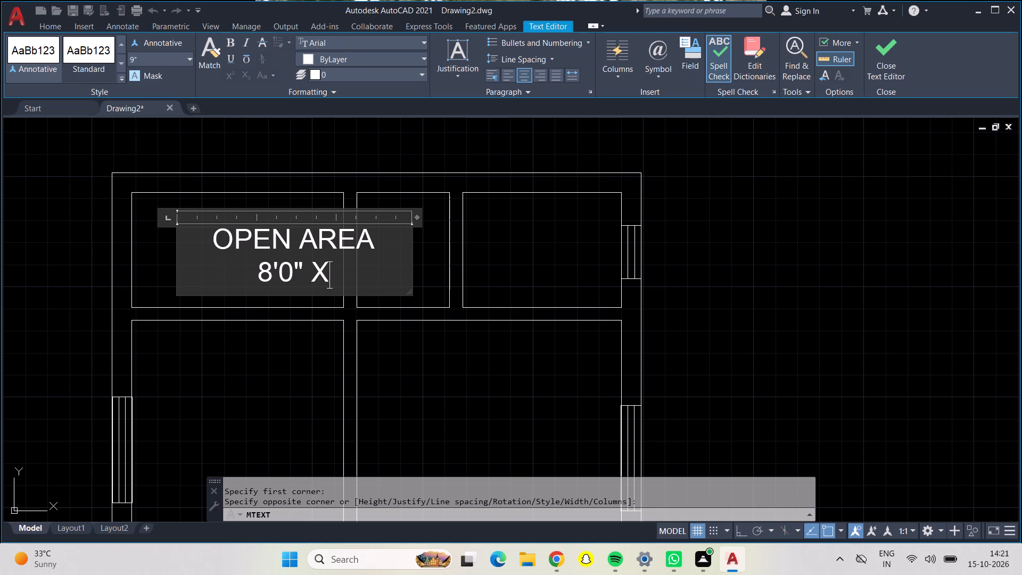
pyautogui.press('space')
pyautogui.write('4\'4"')
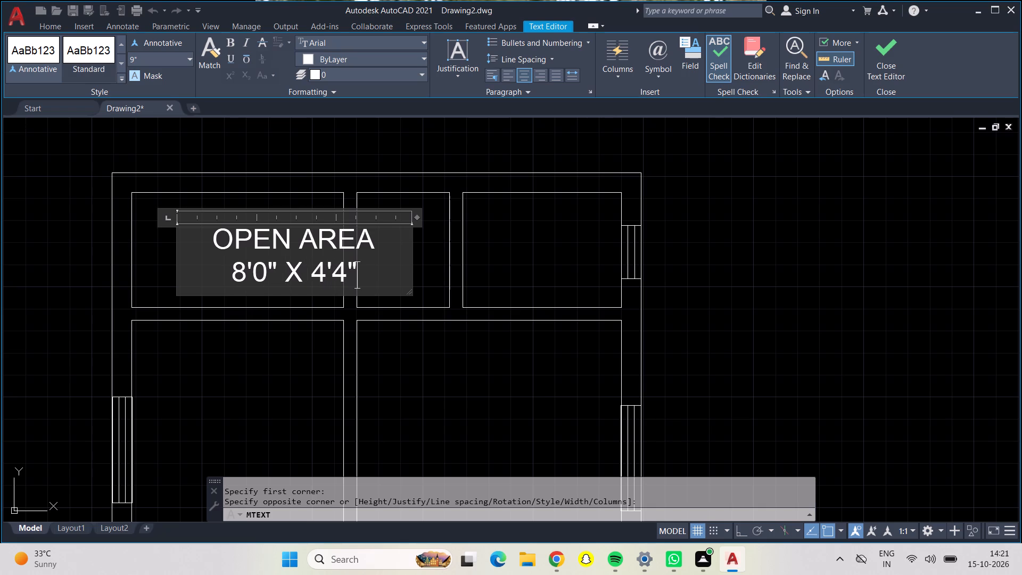
pyautogui.click(84, 247)
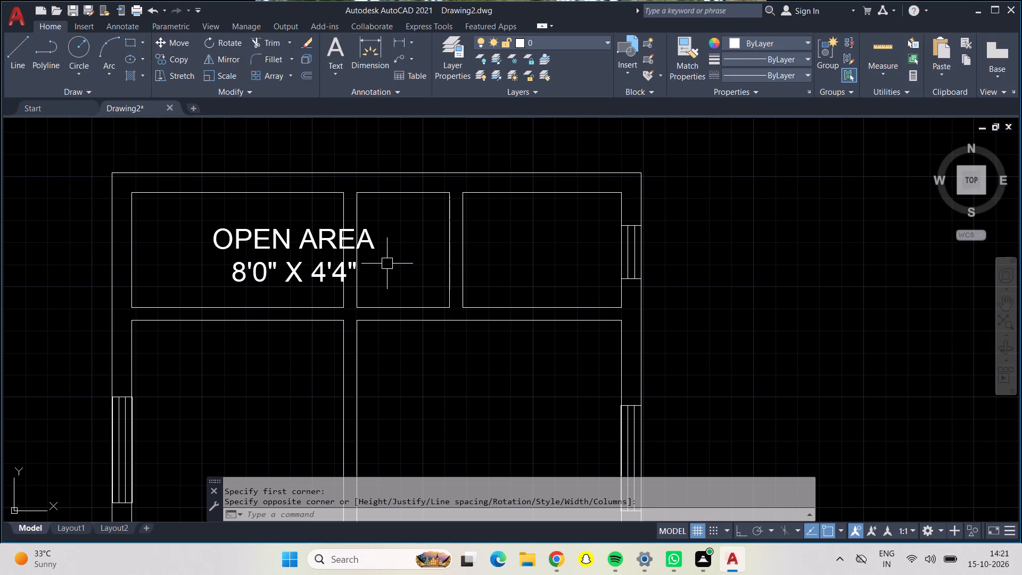
# Move the OPEN AREA label left so it sits in the middle of the top-left room.
pyautogui.click(347, 245)
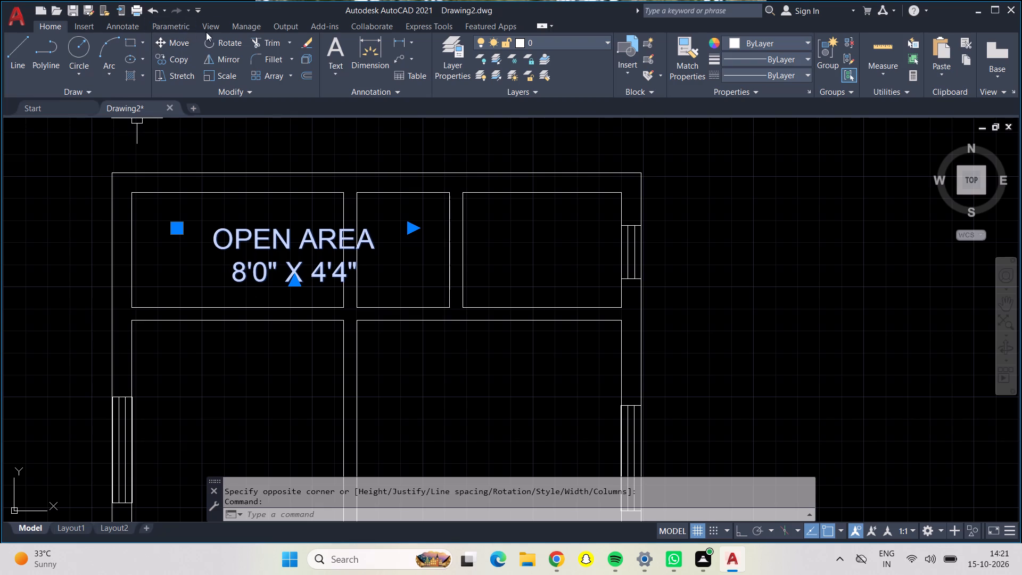
pyautogui.click(162, 46)
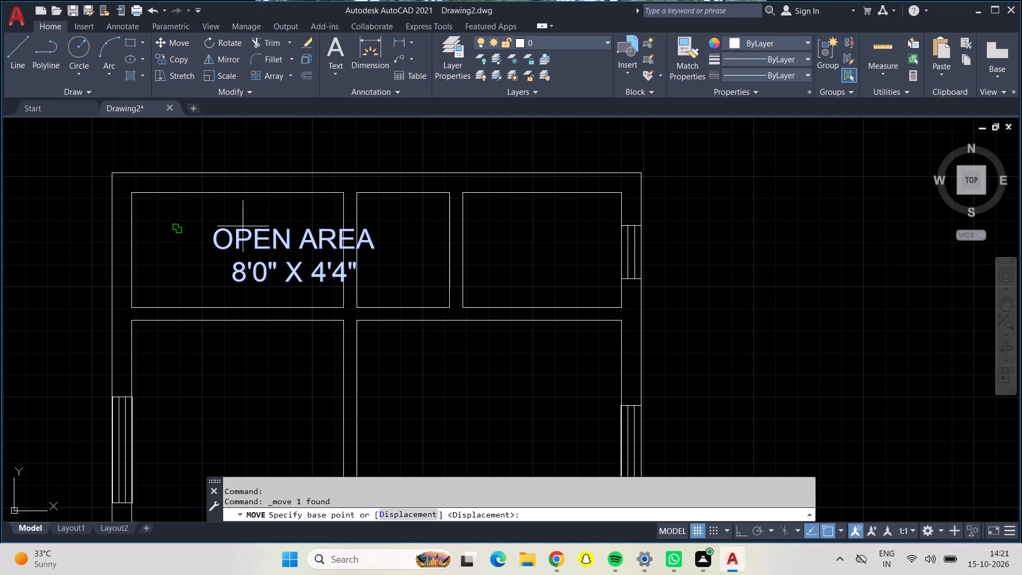
pyautogui.moveTo(254, 237); pyautogui.dragTo(233, 237)
pyautogui.click(202, 230)
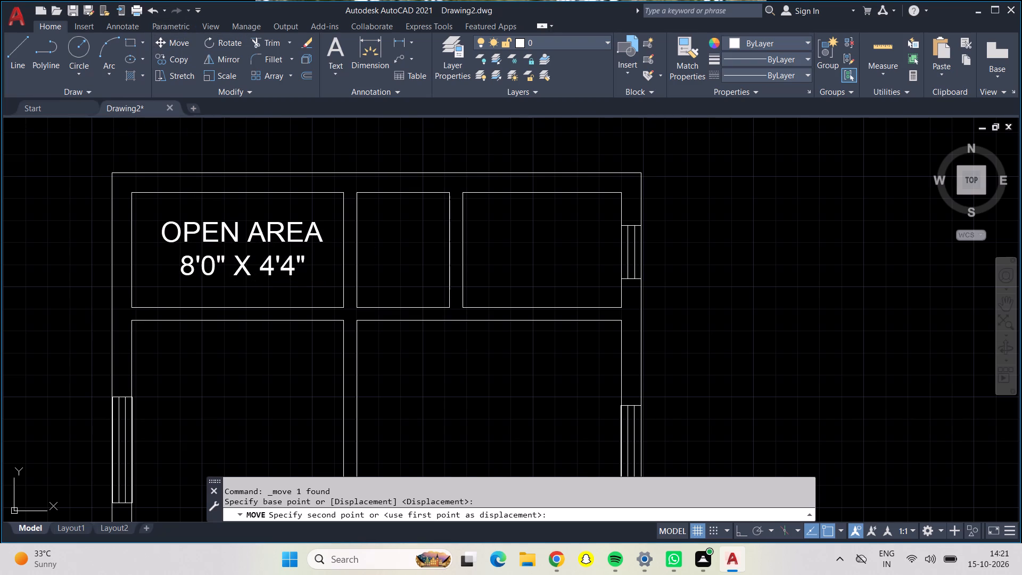
# Draw crossing diagonal lines between the inner corners of the OPEN AREA room, connected along its top edge.
pyautogui.moveTo(401, 256); pyautogui.dragTo(346, 239, button='middle')
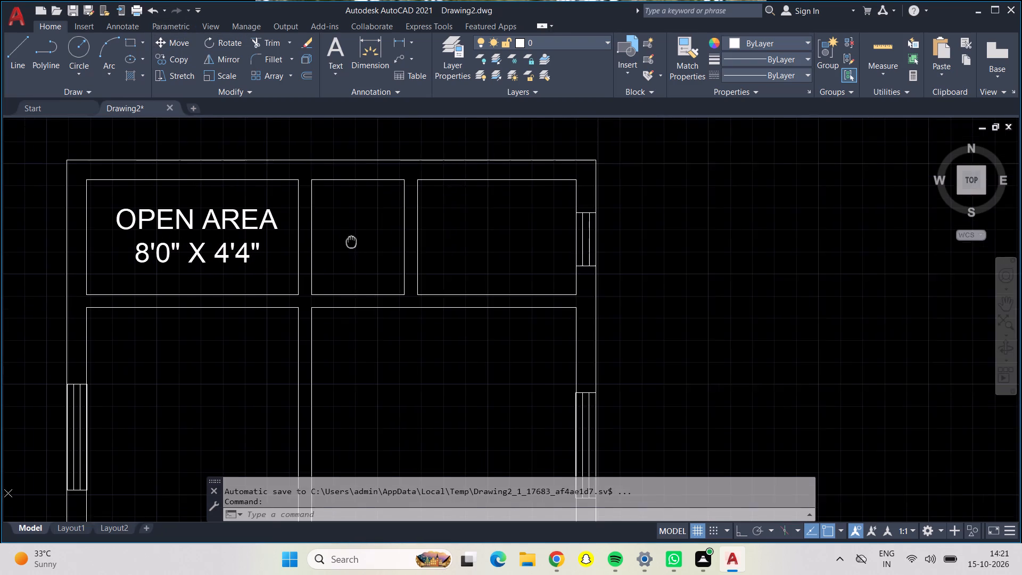
pyautogui.moveTo(346, 239); pyautogui.dragTo(345, 238, button='middle')
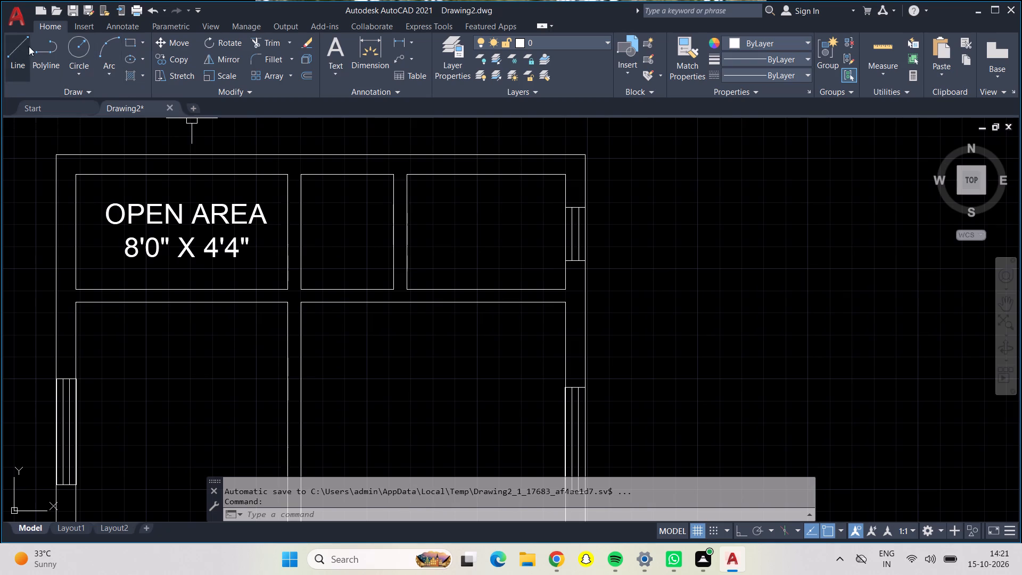
pyautogui.click(14, 50)
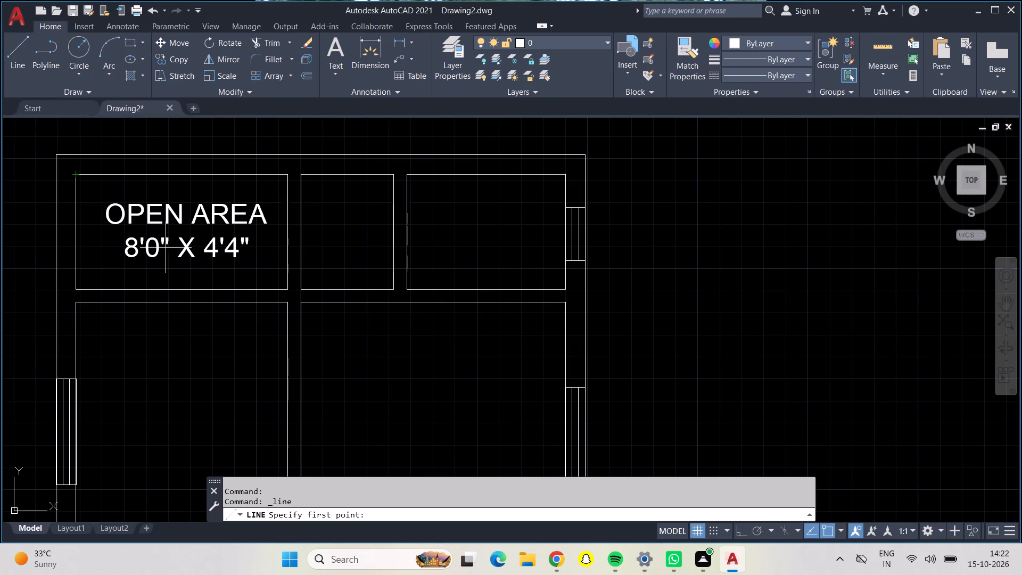
pyautogui.click(286, 285)
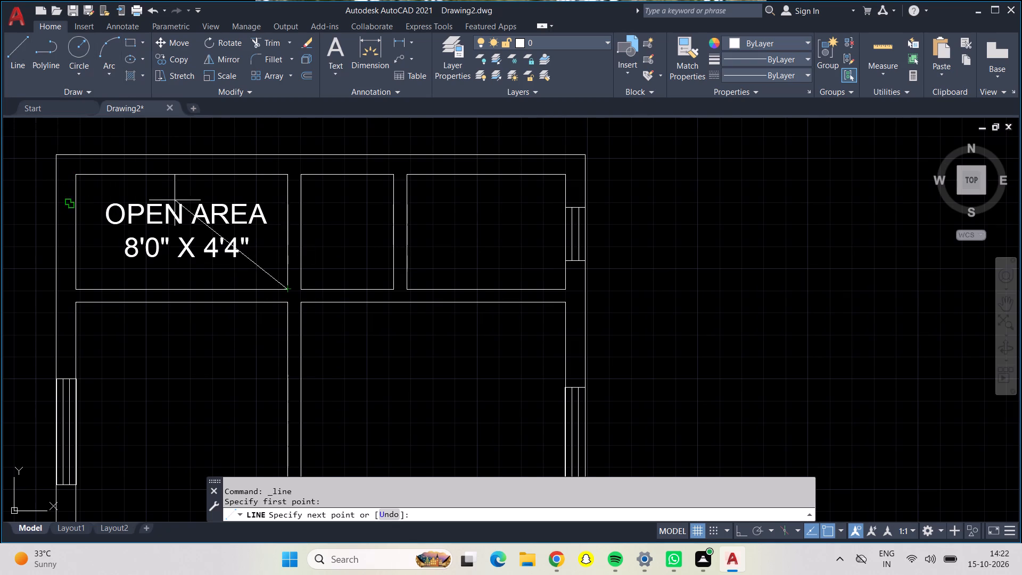
pyautogui.scroll(2, 76, 179)
pyautogui.click(78, 167)
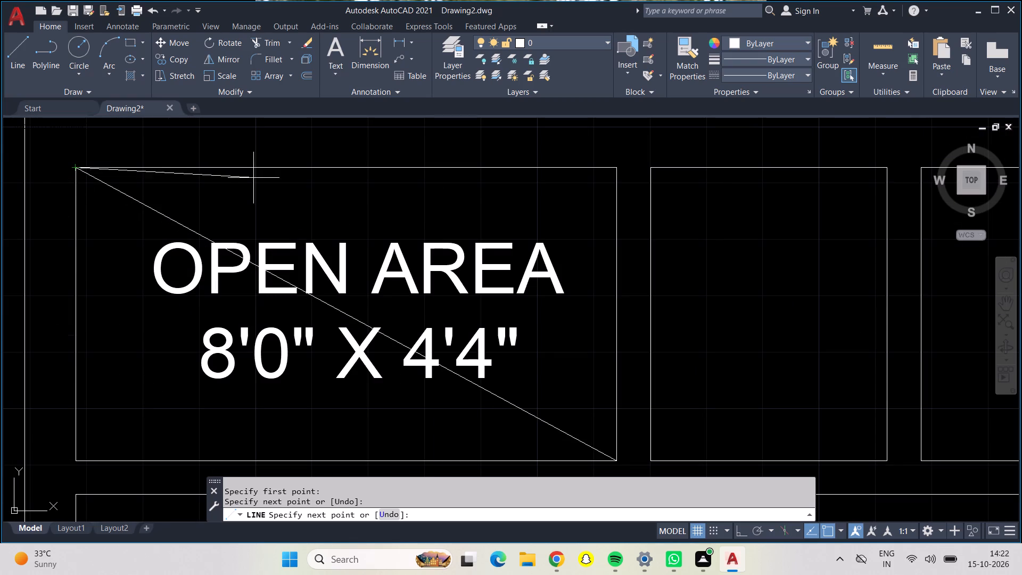
pyautogui.click(616, 171)
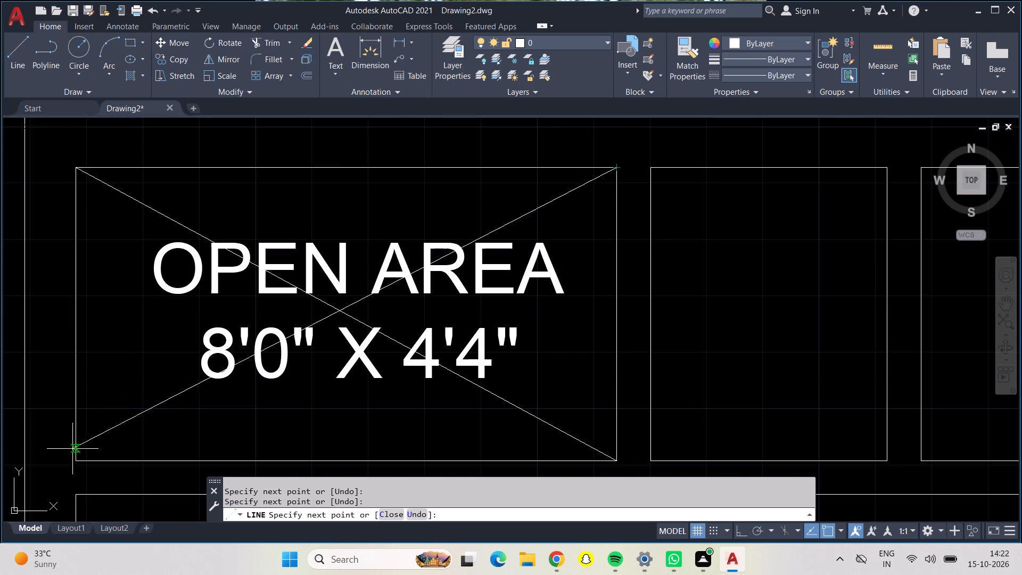
pyautogui.click(73, 458)
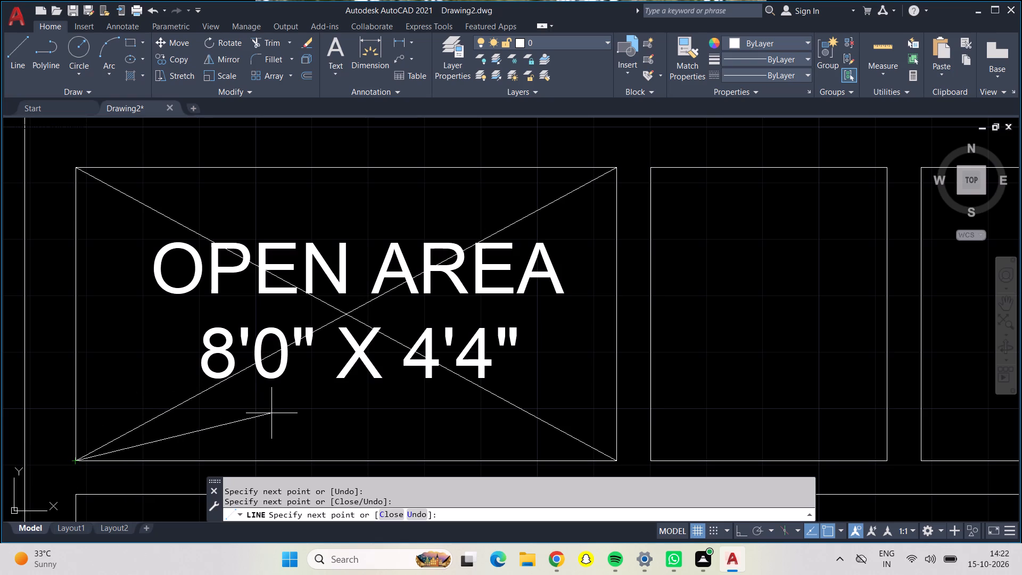
pyautogui.press('Return')
# Measure the inside width and height of the top-right room with Quick measure.
pyautogui.scroll(-3, 193, 410)
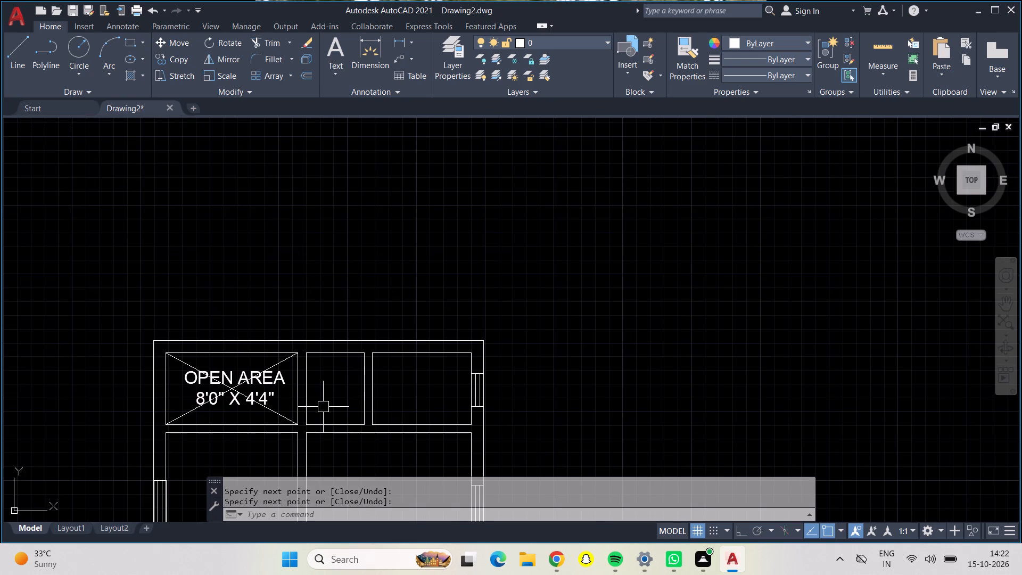
pyautogui.scroll(-1, 329, 404)
pyautogui.moveTo(329, 404); pyautogui.dragTo(252, 335, button='middle')
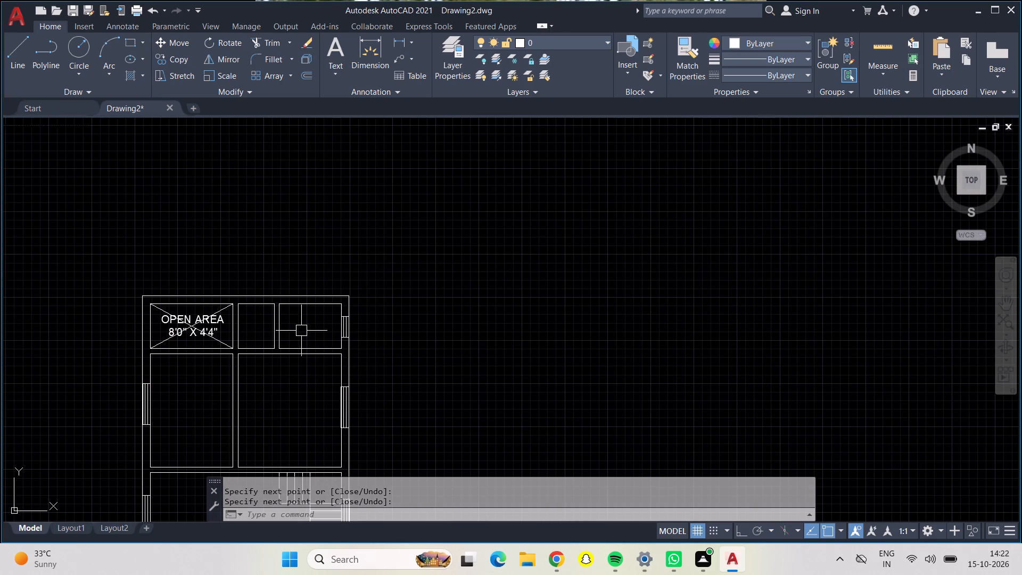
pyautogui.scroll(4, 301, 331)
pyautogui.scroll(-1, 301, 331)
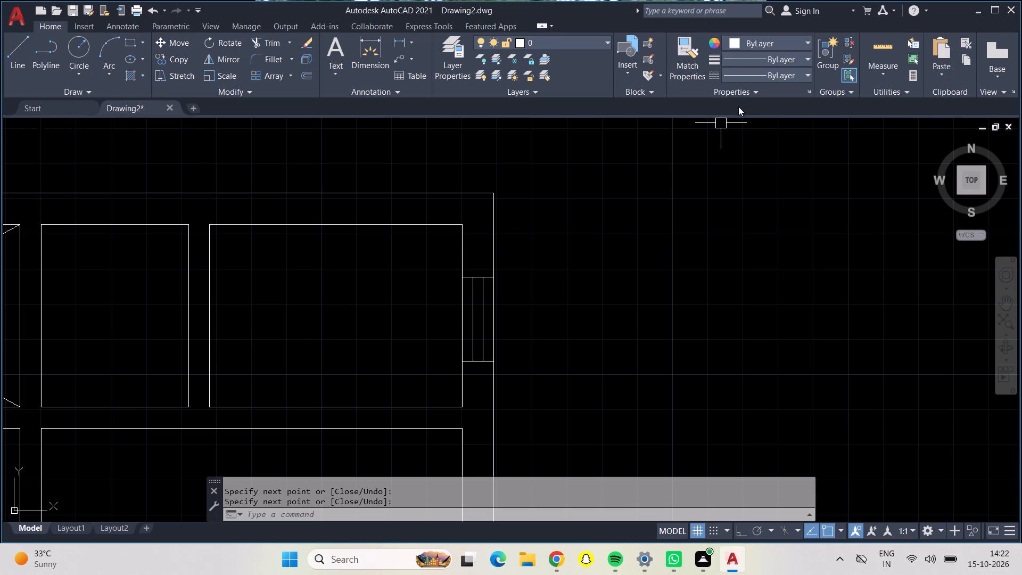
pyautogui.click(862, 48)
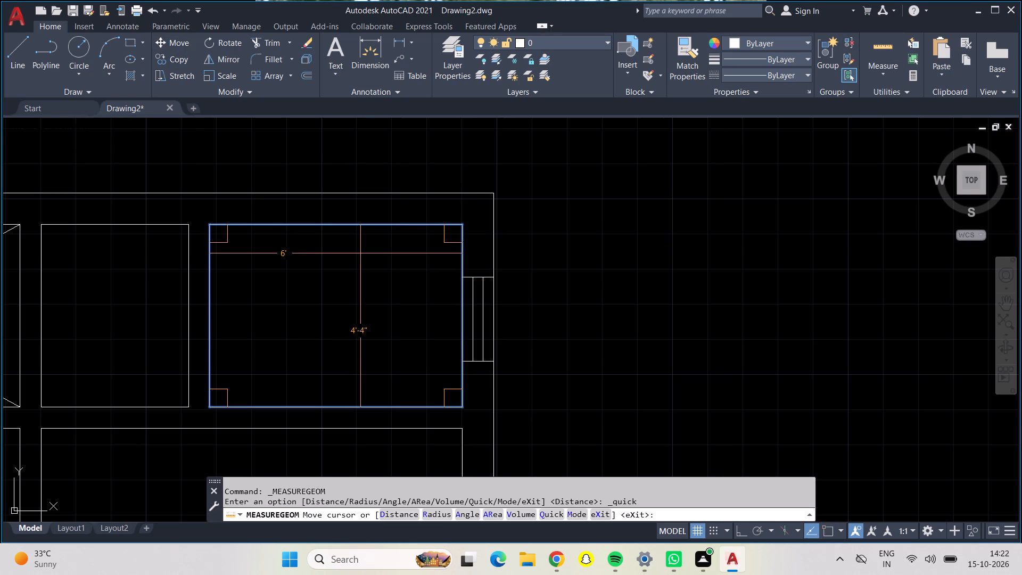
pyautogui.press('Return')
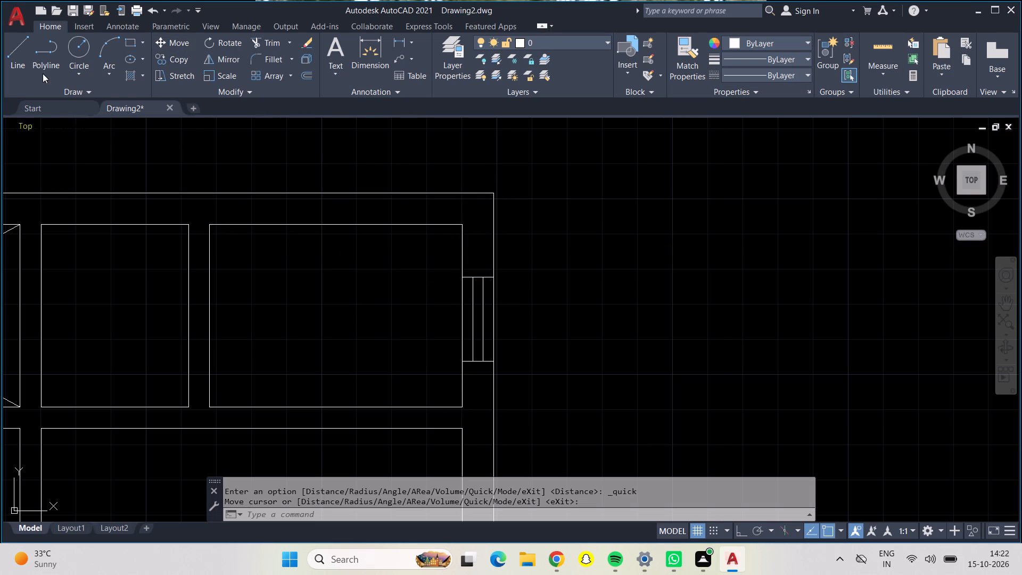
# Open a multiline text box across the top-right room and set its text height to 8".
pyautogui.click(325, 59)
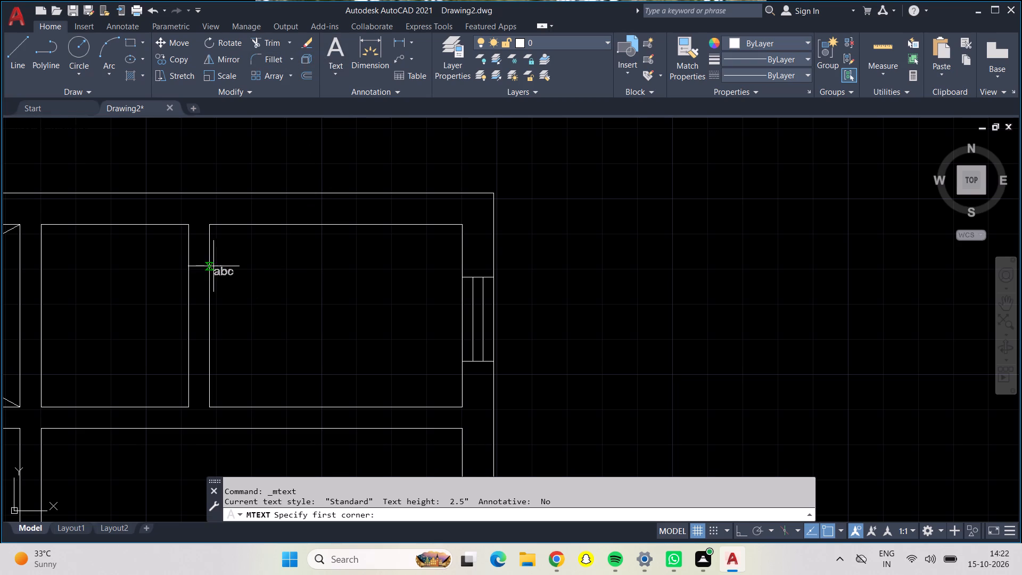
pyautogui.click(225, 254)
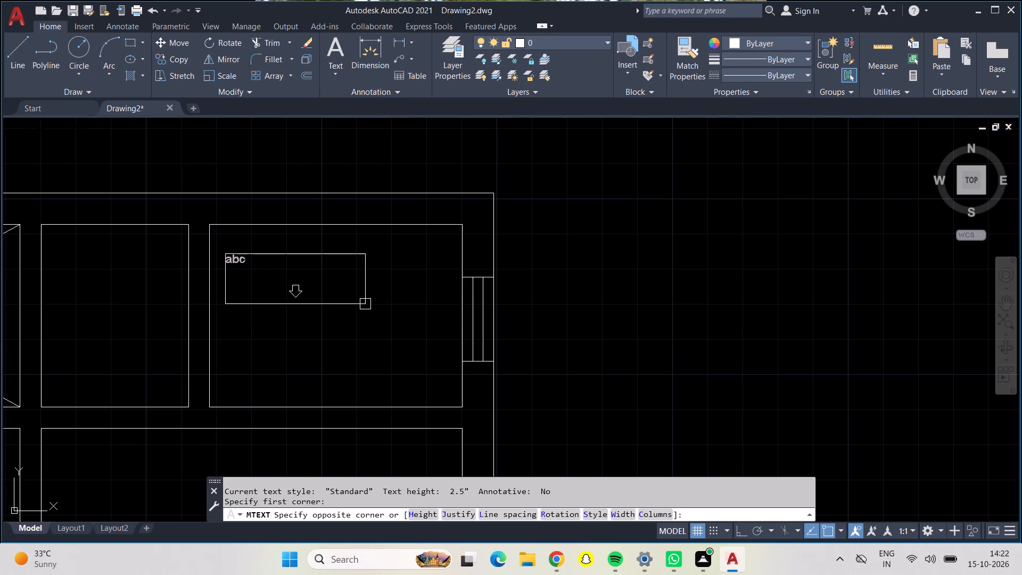
pyautogui.click(451, 297)
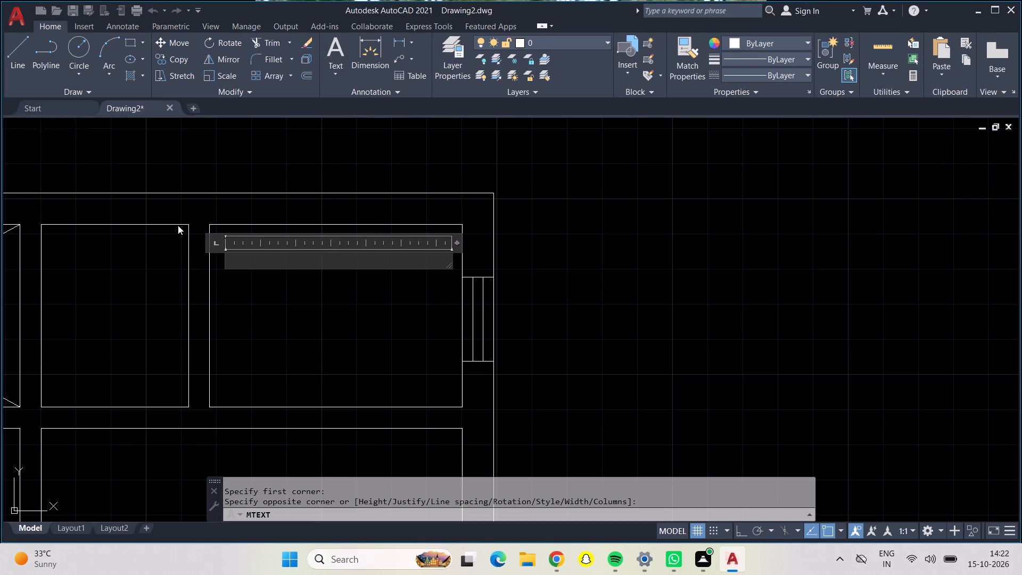
pyautogui.click(160, 62)
pyautogui.press('BackSpace')
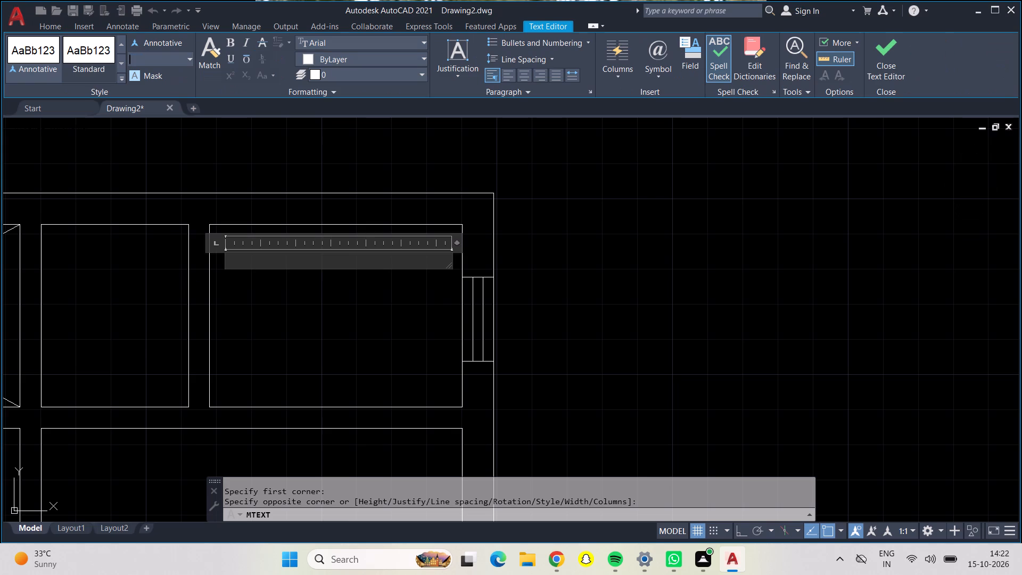
pyautogui.write('8"')
pyautogui.press('Return')
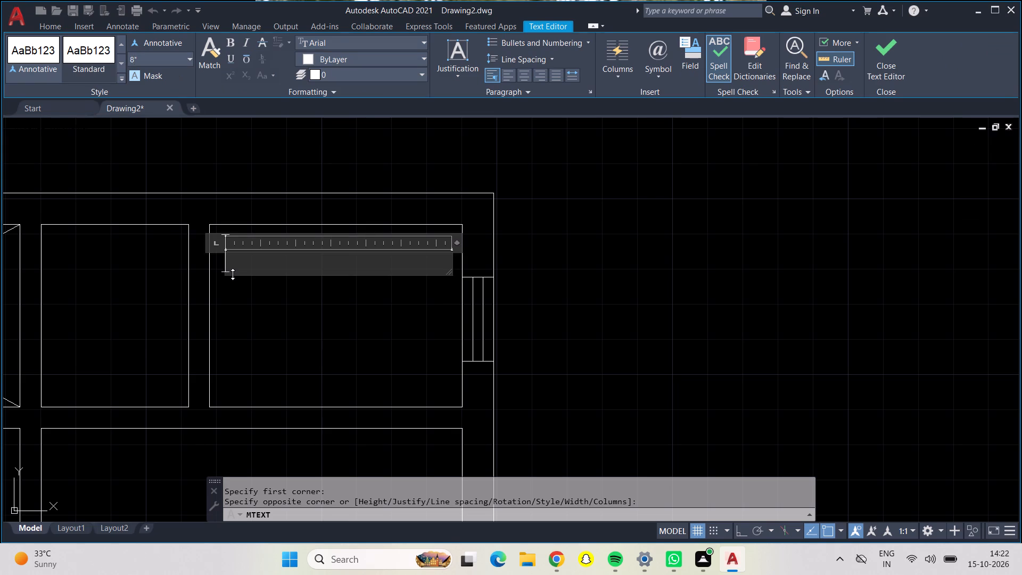
# Enter TOILET as the first line of the top-right room's label and centre it.
pyautogui.press('t')
pyautogui.press('BackSpace')
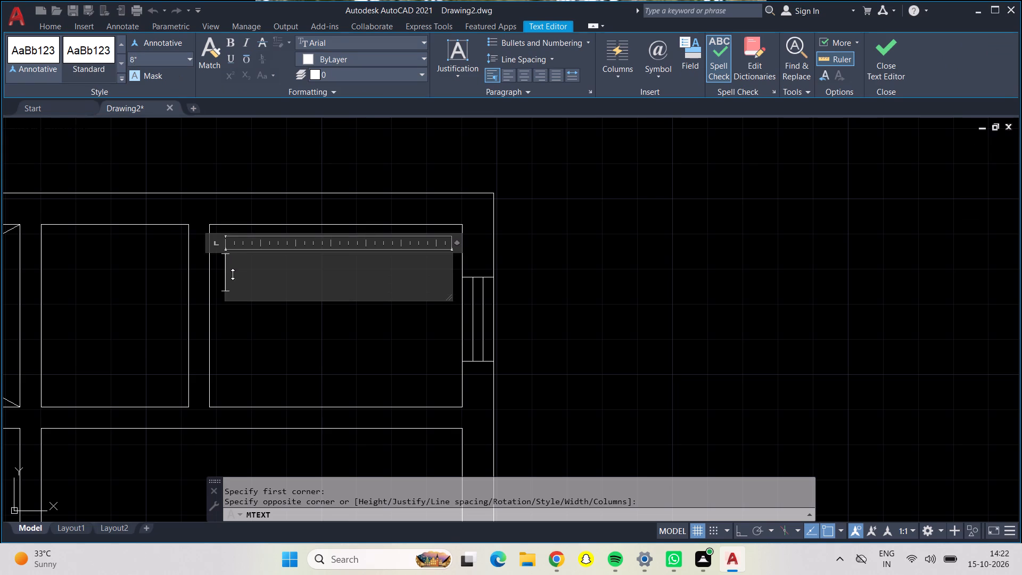
pyautogui.press('t')
pyautogui.press('BackSpace')
pyautogui.write('TOILR')
pyautogui.hotkey('shift', 'BackSpace')
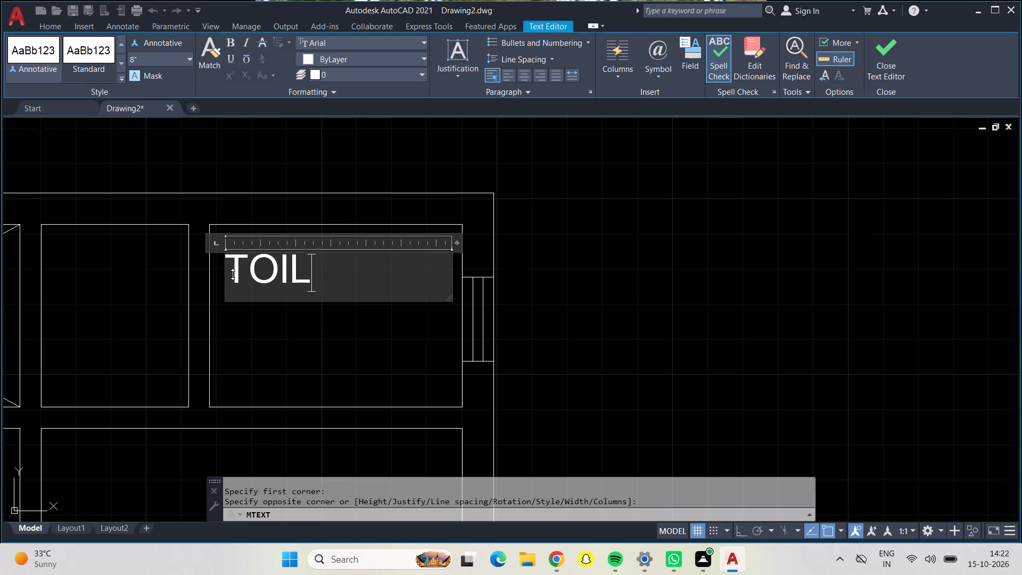
pyautogui.write('ET')
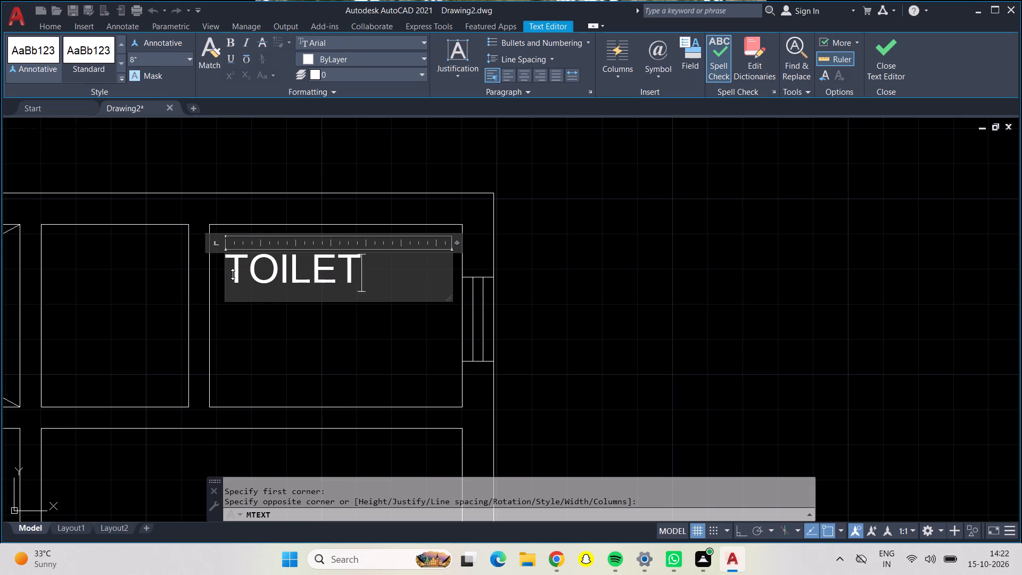
pyautogui.keyDown('shift'); pyautogui.click(526, 83); pyautogui.keyUp('shift')
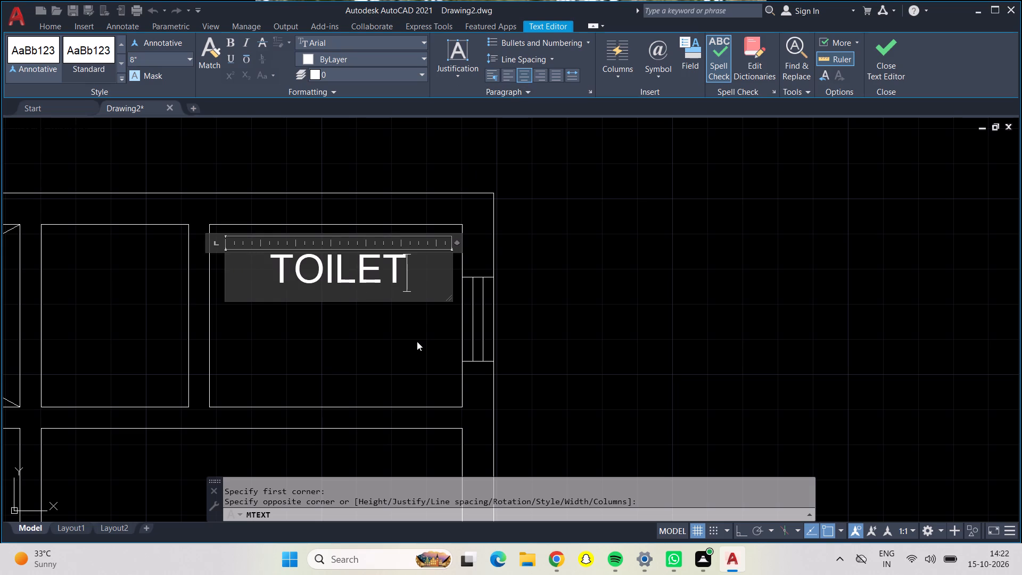
# Add the size 4'0" X 6'0" as the second line of the TOILET label and finish the text.
pyautogui.press('Return')
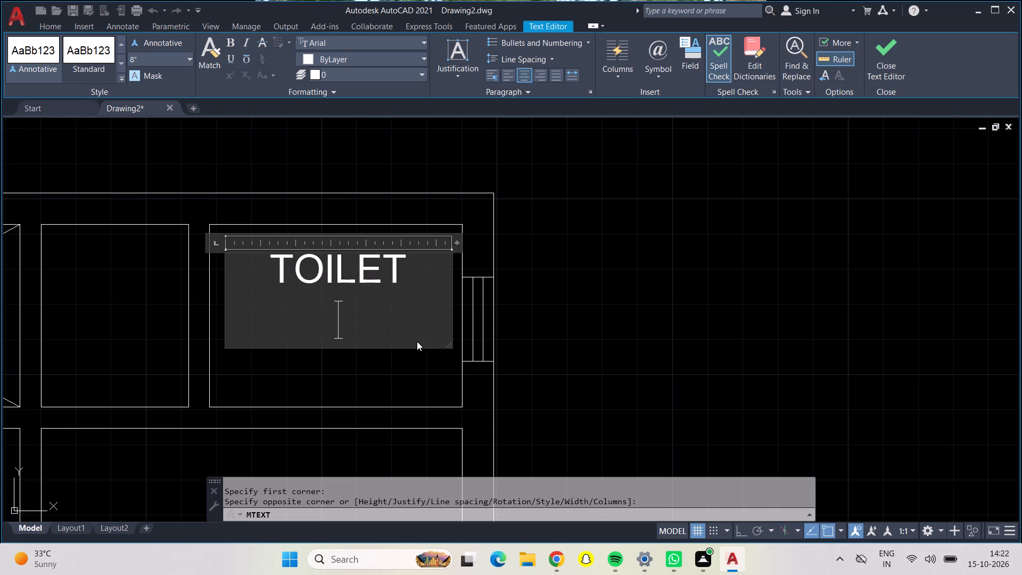
pyautogui.press('4')
pyautogui.write('\'0"')
pyautogui.press('space')
pyautogui.hotkey('shift', 'x')
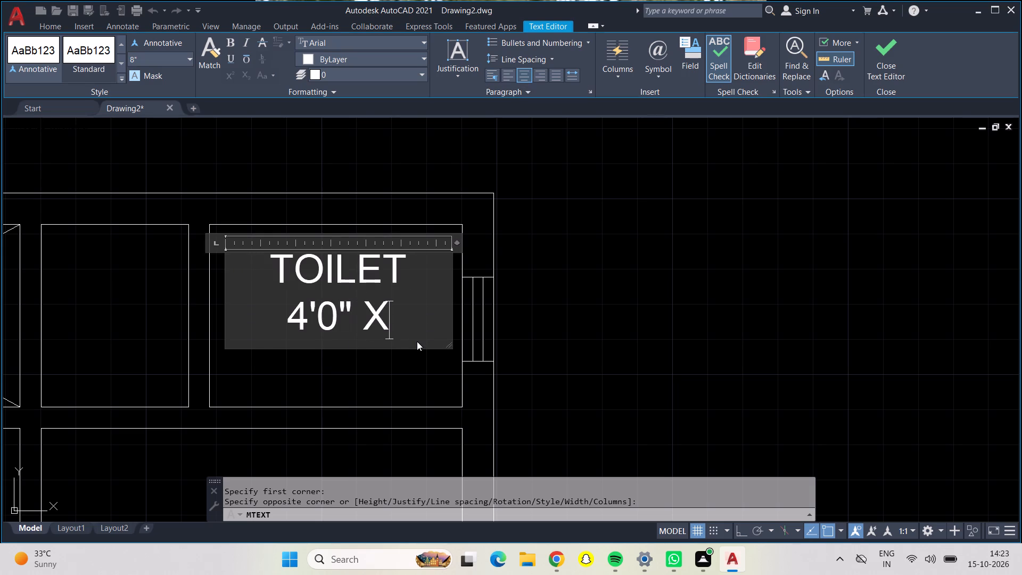
pyautogui.press('space')
pyautogui.write('6')
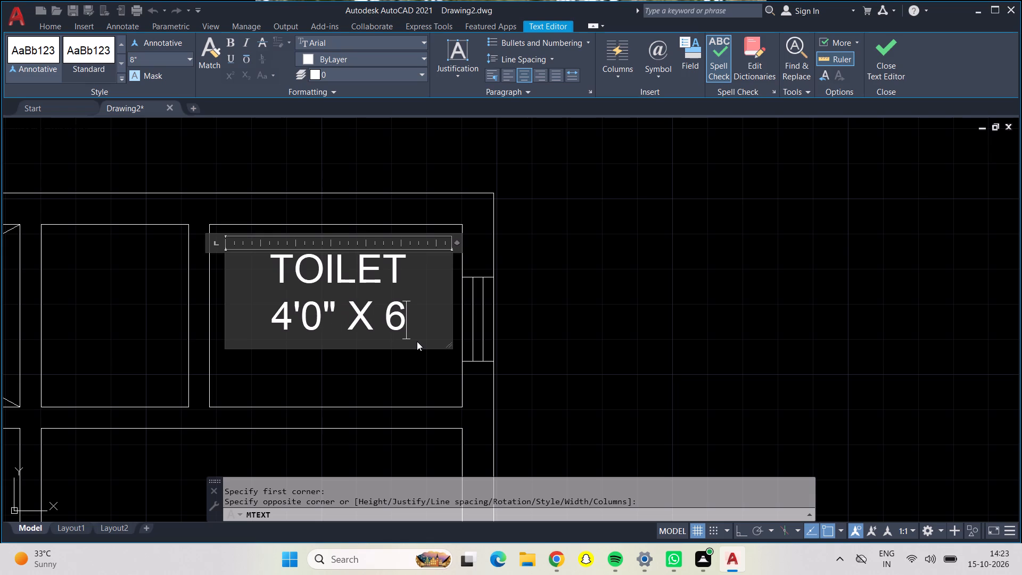
pyautogui.press("'")
pyautogui.write('0"')
pyautogui.click(413, 384)
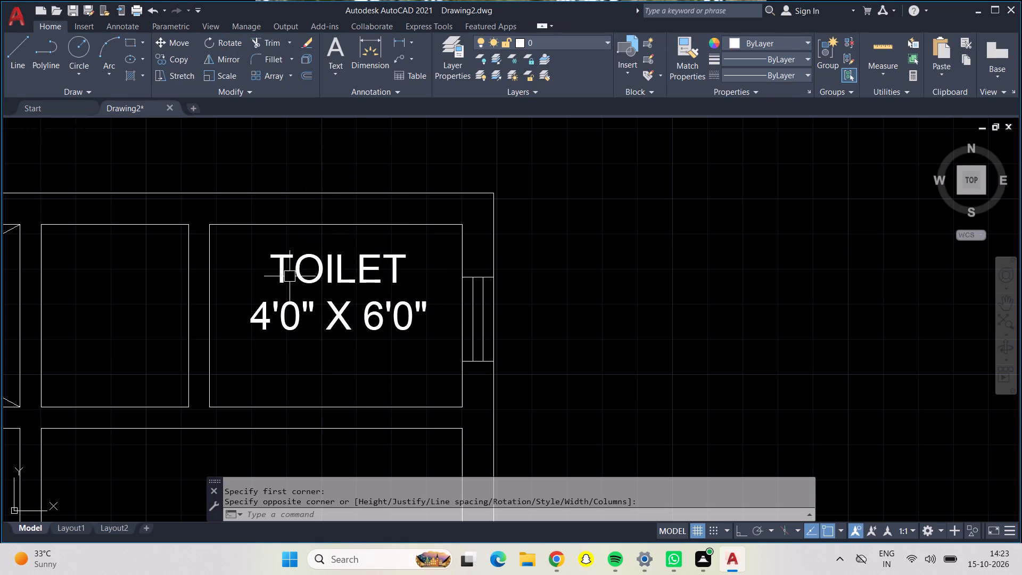
# Open a multiline text box across the large room below the toilet, with 9" text height and centred alignment.
pyautogui.moveTo(135, 275); pyautogui.dragTo(328, 275, button='middle')
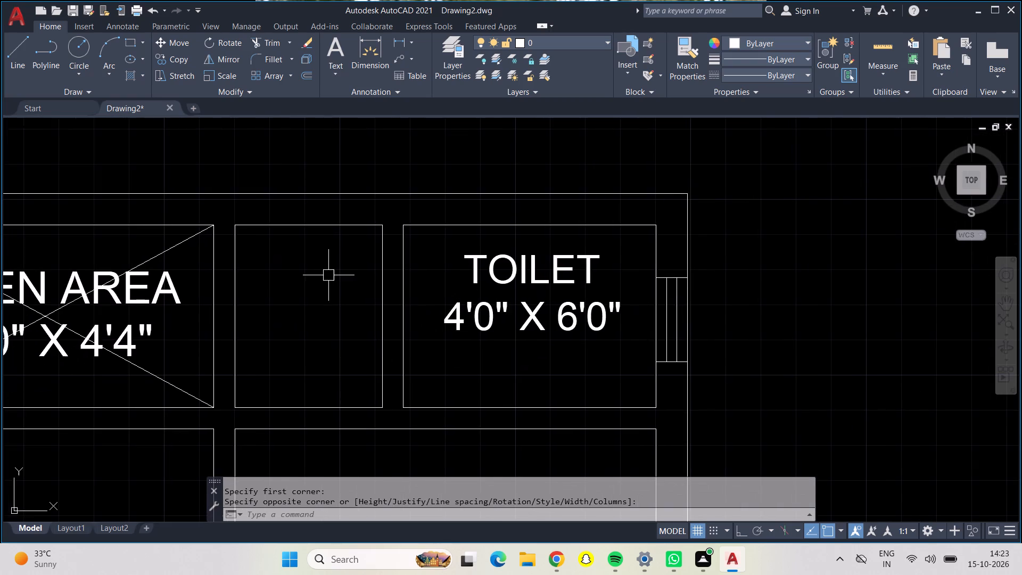
pyautogui.scroll(-1, 326, 280)
pyautogui.moveTo(315, 294); pyautogui.dragTo(316, 249, button='middle')
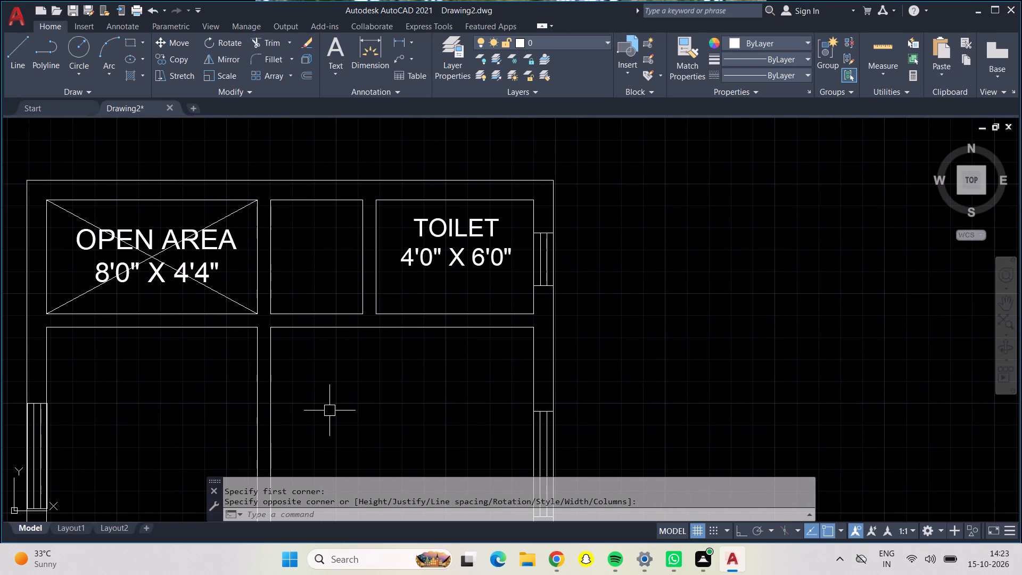
pyautogui.moveTo(330, 412); pyautogui.dragTo(326, 262, button='middle')
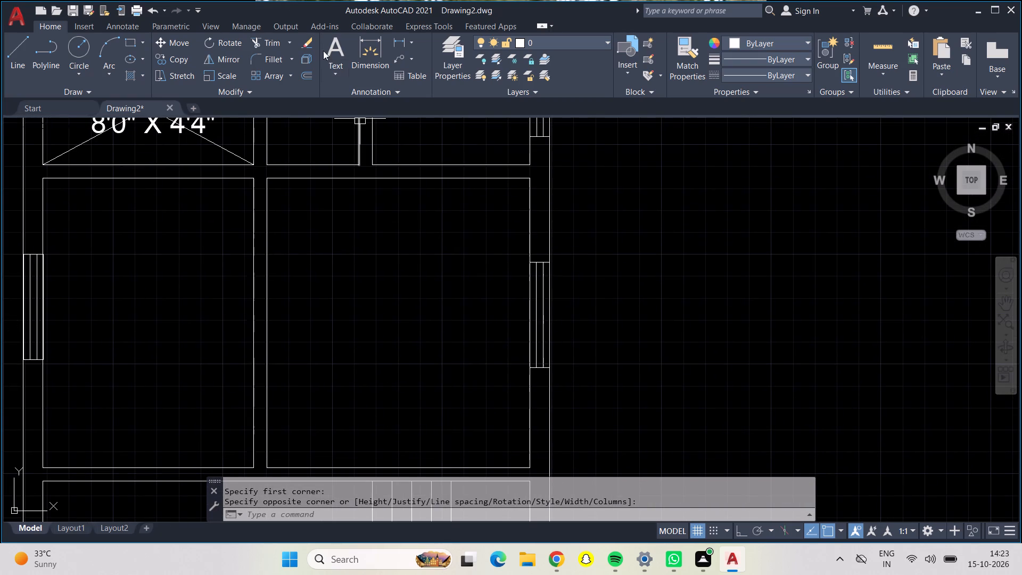
pyautogui.click(333, 55)
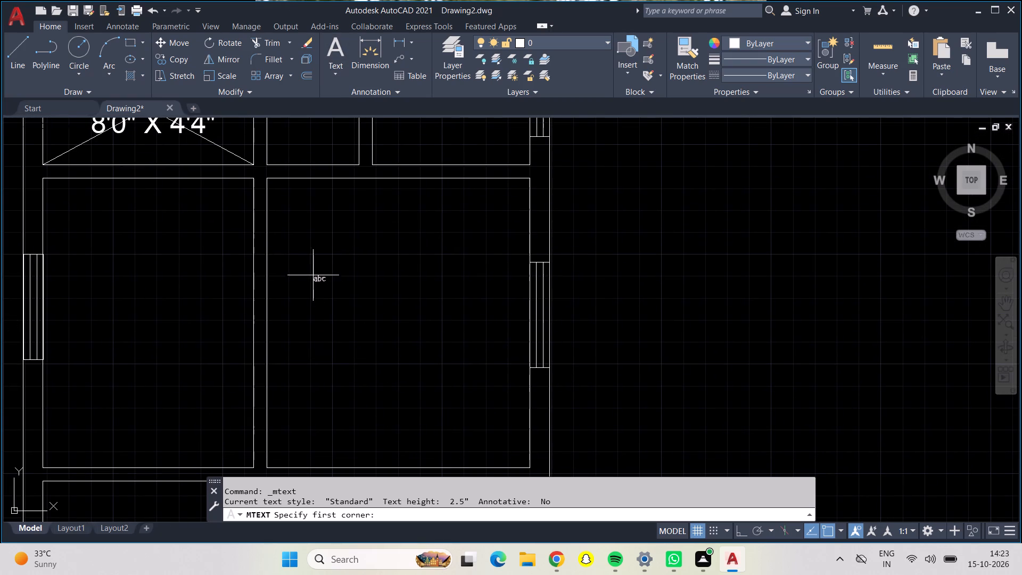
pyautogui.click(303, 241)
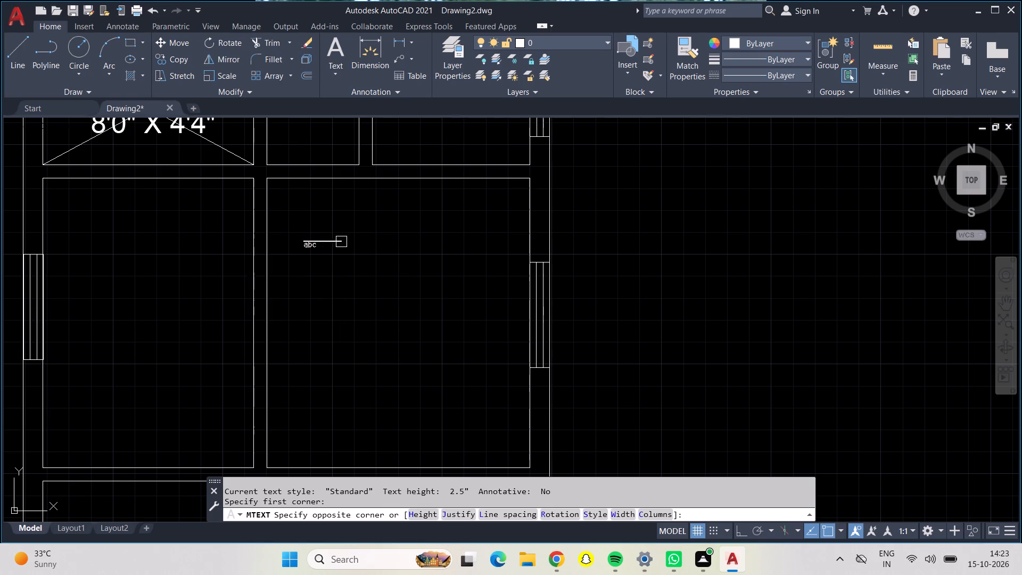
pyautogui.click(508, 285)
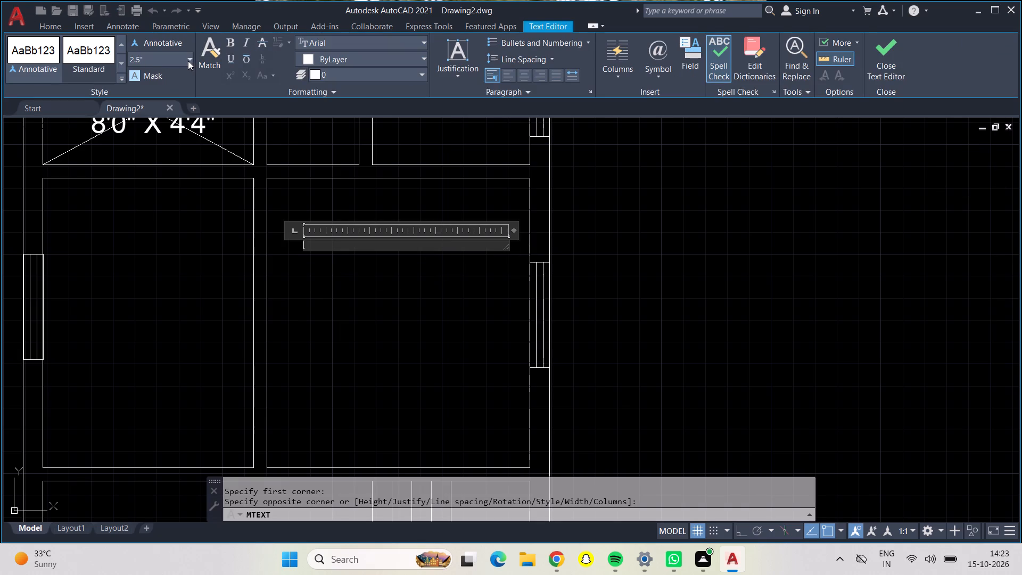
pyautogui.click(188, 61)
pyautogui.click(184, 86)
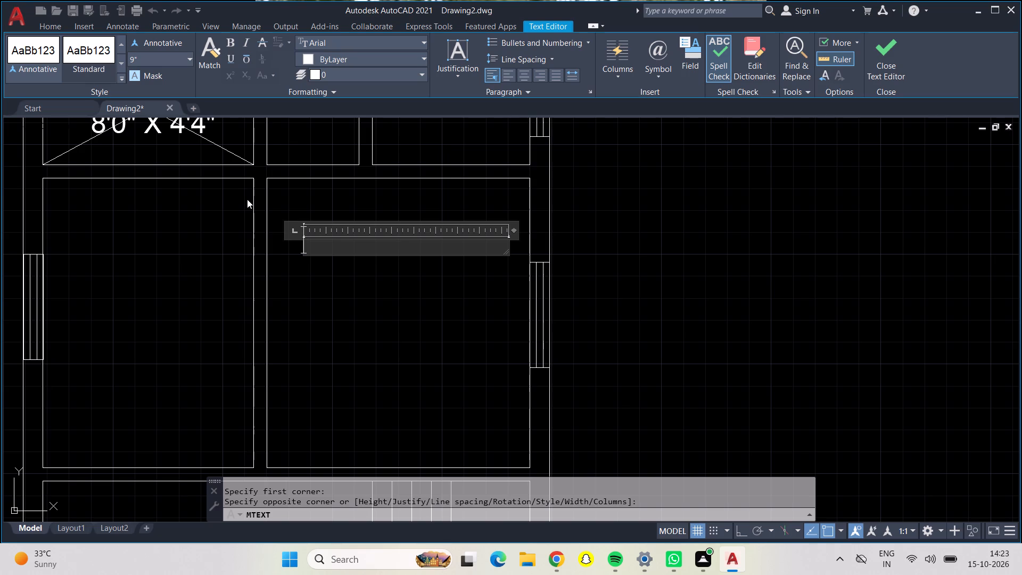
pyautogui.keyDown('shift'); pyautogui.click(526, 78); pyautogui.keyUp('shift')
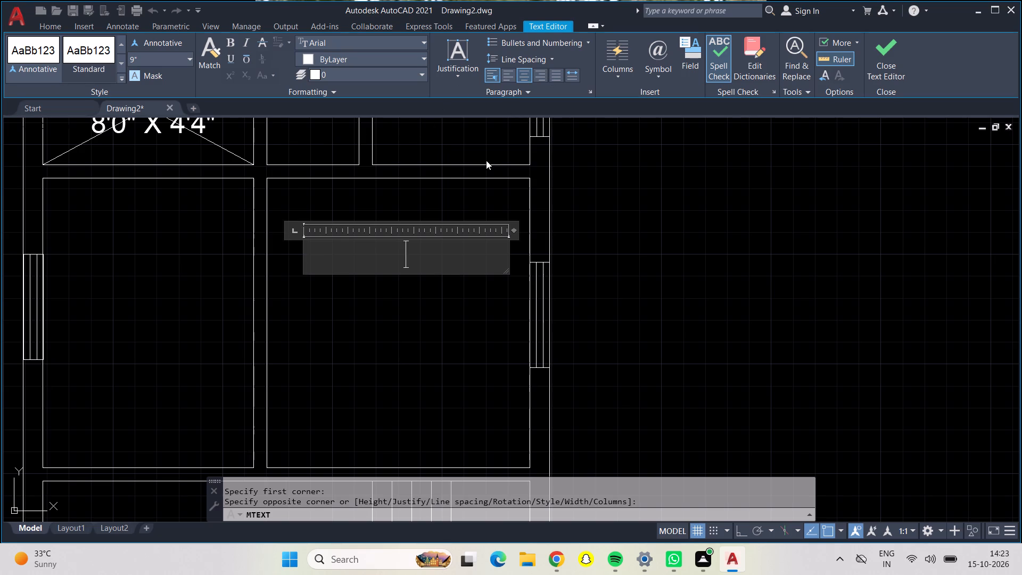
# Label the room BAD ROOM with 9'10" X 11 on a second line, and finish the text.
pyautogui.write('BAD')
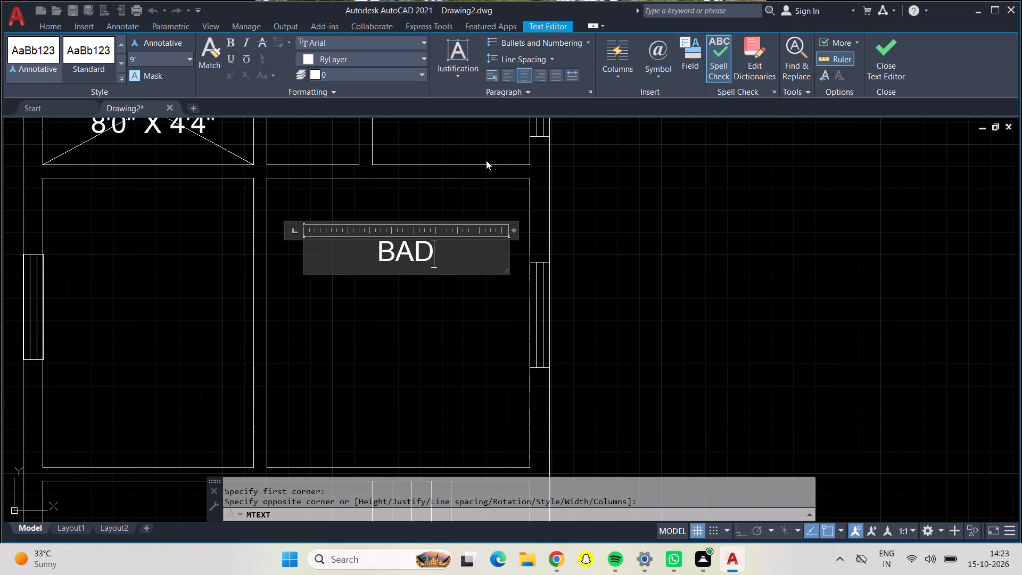
pyautogui.press('space')
pyautogui.write('ROOM')
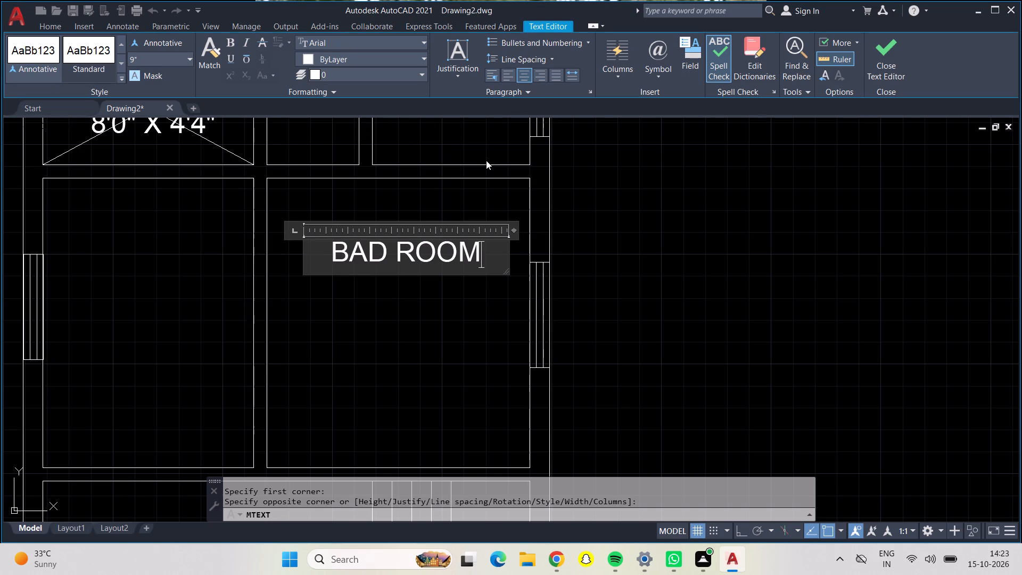
pyautogui.press('space')
pyautogui.press('Return')
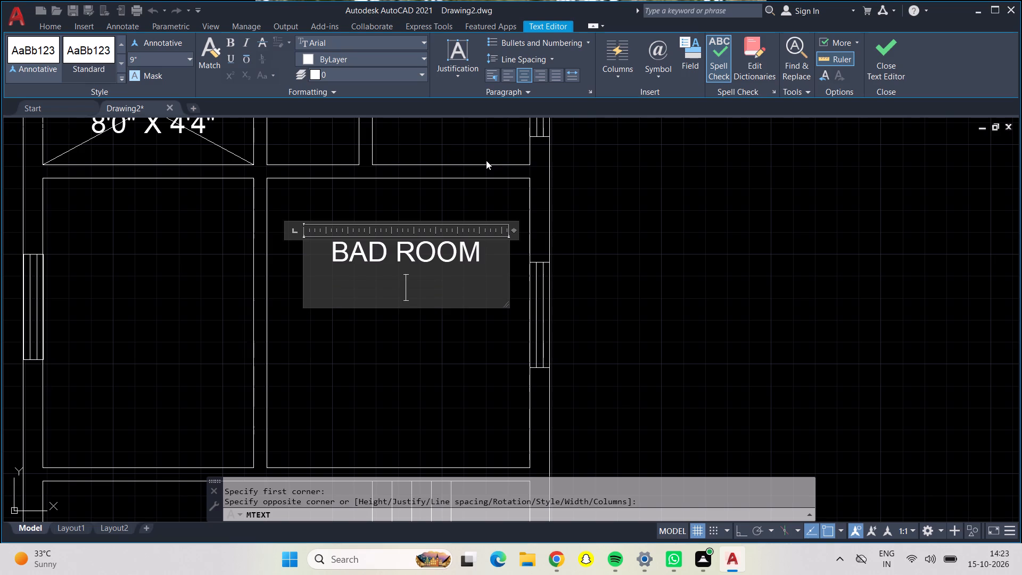
pyautogui.press('9')
pyautogui.write("'10")
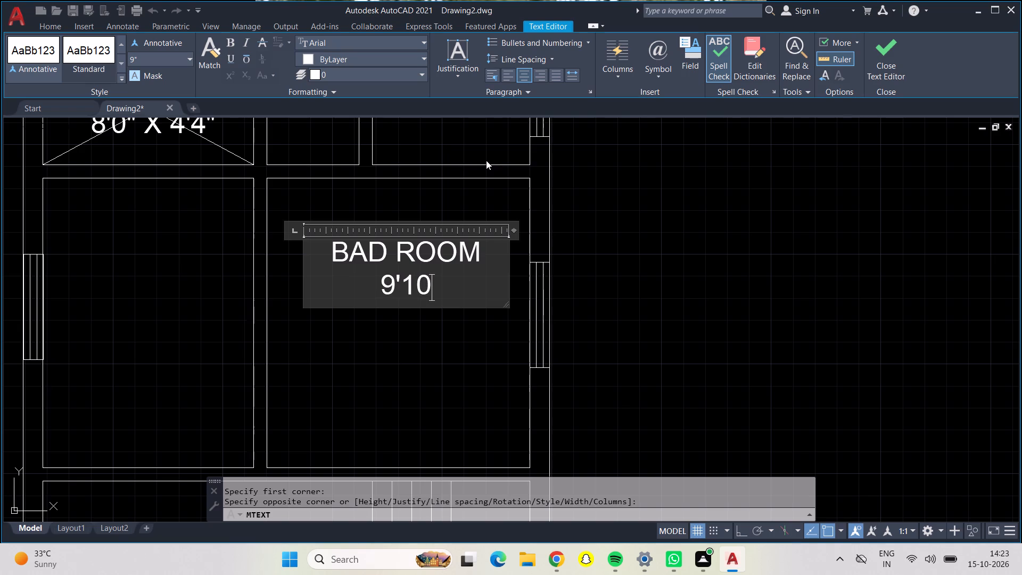
pyautogui.press("'")
pyautogui.press('BackSpace')
pyautogui.write('" x')
pyautogui.press('BackSpace')
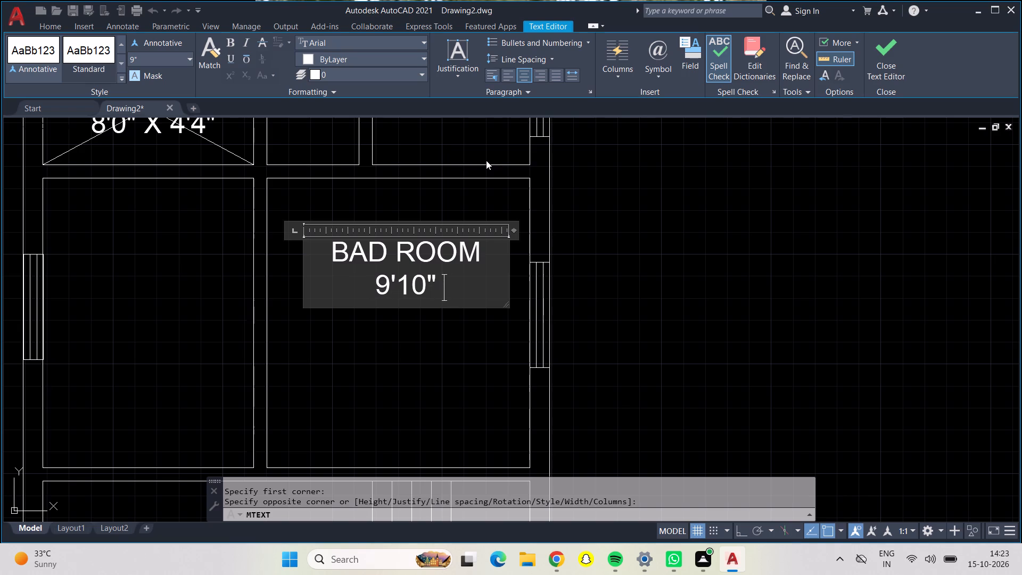
pyautogui.write('X')
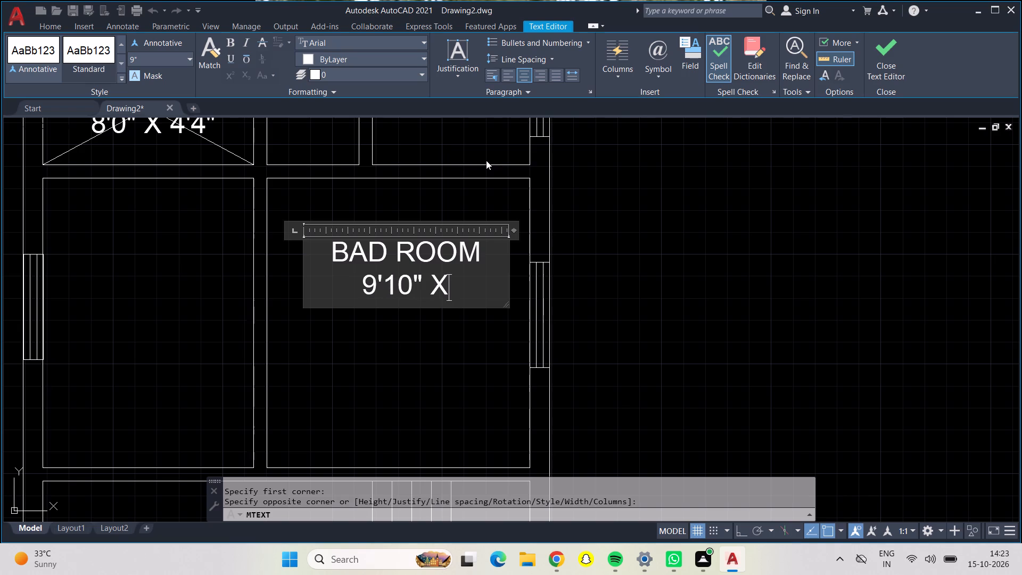
pyautogui.press('space')
pyautogui.write('11')
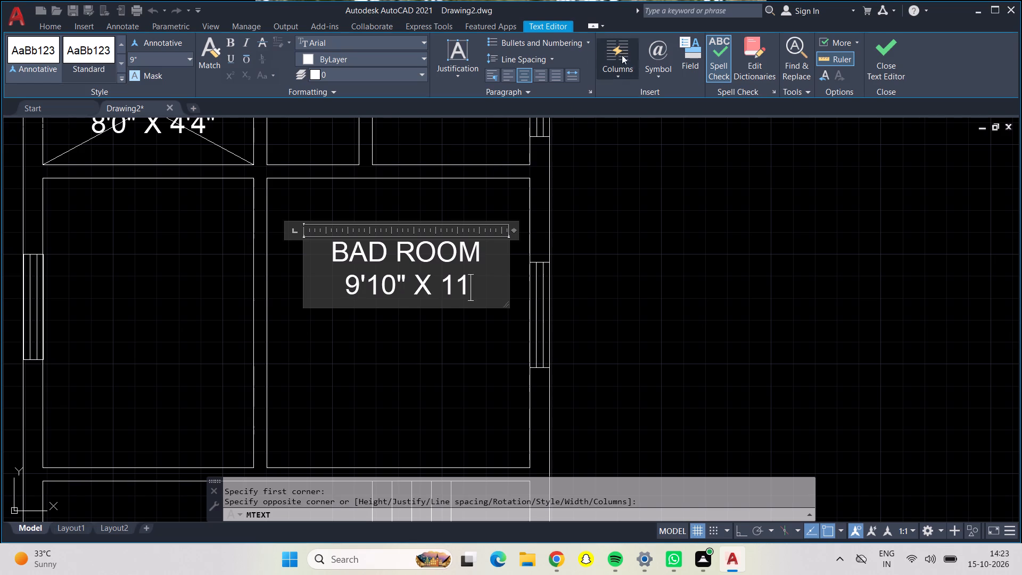
pyautogui.click(484, 334)
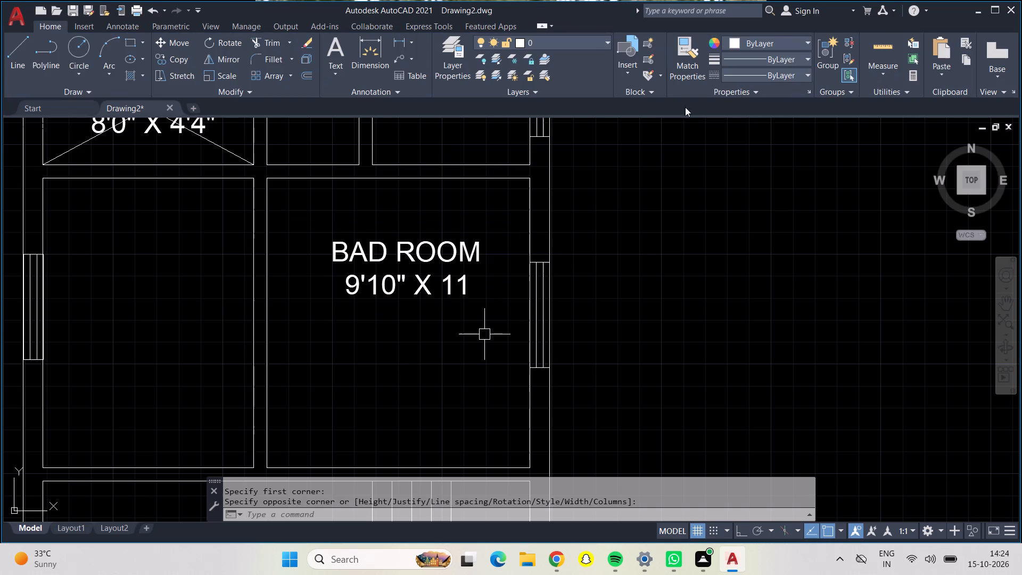
# Measure the inside width and height of the BAD ROOM room with Quick measure.
pyautogui.click(890, 43)
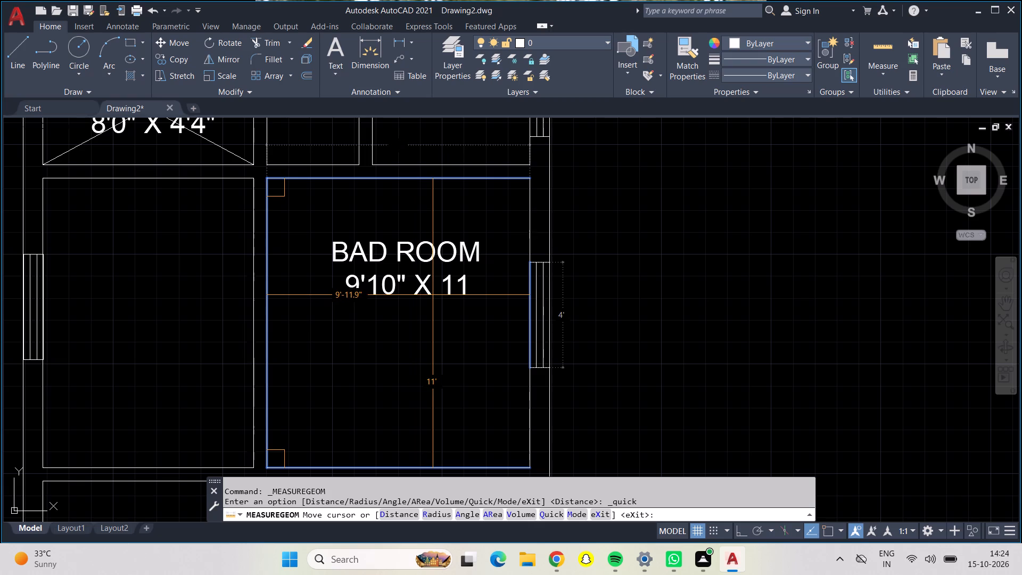
pyautogui.press('Escape')
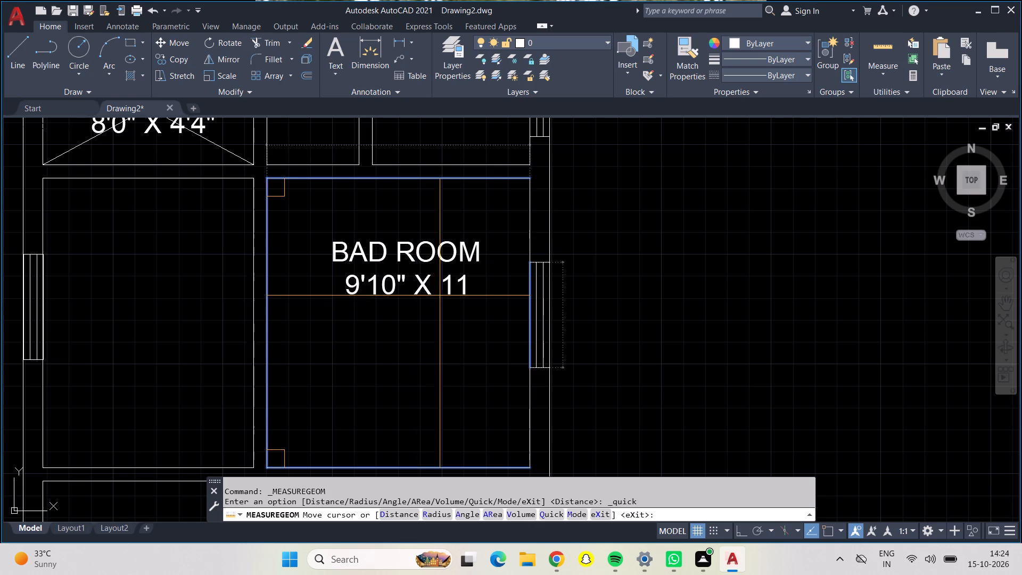
# Correct the second line of the BAD ROOM label to 9'9" X 11'0" and finish the text.
pyautogui.doubleClick(443, 292)
pyautogui.click(469, 296)
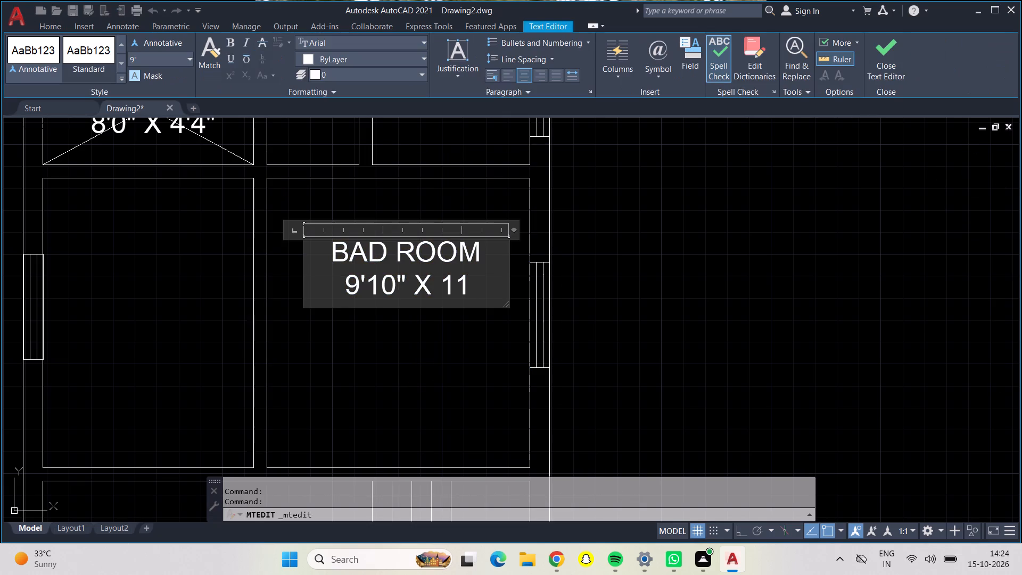
pyautogui.write("'0")
pyautogui.hotkey('shift', '"')
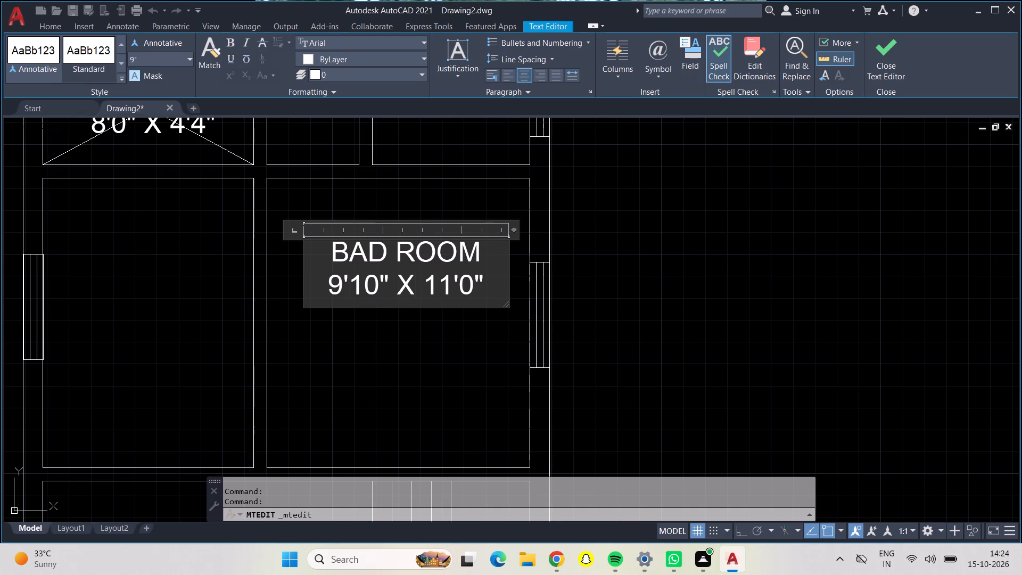
pyautogui.click(378, 290)
pyautogui.press('BackSpace')
pyautogui.press('BackSpace')
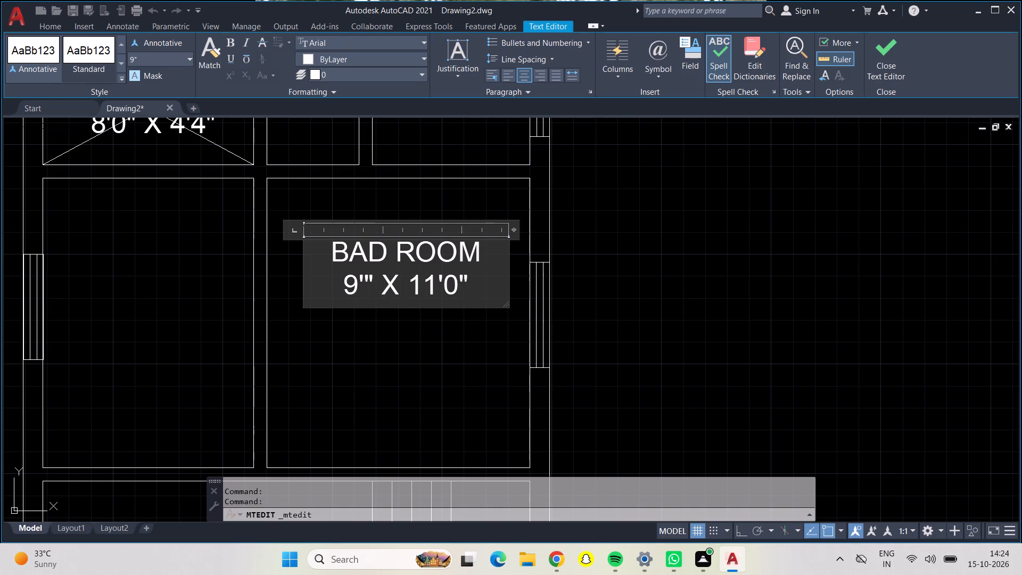
pyautogui.write('9"')
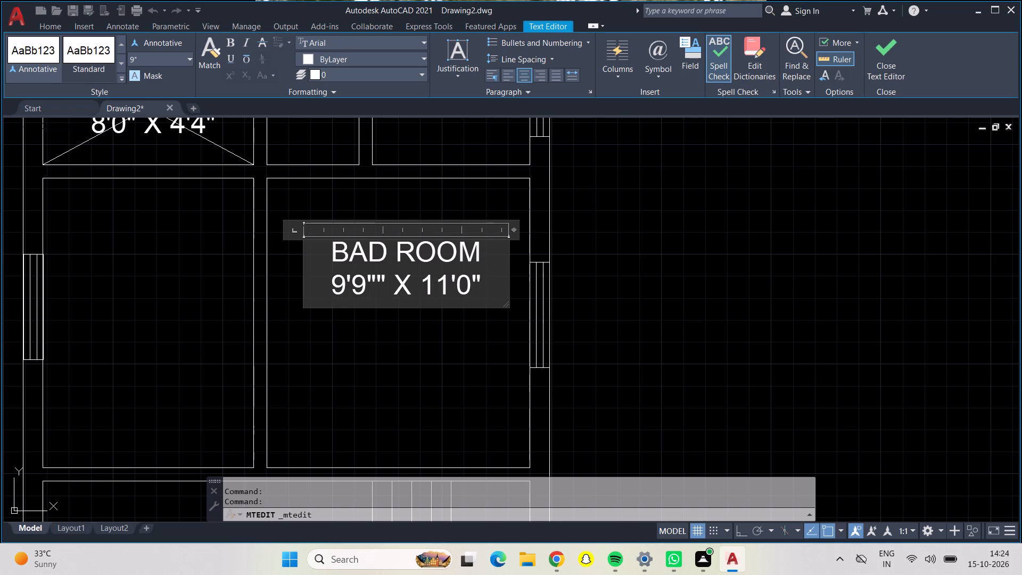
pyautogui.press('BackSpace')
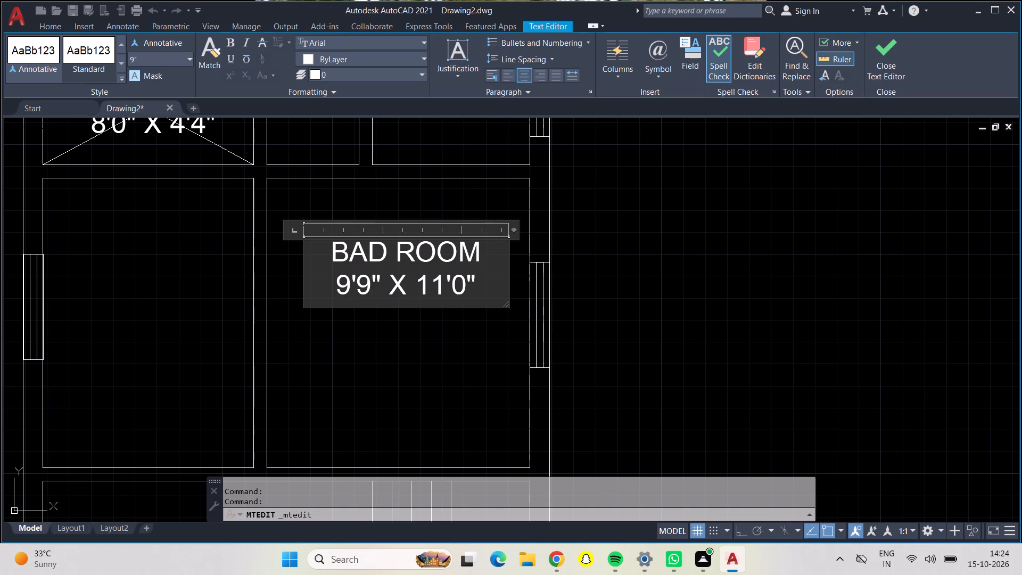
pyautogui.click(344, 388)
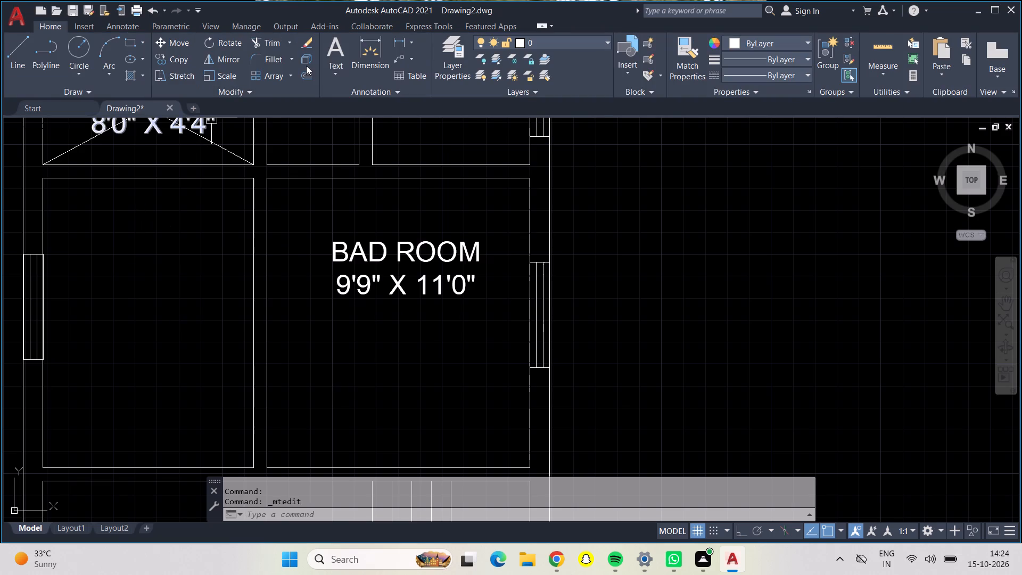
# Open a multiline text box in the room beside BAD ROOM, with 8" text height and centred alignment.
pyautogui.click(340, 57)
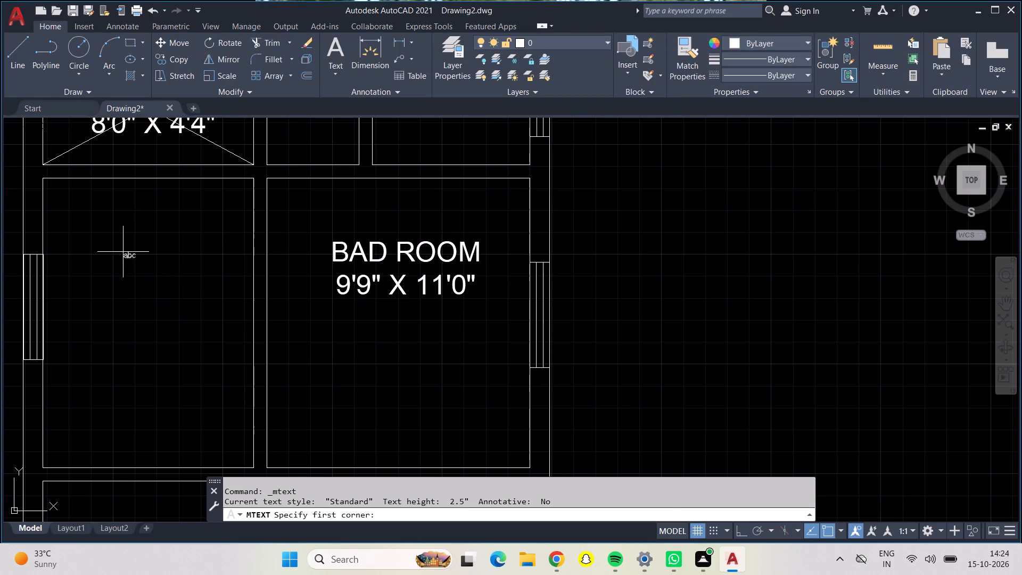
pyautogui.click(103, 240)
pyautogui.click(243, 271)
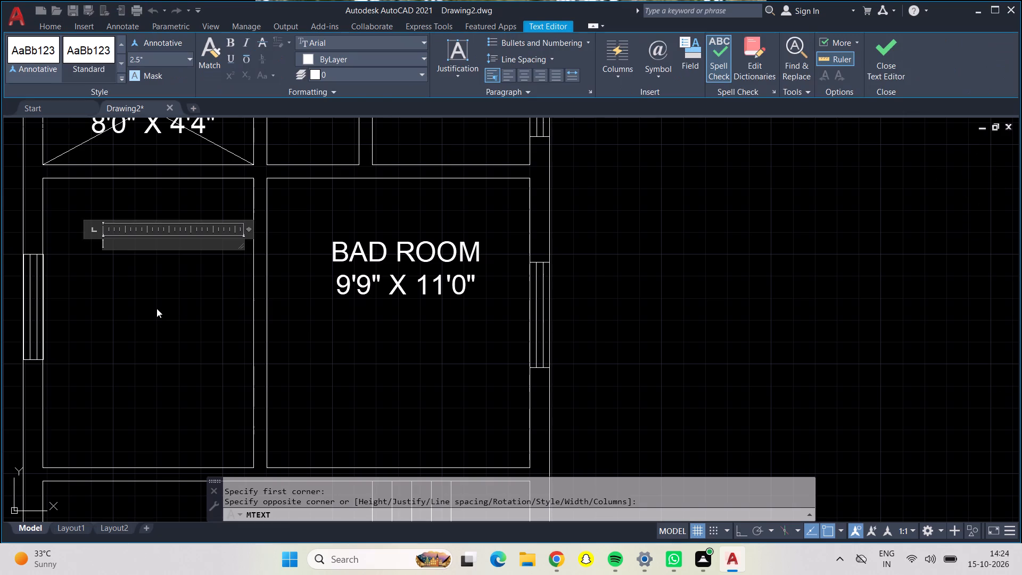
pyautogui.click(185, 61)
pyautogui.click(188, 63)
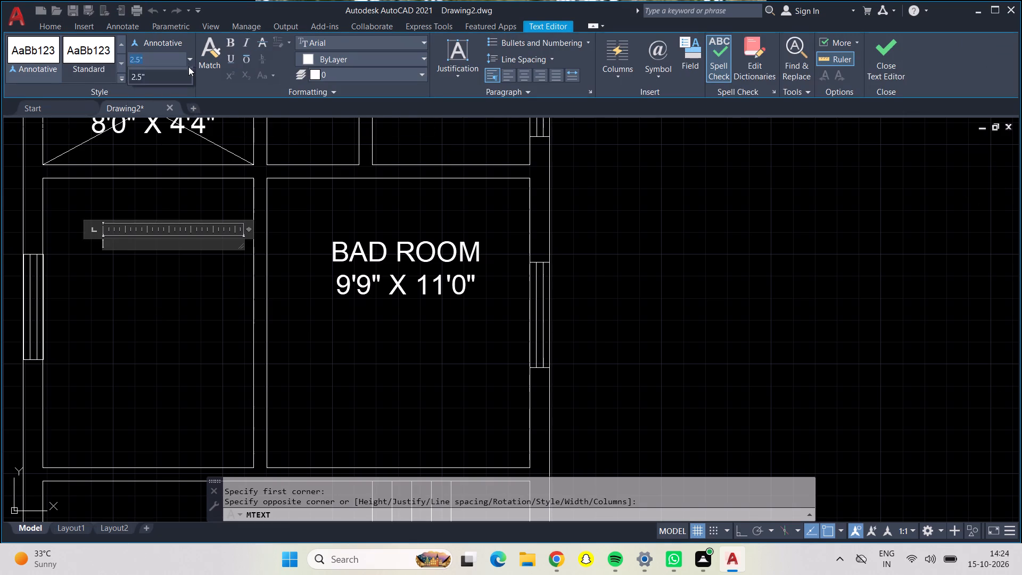
pyautogui.click(181, 71)
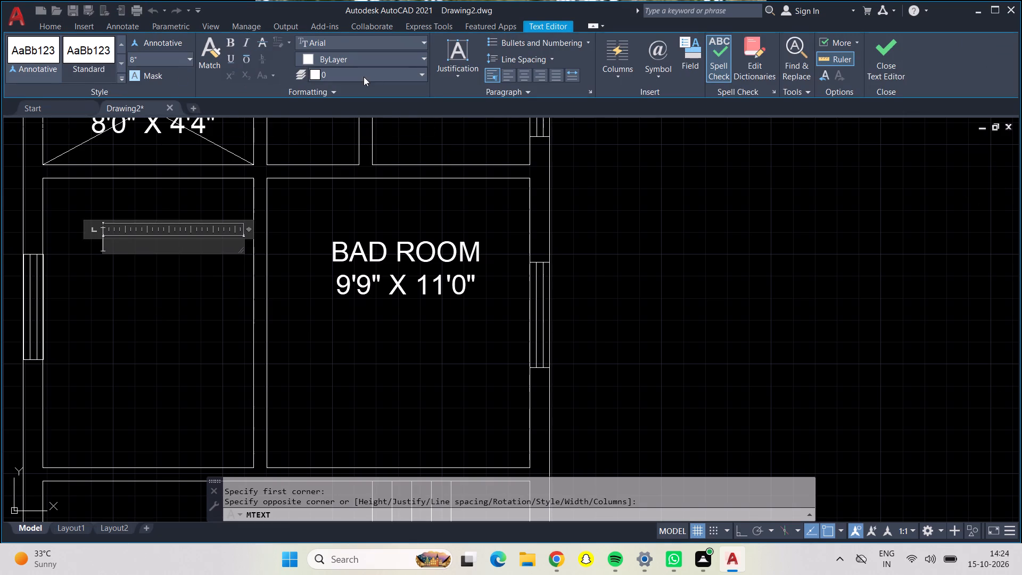
pyautogui.click(522, 77)
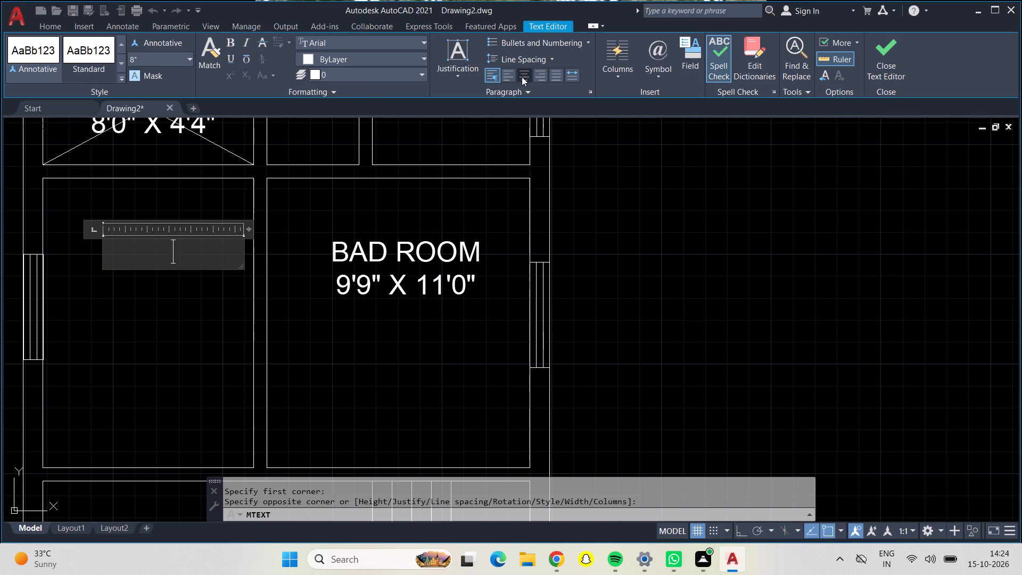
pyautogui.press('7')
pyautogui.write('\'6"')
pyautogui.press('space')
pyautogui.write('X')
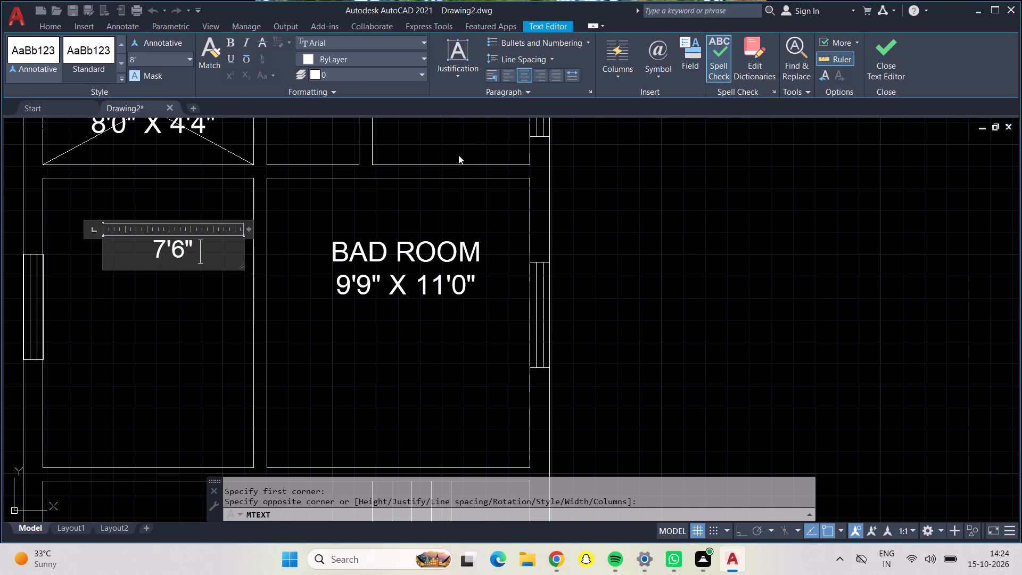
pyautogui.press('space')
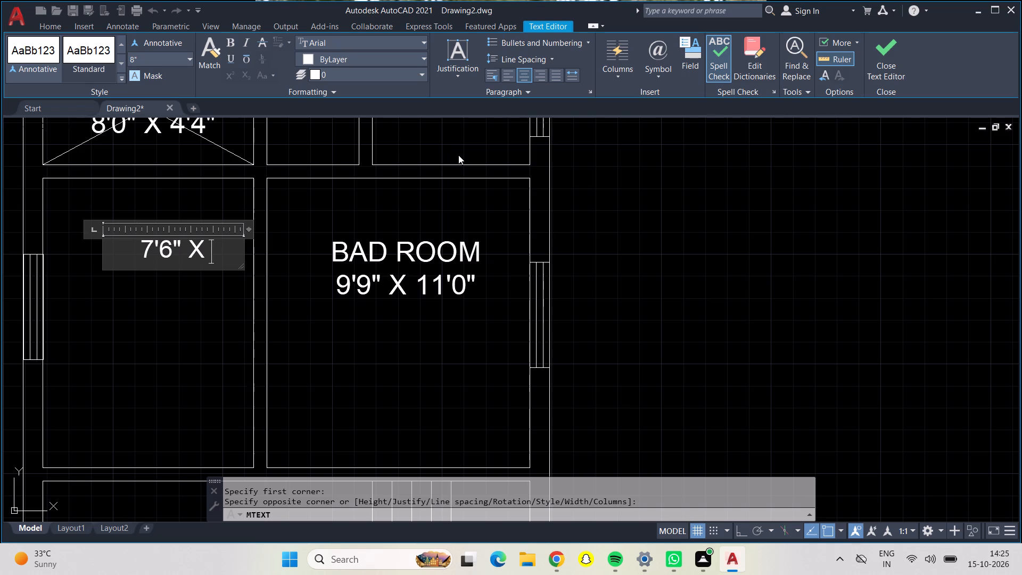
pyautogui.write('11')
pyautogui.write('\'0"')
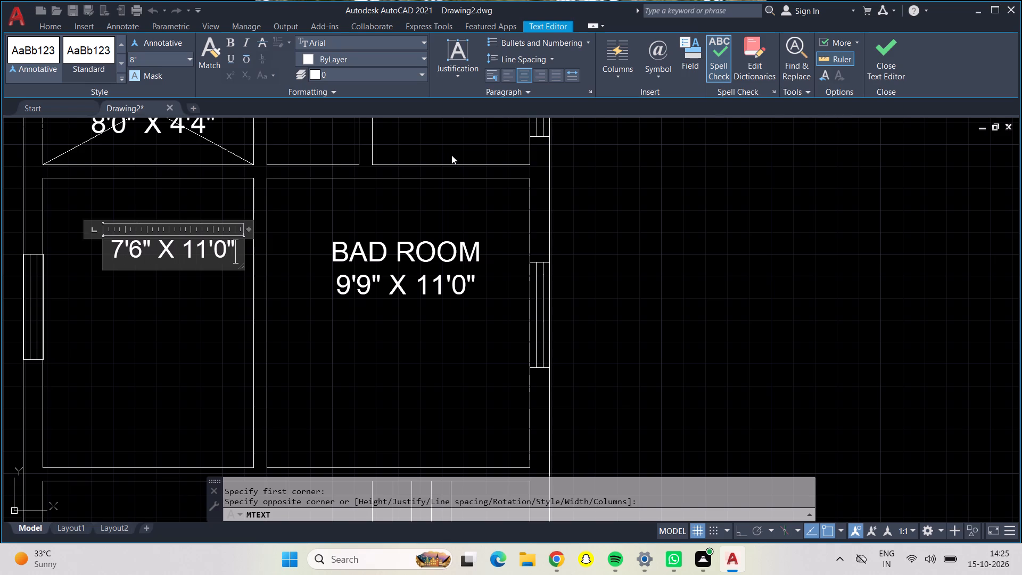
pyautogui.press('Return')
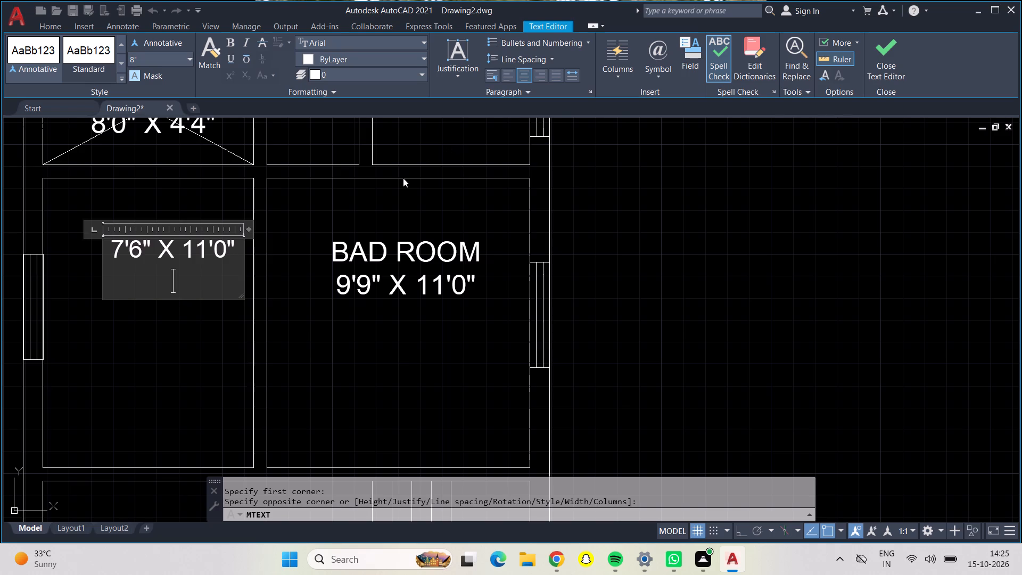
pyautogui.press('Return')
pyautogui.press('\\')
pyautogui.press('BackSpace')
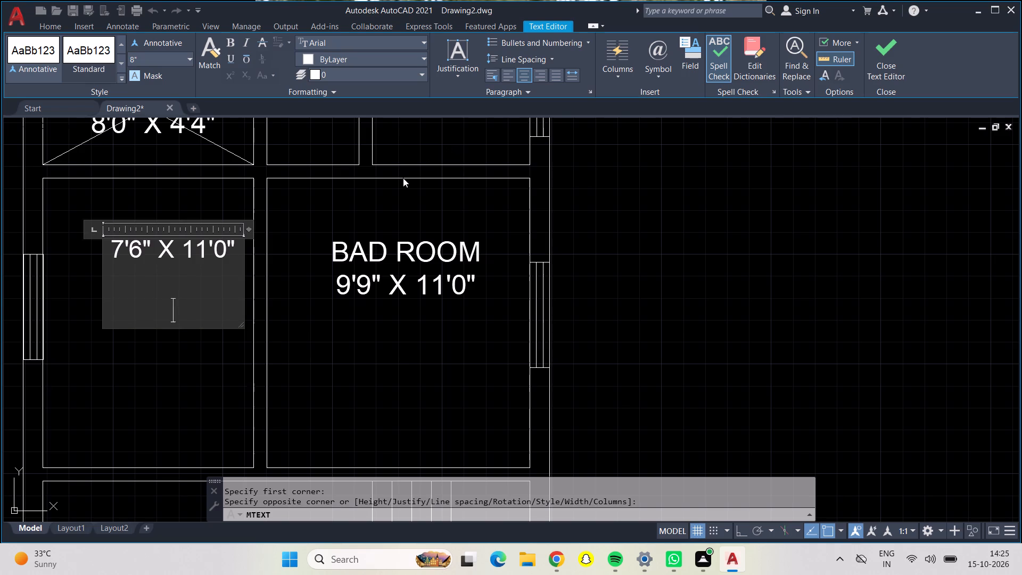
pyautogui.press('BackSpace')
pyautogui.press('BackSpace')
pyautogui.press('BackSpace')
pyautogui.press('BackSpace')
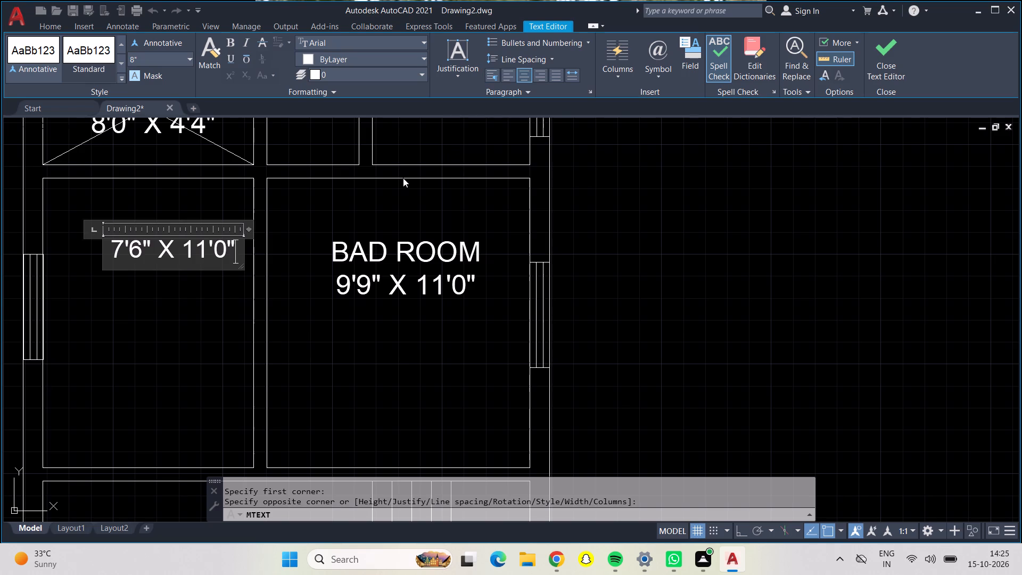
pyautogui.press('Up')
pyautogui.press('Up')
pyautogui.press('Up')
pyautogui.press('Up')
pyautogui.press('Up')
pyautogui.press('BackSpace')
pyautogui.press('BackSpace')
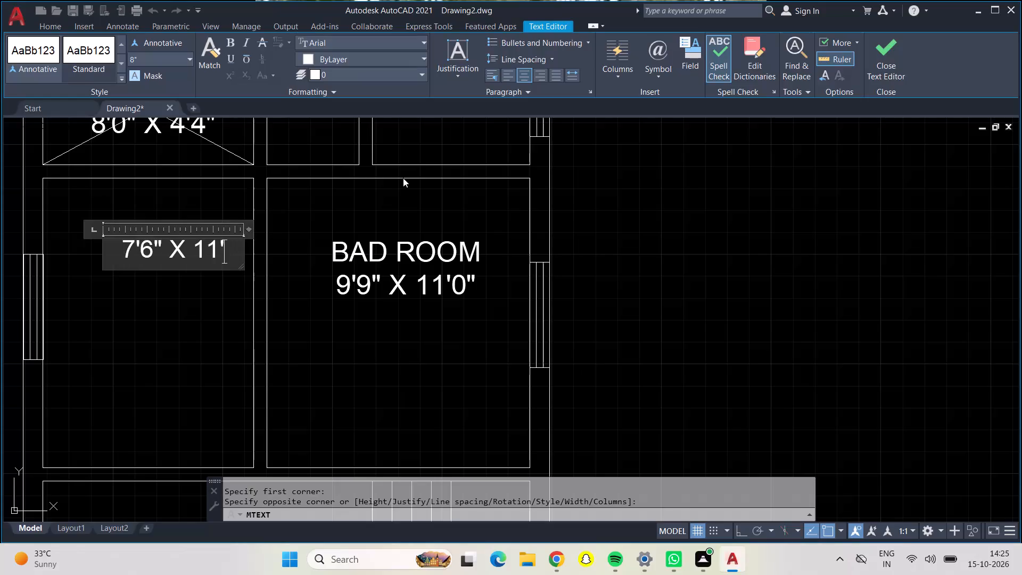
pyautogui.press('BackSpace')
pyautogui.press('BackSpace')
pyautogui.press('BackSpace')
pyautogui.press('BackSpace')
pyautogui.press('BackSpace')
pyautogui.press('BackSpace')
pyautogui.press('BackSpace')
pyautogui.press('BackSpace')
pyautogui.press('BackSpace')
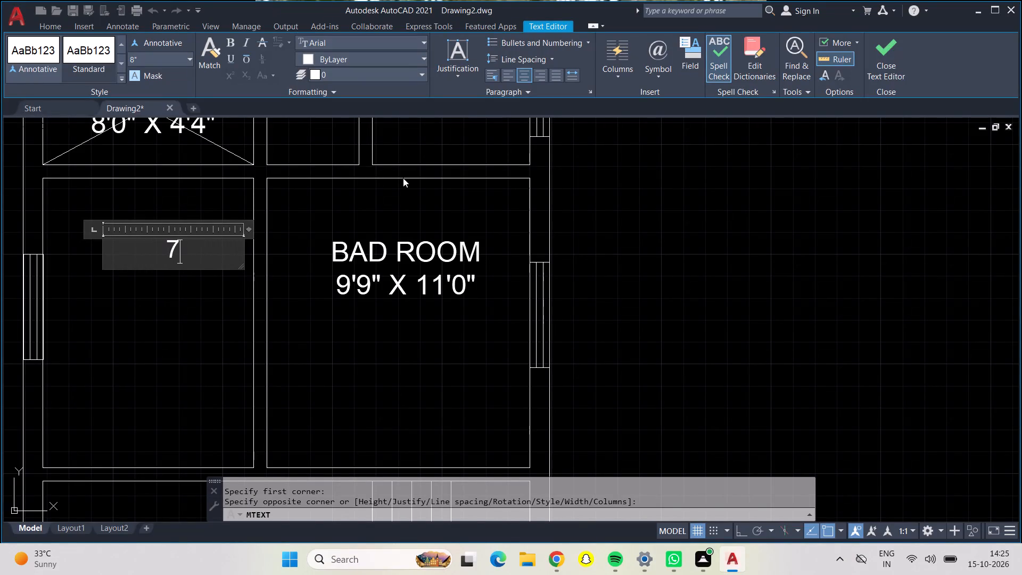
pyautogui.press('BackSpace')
# Label the room KITCHEN with 7'6" X 11'0" on a second line, and finish the text.
pyautogui.hotkey('shift', 'k')
pyautogui.write('IT')
pyautogui.write('CH')
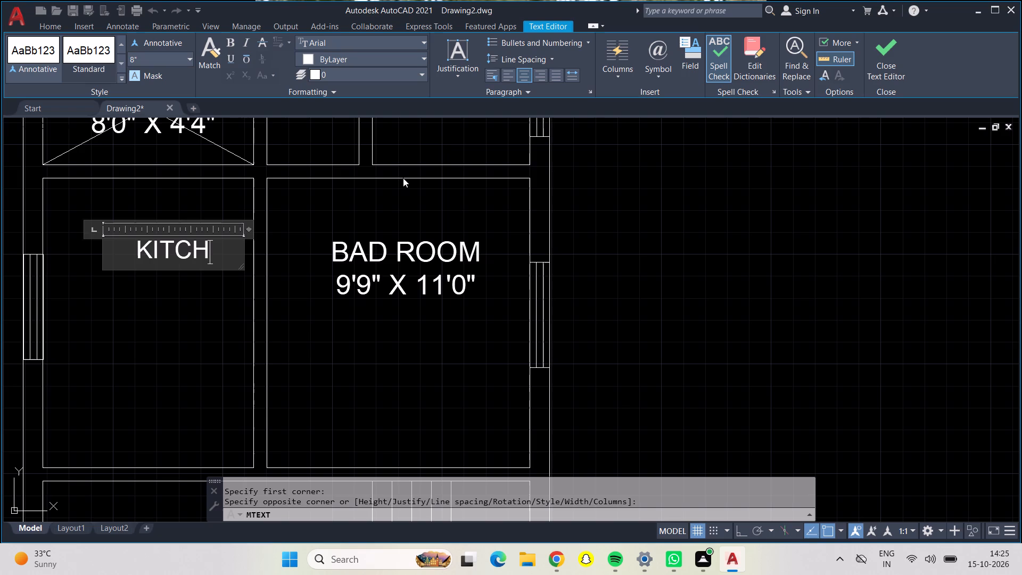
pyautogui.write('EN')
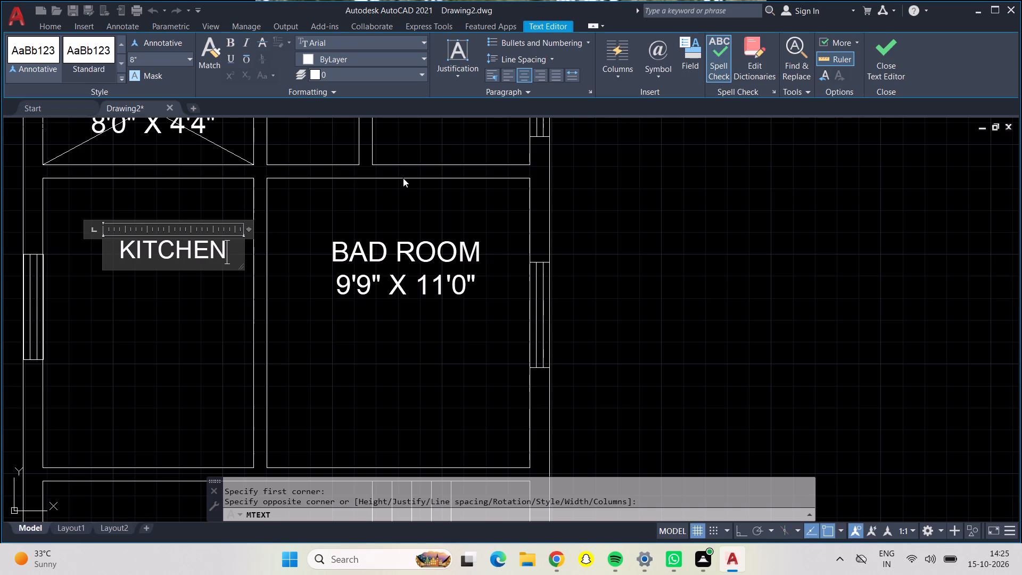
pyautogui.press('Return')
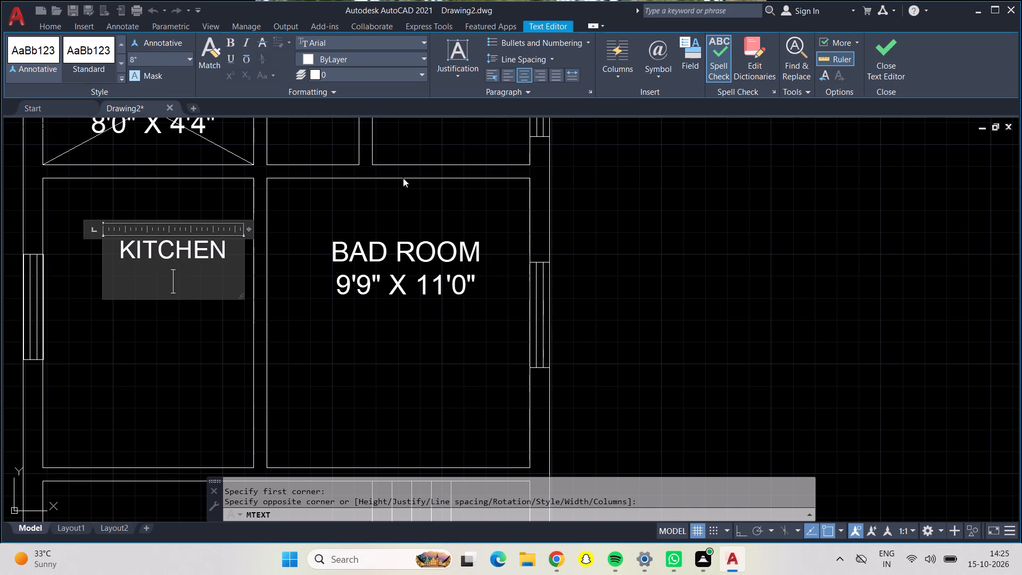
pyautogui.press('7')
pyautogui.write('\'6"')
pyautogui.press('space')
pyautogui.write('X')
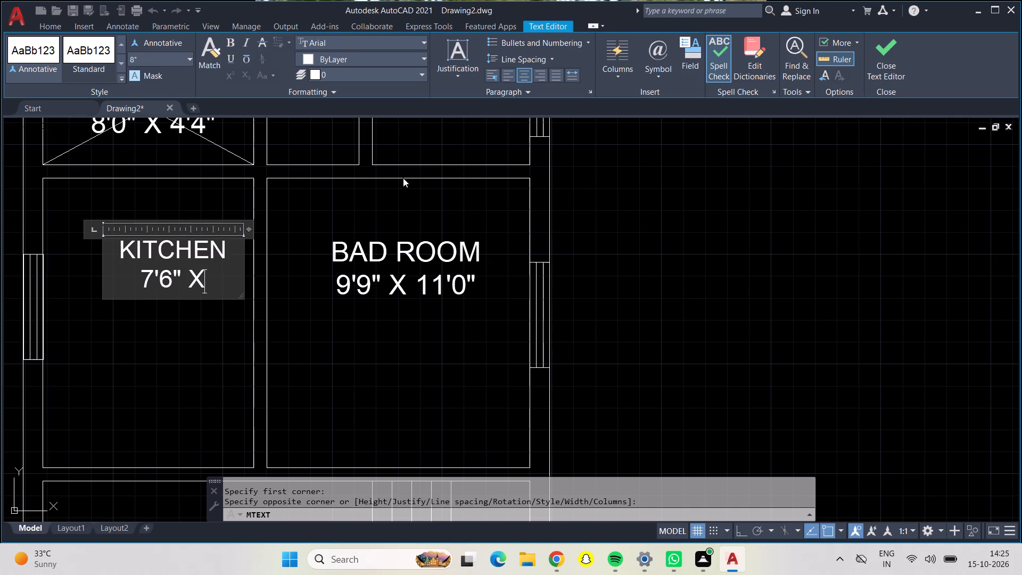
pyautogui.press('space')
pyautogui.write('11\'0"')
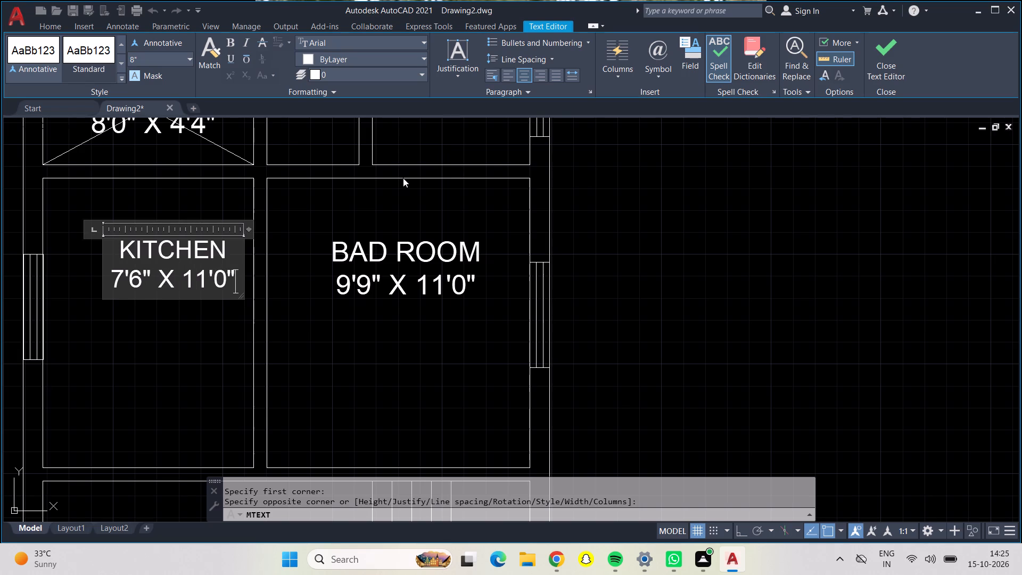
pyautogui.click(216, 336)
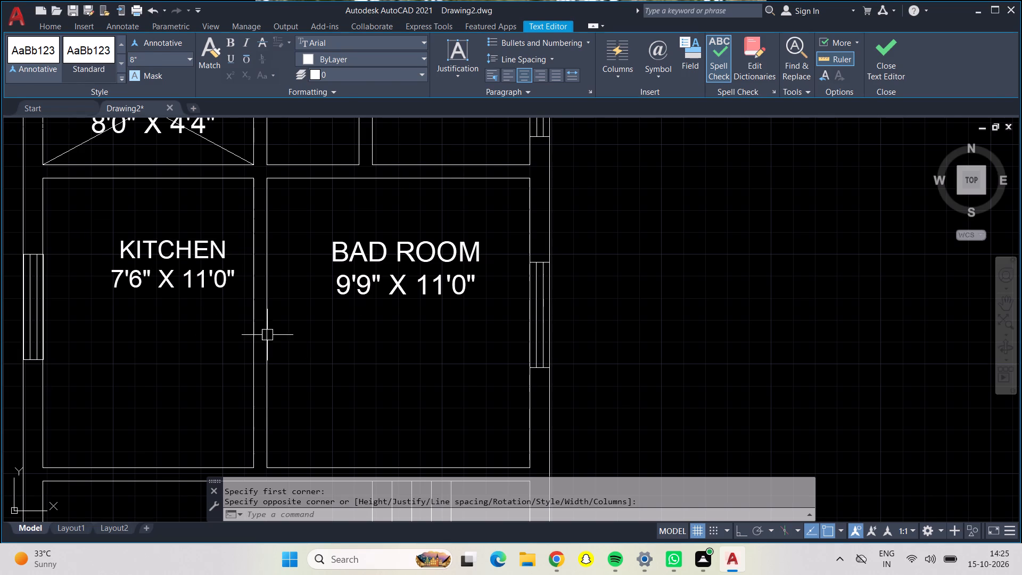
# Measure the inside width and height of the large room beside the staircase with Quick measure.
pyautogui.scroll(-1, 304, 328)
pyautogui.moveTo(365, 399); pyautogui.dragTo(358, 208, button='middle')
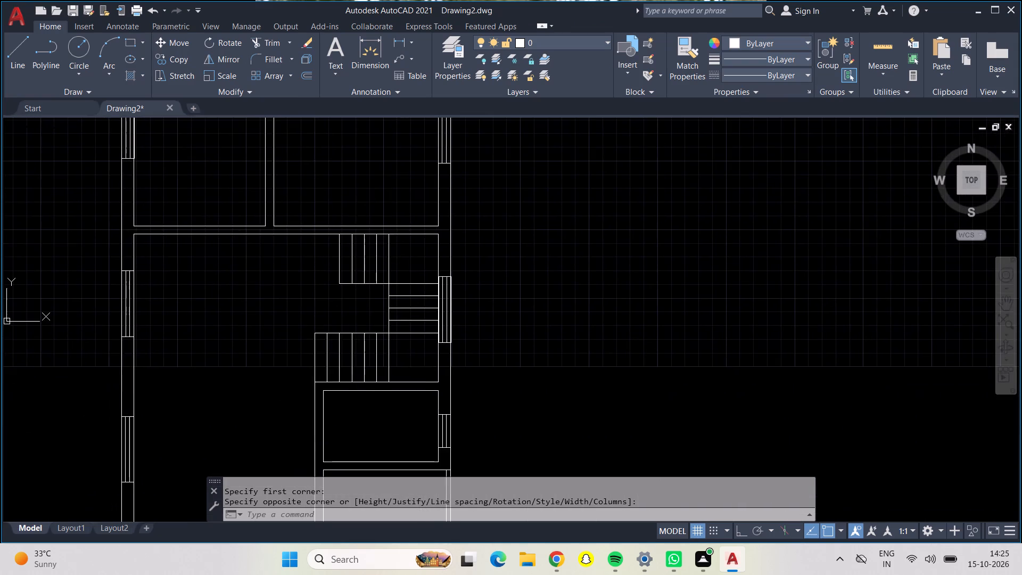
pyautogui.moveTo(358, 208); pyautogui.dragTo(360, 188, button='middle')
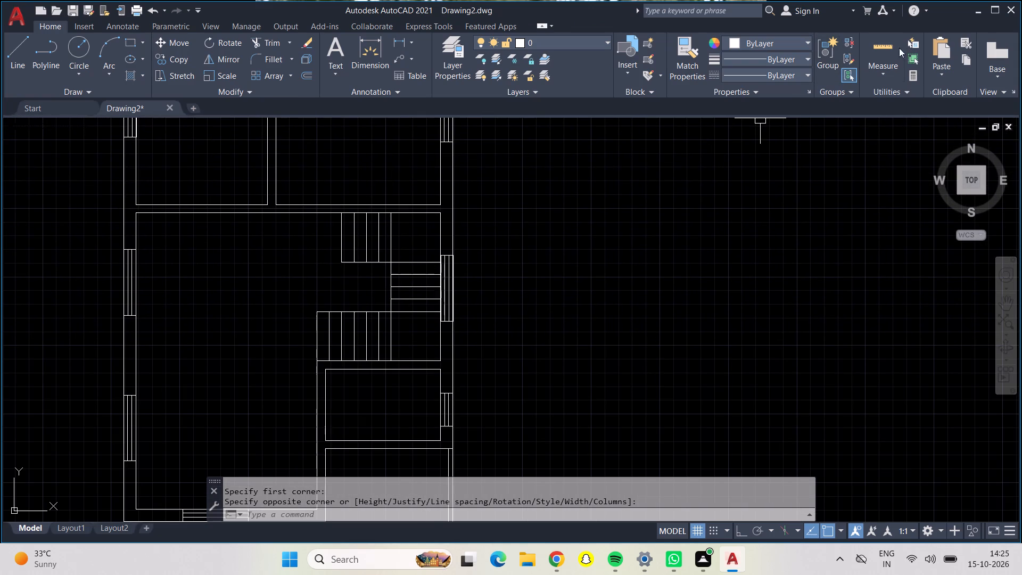
pyautogui.click(887, 51)
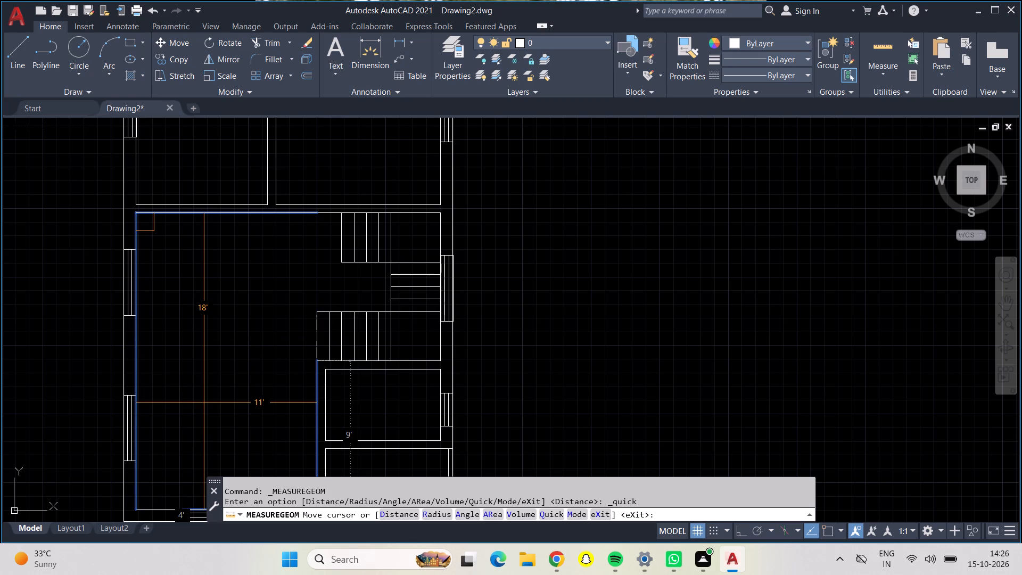
pyautogui.moveTo(204, 402); pyautogui.dragTo(236, 398, button='middle')
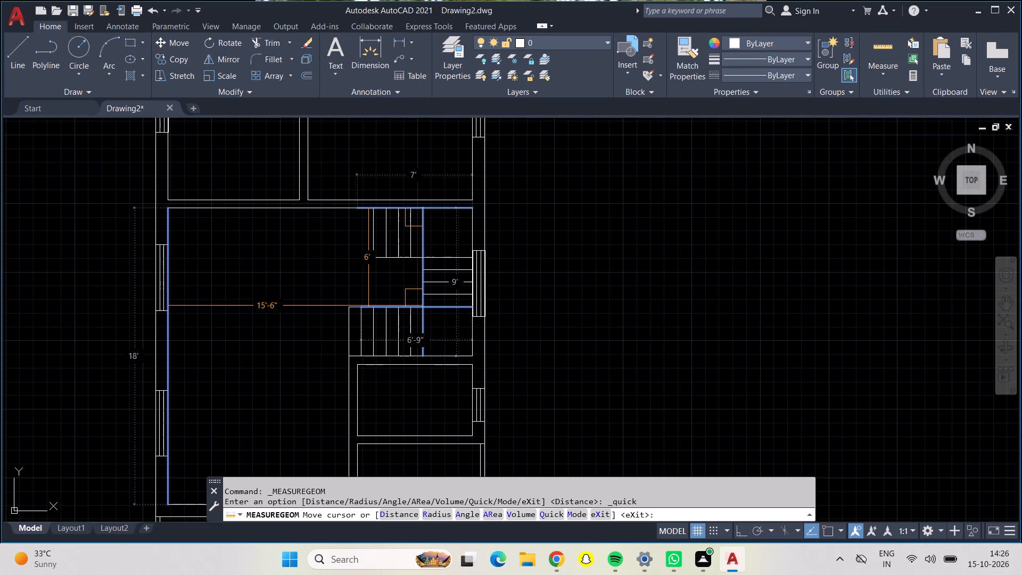
pyautogui.press('Escape')
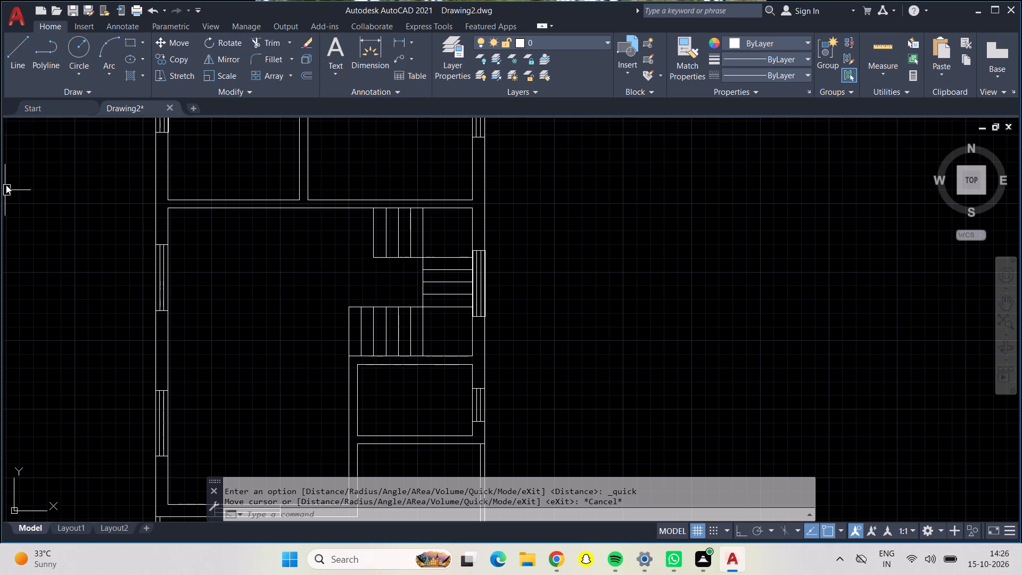
# Open a multiline text box in the large room beside the staircase, with 9" text height and centred alignment.
pyautogui.moveTo(340, 55); pyautogui.dragTo(334, 53)
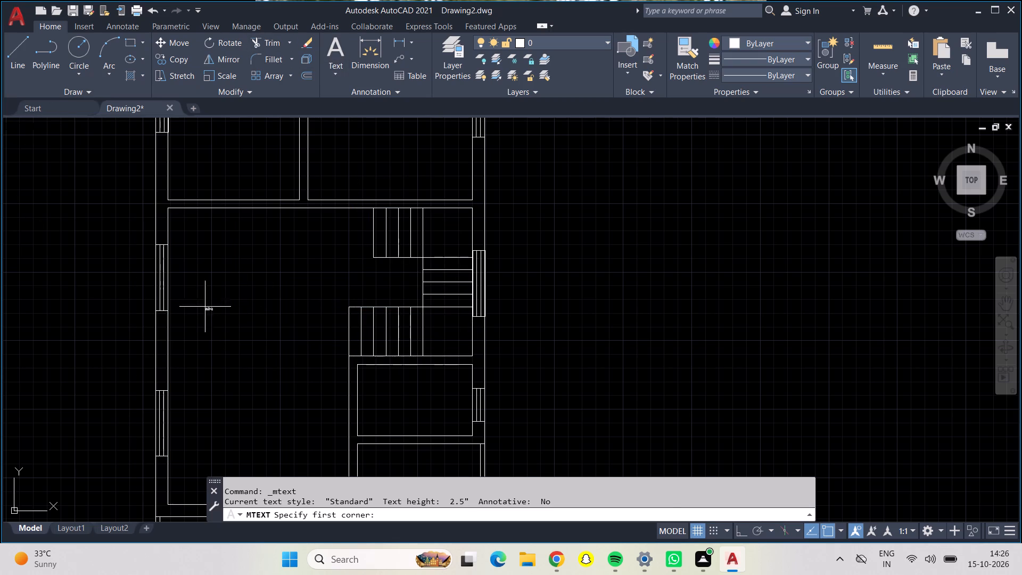
pyautogui.click(200, 264)
pyautogui.click(356, 297)
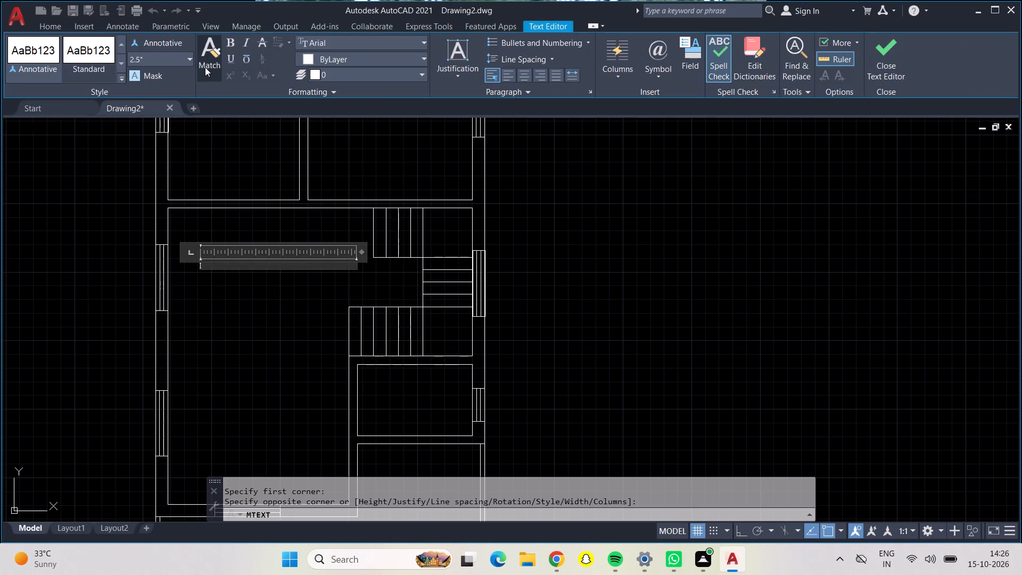
pyautogui.click(184, 56)
pyautogui.click(186, 54)
pyautogui.click(186, 56)
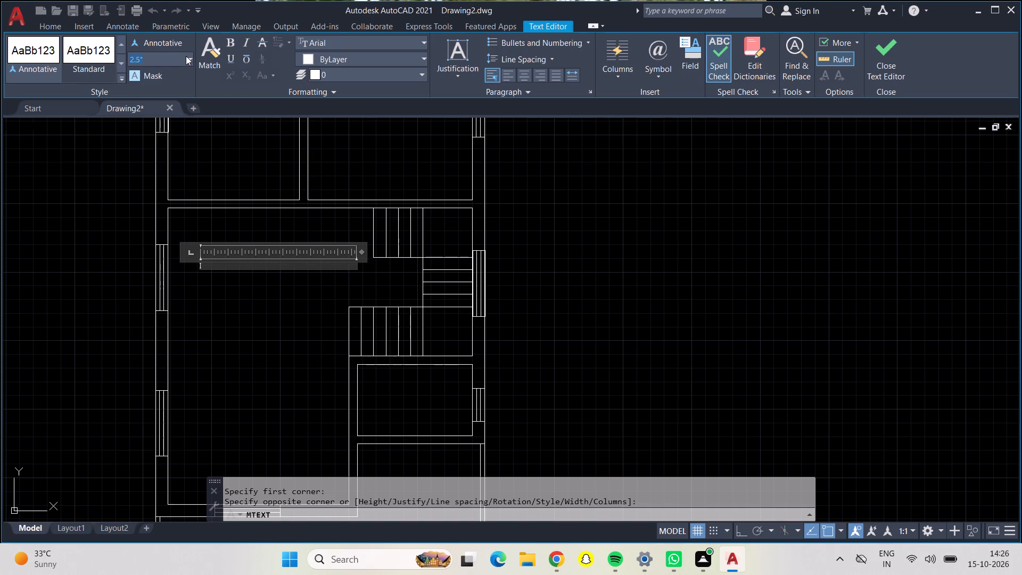
pyautogui.click(195, 62)
pyautogui.click(190, 60)
pyautogui.click(178, 91)
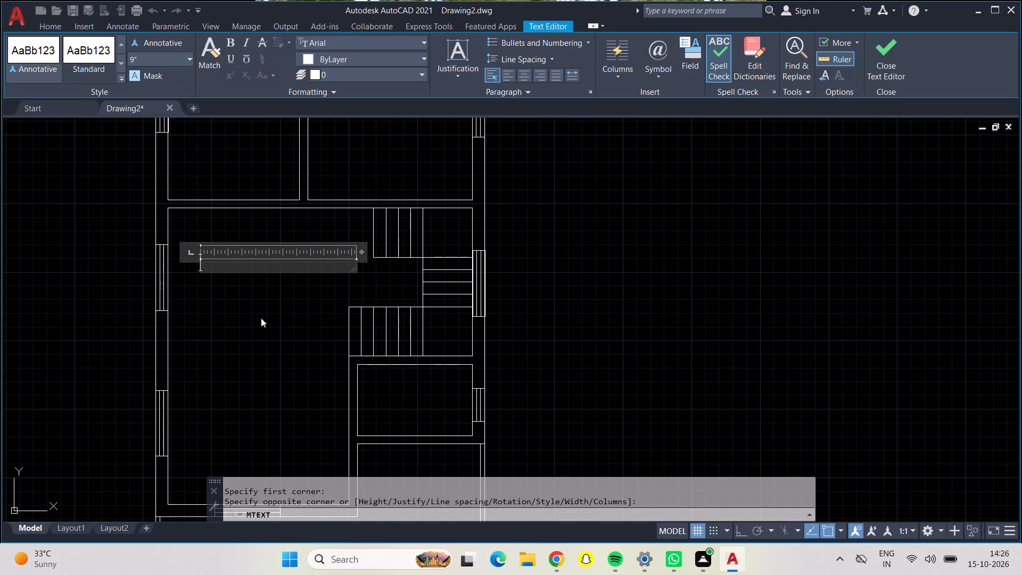
pyautogui.press('space')
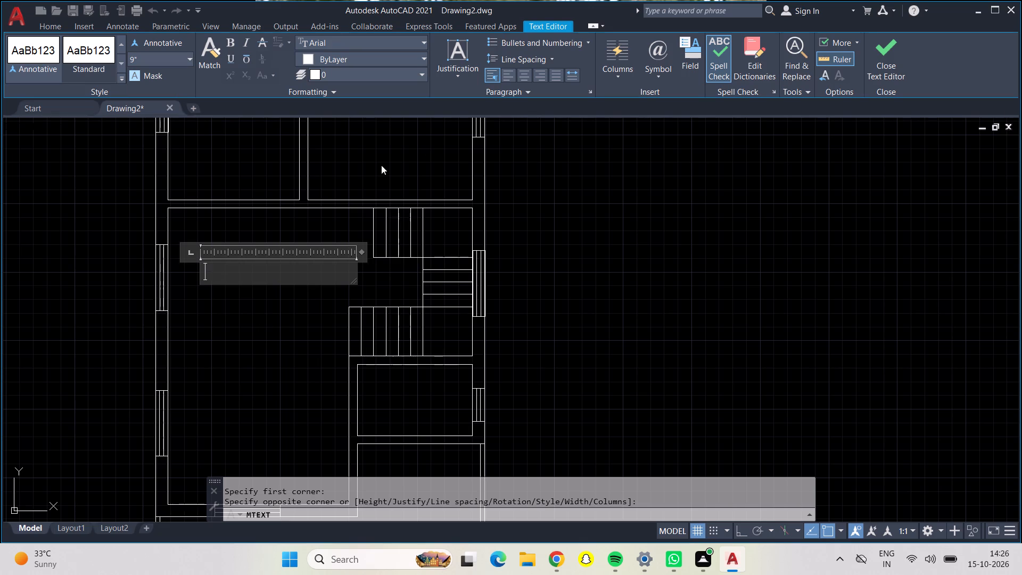
pyautogui.click(515, 73)
pyautogui.click(522, 78)
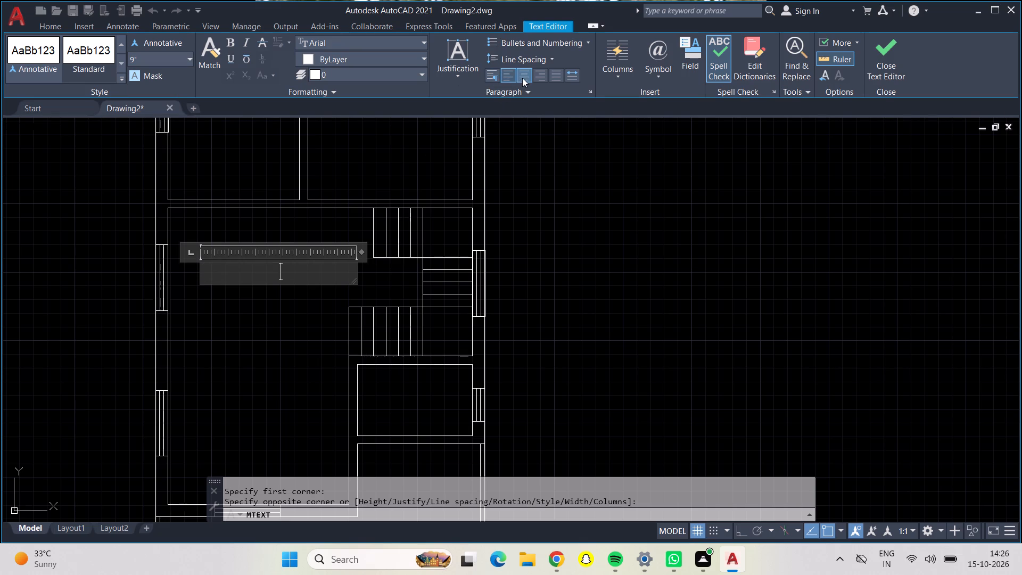
# Label the room LINING HALL with 10'4" X 18'6" on a second line, and finish the text.
pyautogui.press('l')
pyautogui.press('BackSpace')
pyautogui.write('LIN')
pyautogui.write('ING')
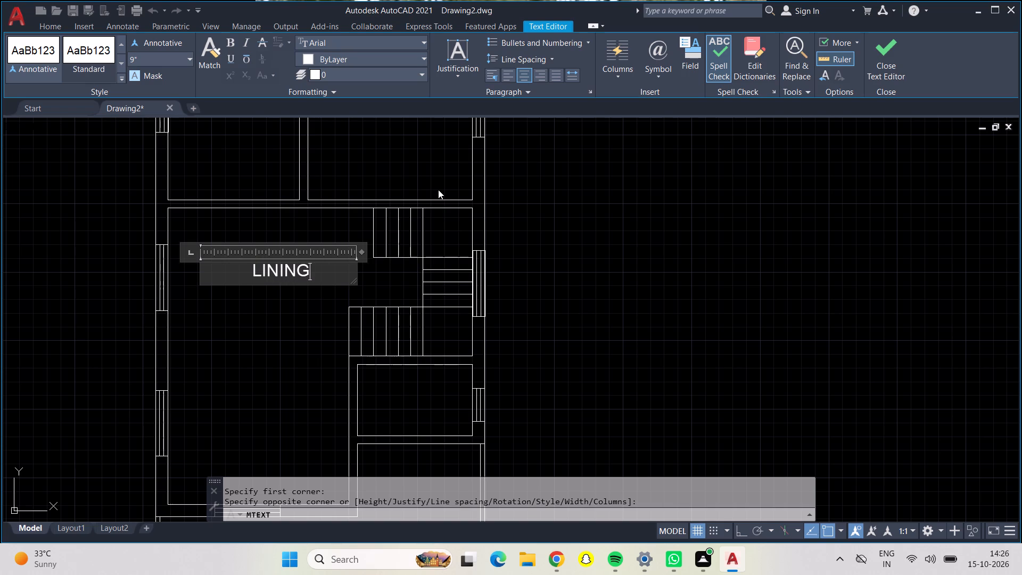
pyautogui.press('space')
pyautogui.write('HAAL')
pyautogui.hotkey('shift', 'BackSpace')
pyautogui.hotkey('shift', 'BackSpace')
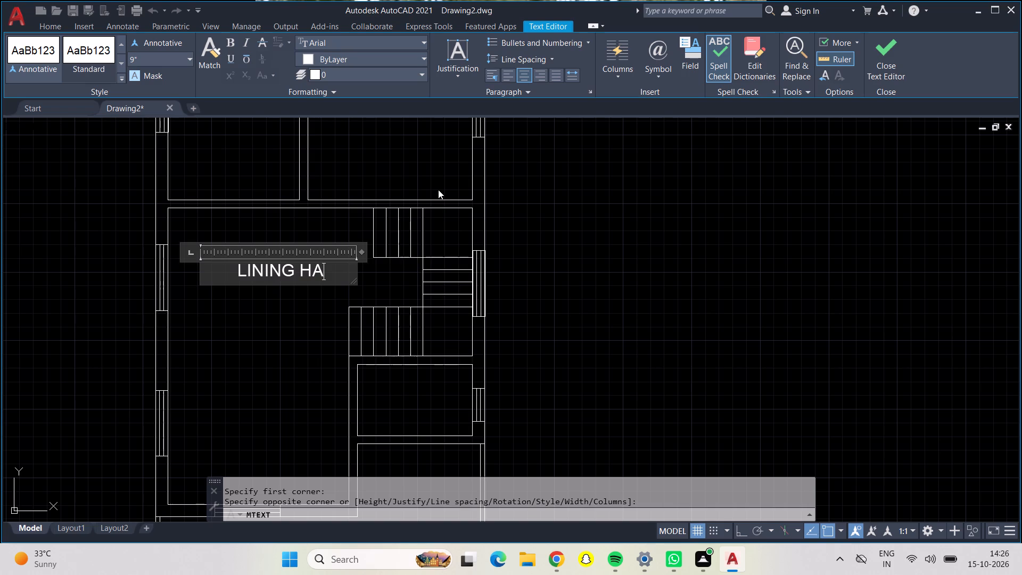
pyautogui.write('LL')
pyautogui.press('space')
pyautogui.hotkey('shift', 'Return')
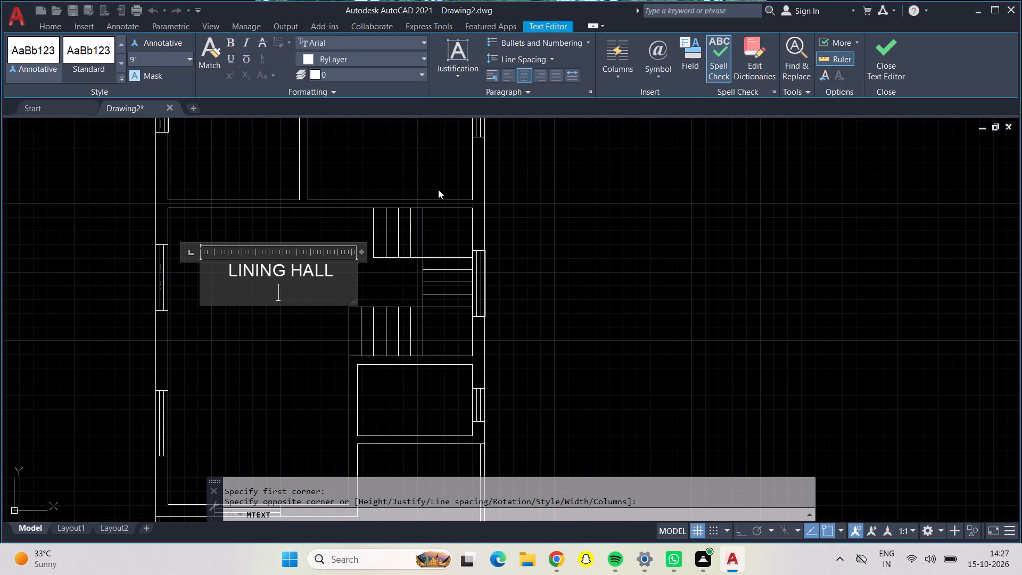
pyautogui.write("10'")
pyautogui.write('4" X')
pyautogui.press('space')
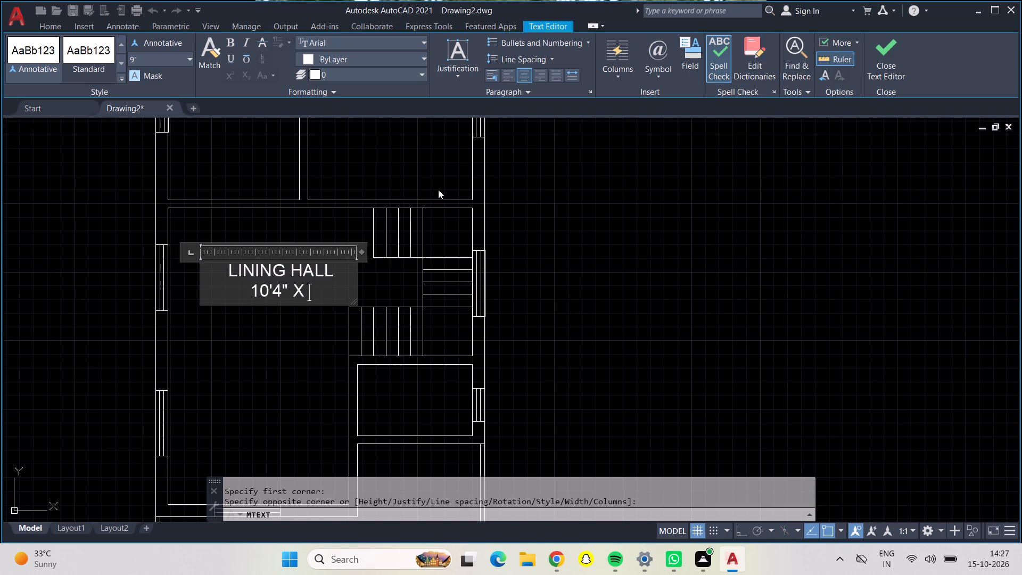
pyautogui.write('18\'6"')
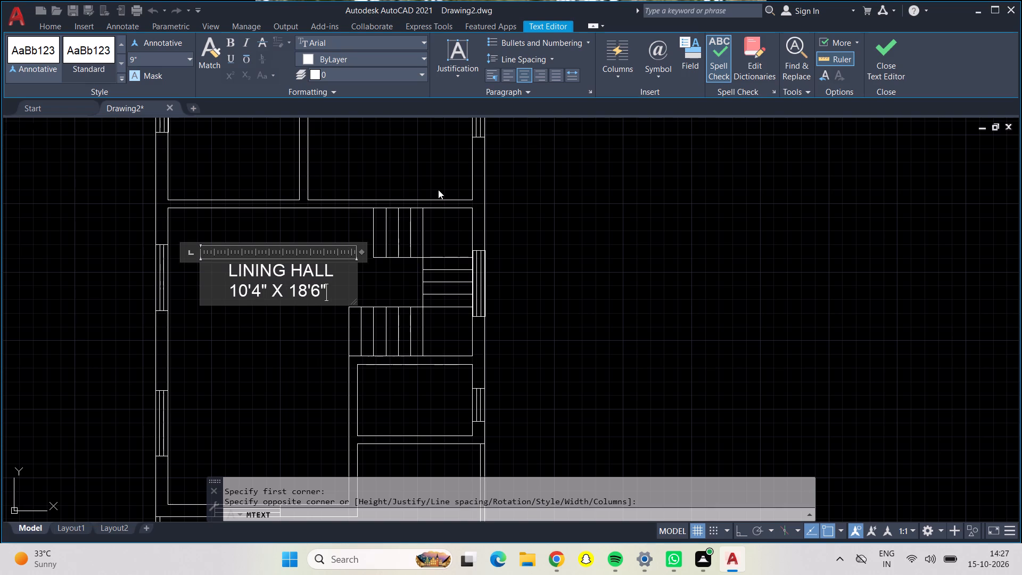
pyautogui.press('space')
pyautogui.click(222, 366)
# Open a multiline text box in the small room below the staircase, with 8" text height and centred alignment.
pyautogui.moveTo(249, 391); pyautogui.dragTo(251, 392, button='middle')
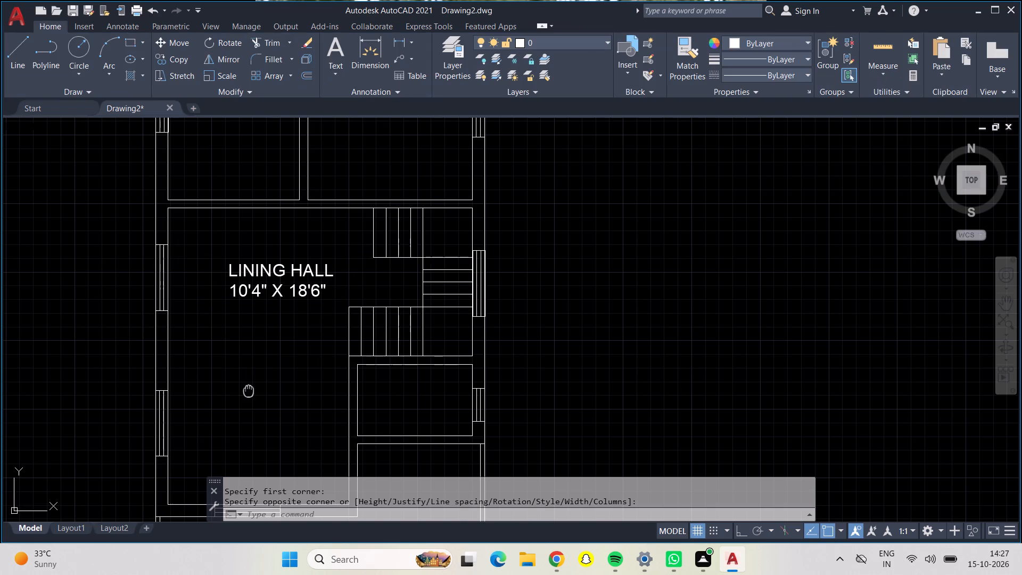
pyautogui.moveTo(251, 392); pyautogui.dragTo(216, 314, button='middle')
pyautogui.moveTo(374, 330); pyautogui.dragTo(366, 325, button='middle')
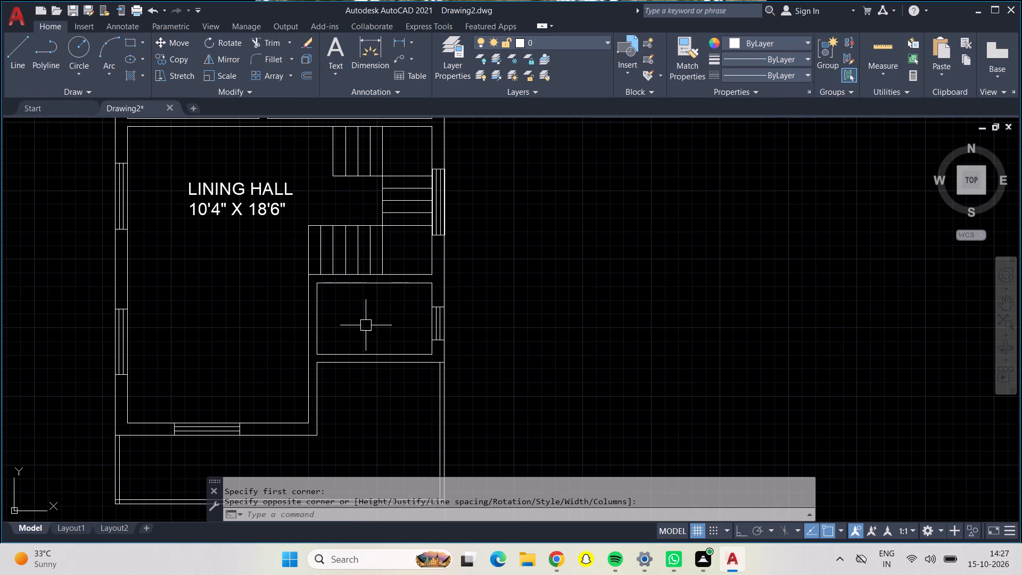
pyautogui.click(339, 54)
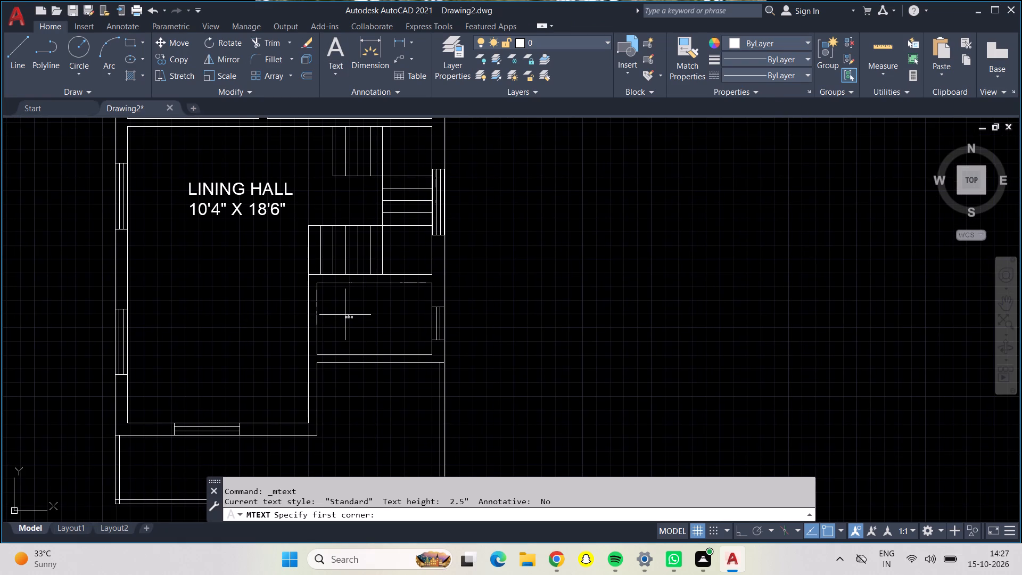
pyautogui.rightClick(0, 574)
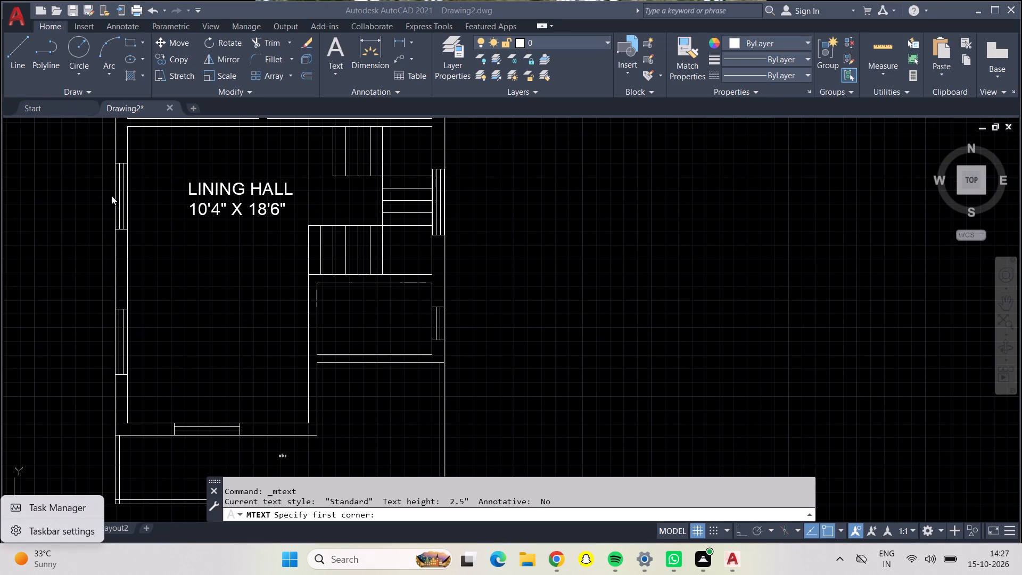
pyautogui.press('Escape')
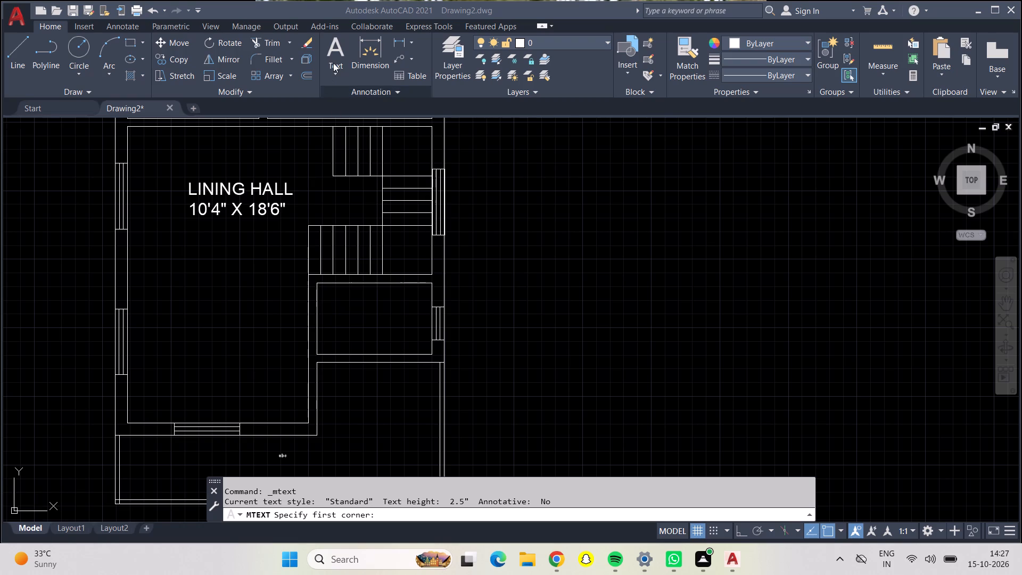
pyautogui.doubleClick(344, 50)
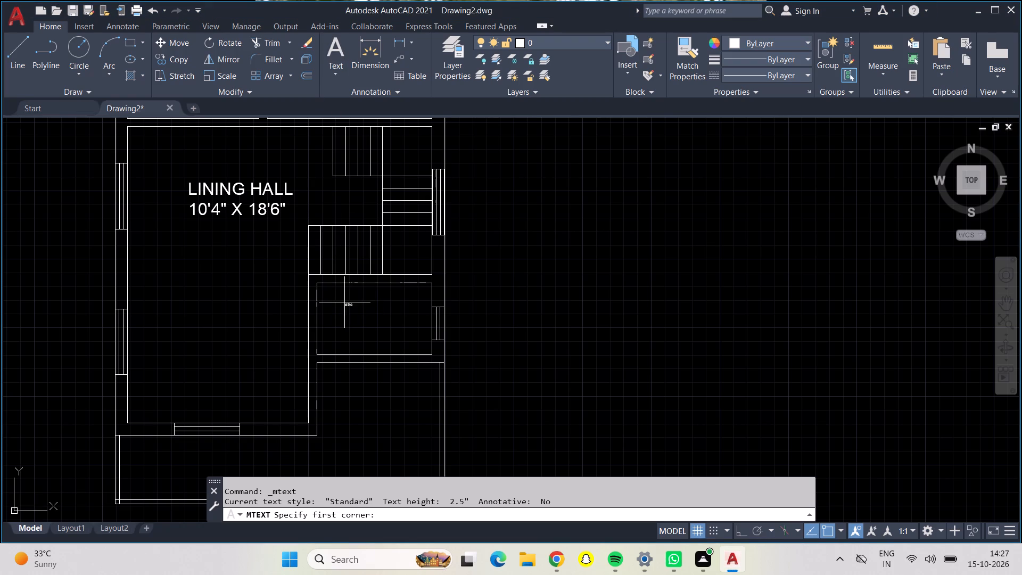
pyautogui.click(326, 301)
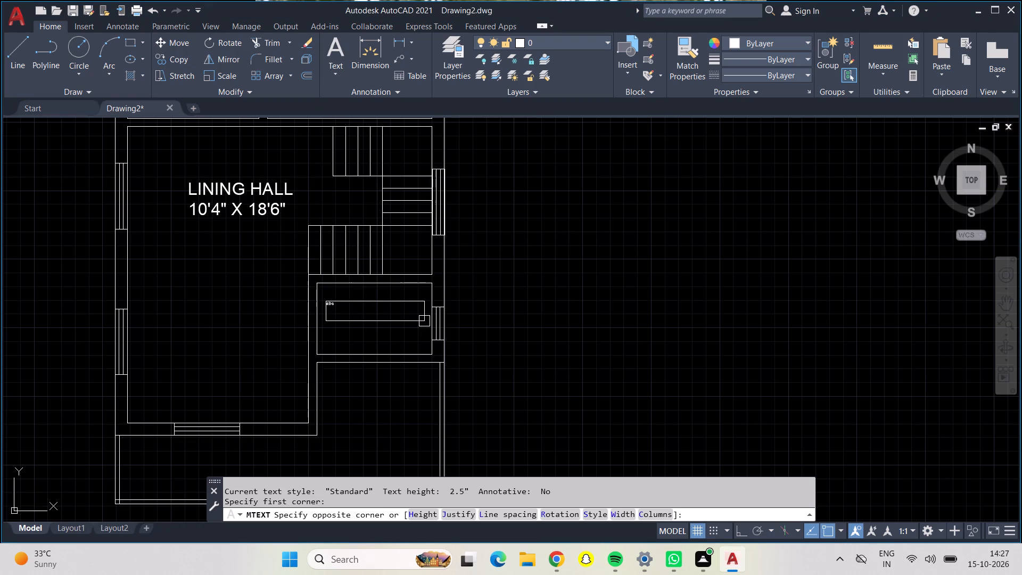
pyautogui.click(424, 321)
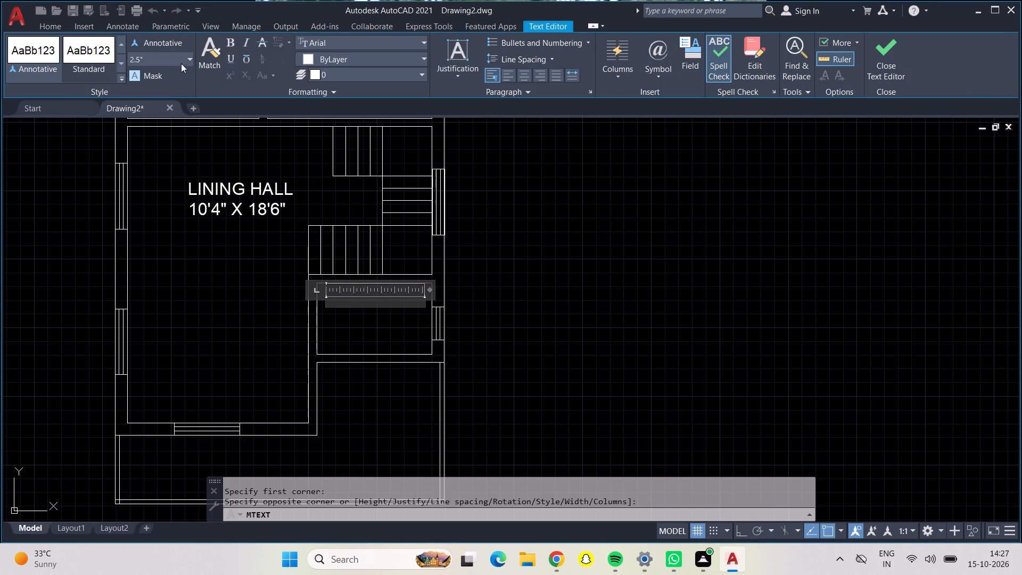
pyautogui.click(191, 57)
pyautogui.click(182, 71)
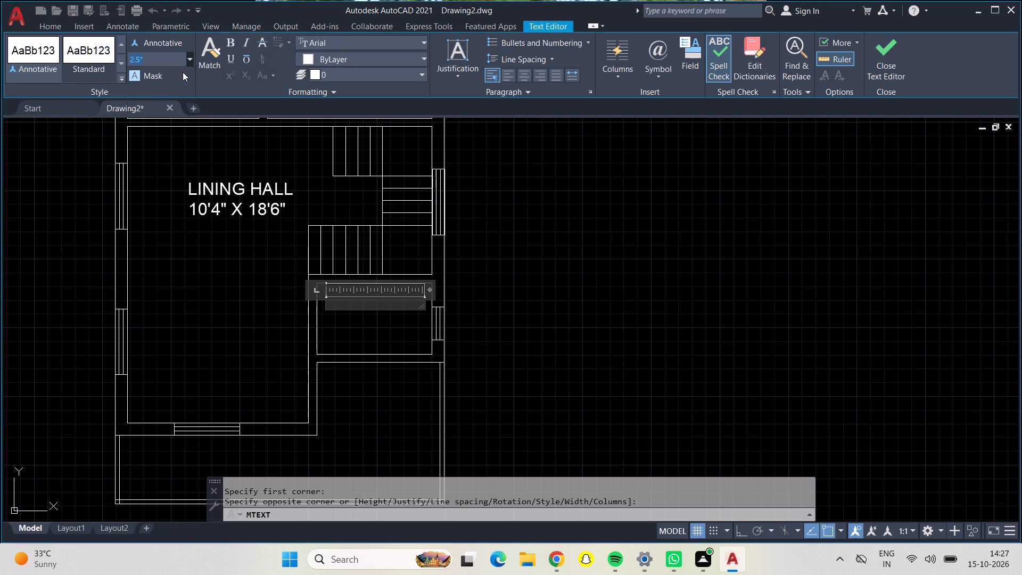
pyautogui.click(519, 66)
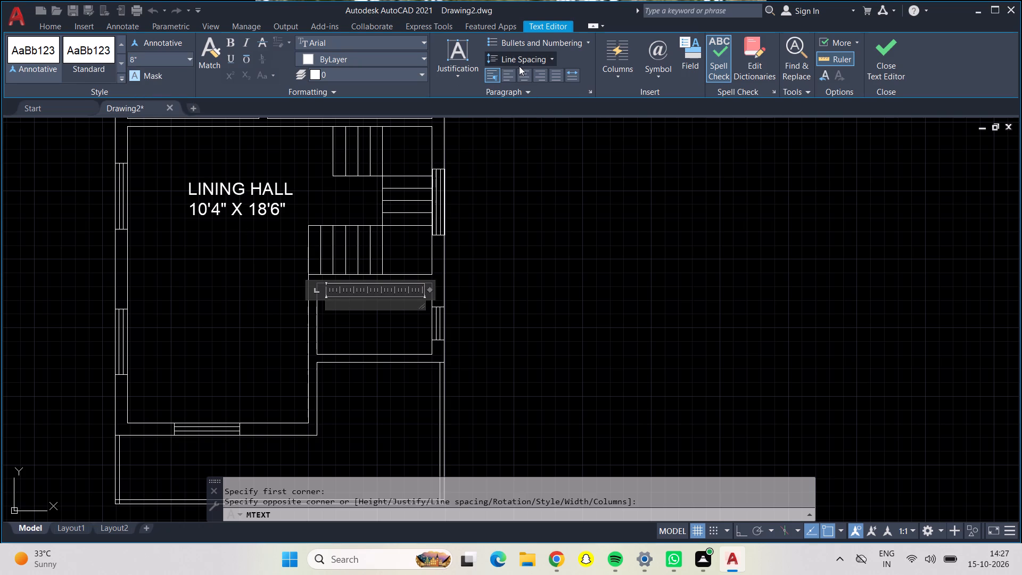
pyautogui.click(590, 137)
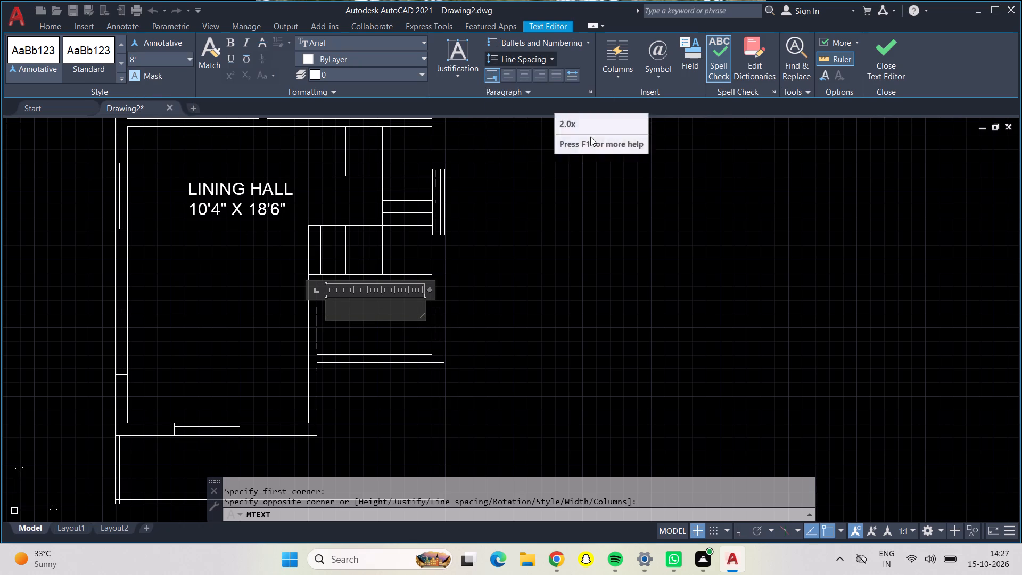
pyautogui.click(527, 80)
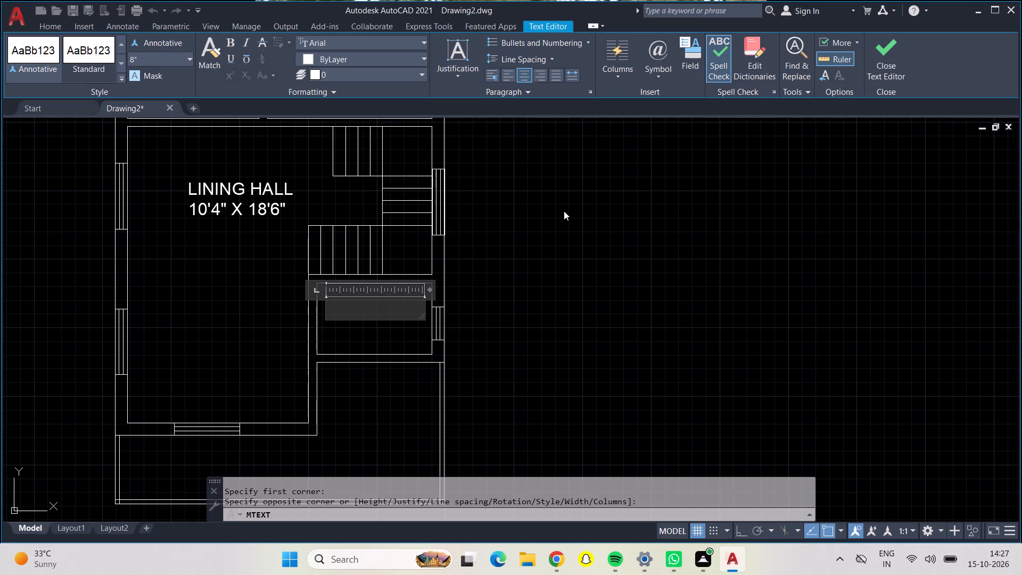
# Label the small room TOILET and finish the text.
pyautogui.write('TOIL')
pyautogui.write('ET')
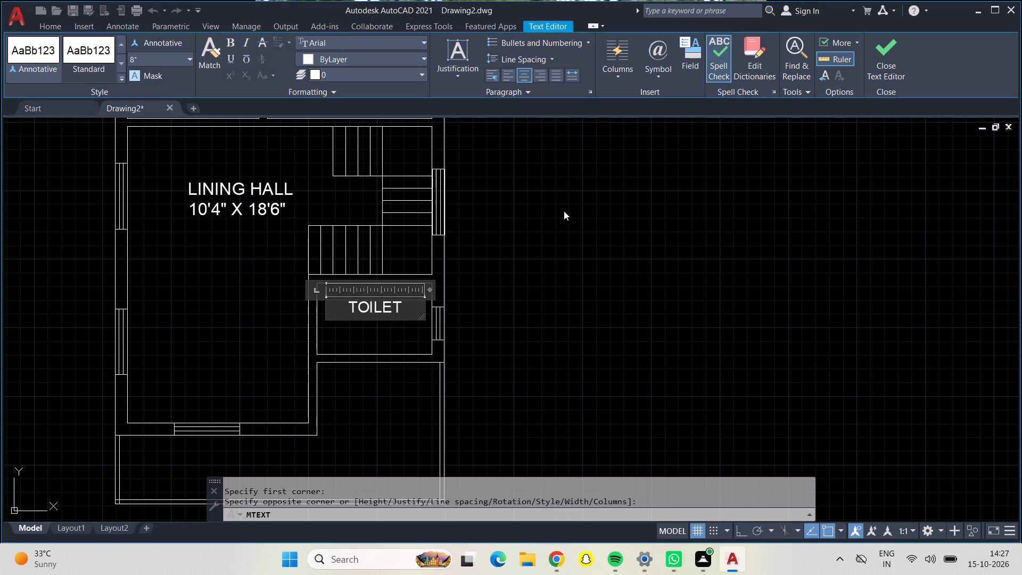
pyautogui.press('space')
pyautogui.press('Return')
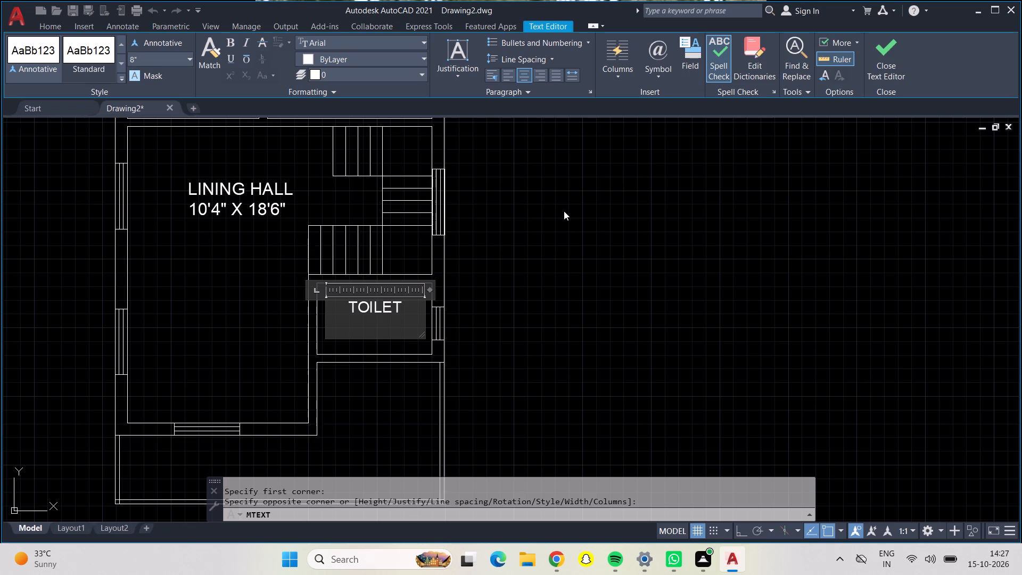
pyautogui.click(530, 282)
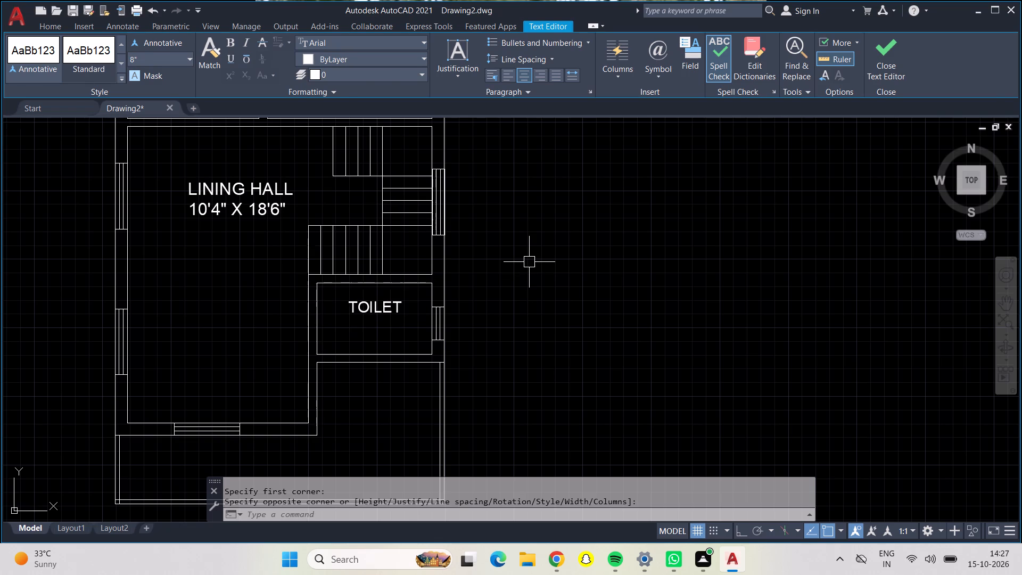
# Measure the inside width and height of the TOILET room with Quick measure.
pyautogui.click(886, 51)
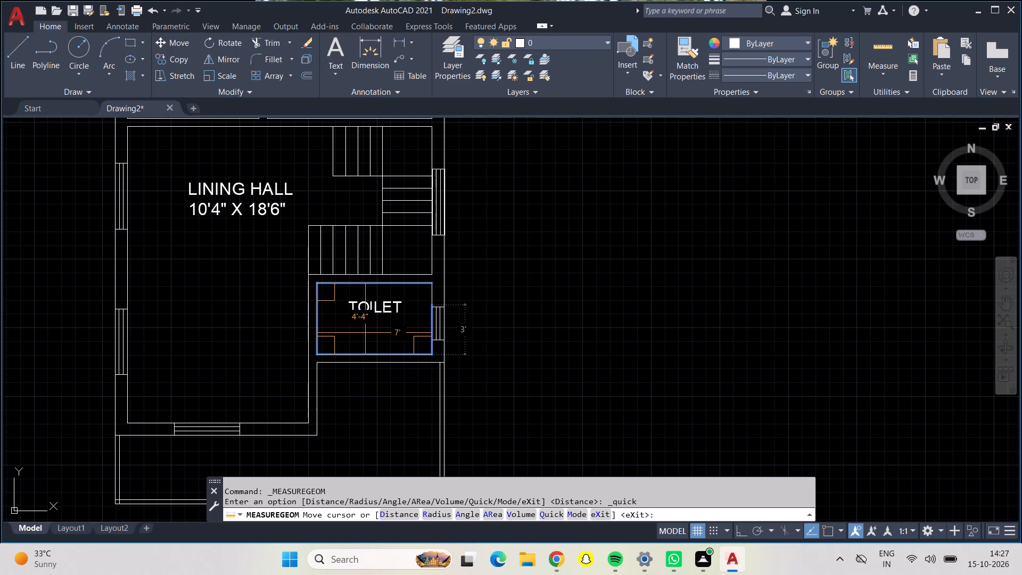
pyautogui.press('Escape')
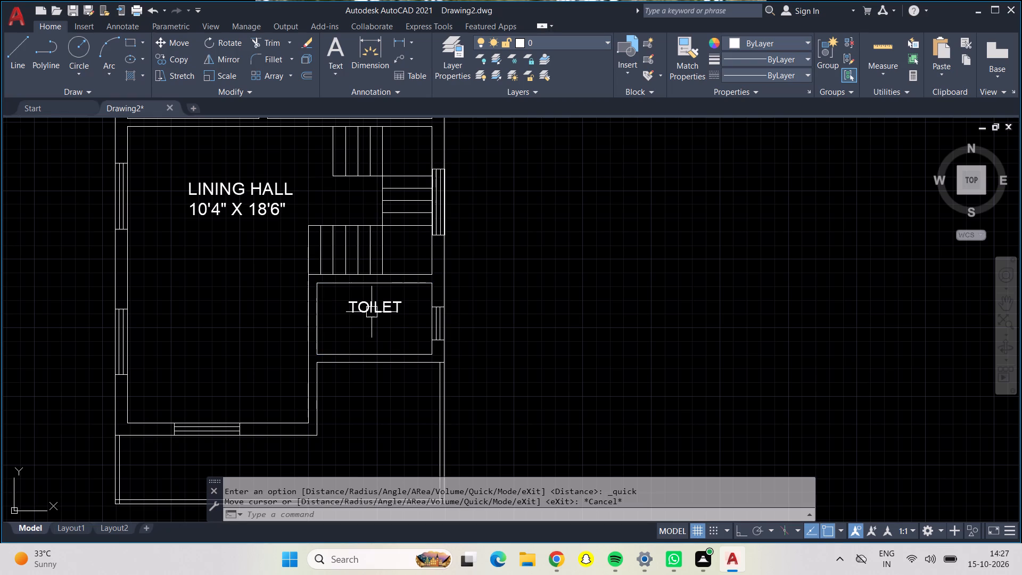
# Add the size 7'0" x 4'4" on a second line of the TOILET label below the staircase, and finish the text.
pyautogui.doubleClick(372, 309)
pyautogui.click(404, 312)
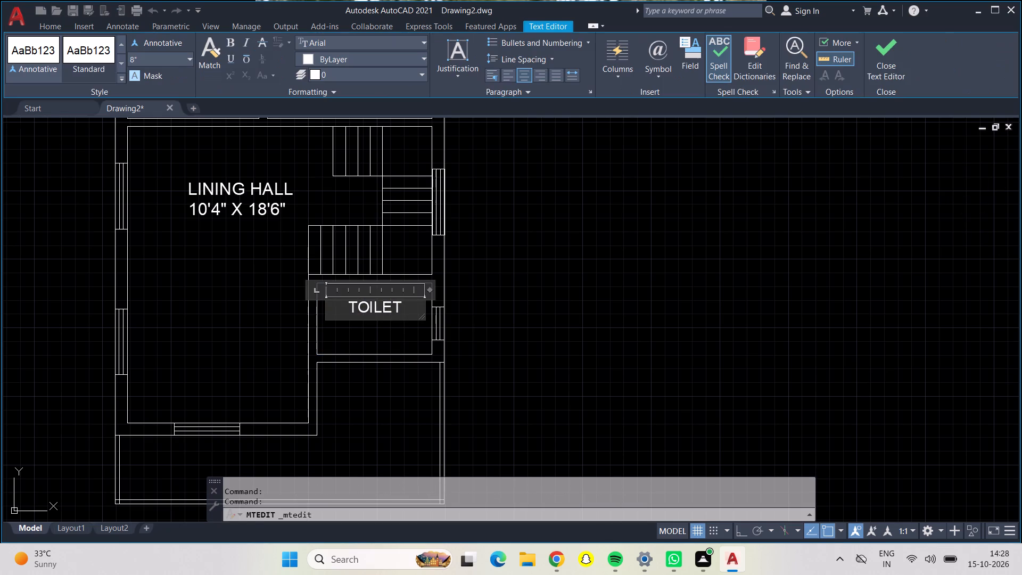
pyautogui.press('Return')
pyautogui.write('7\'0" x 4\'4"')
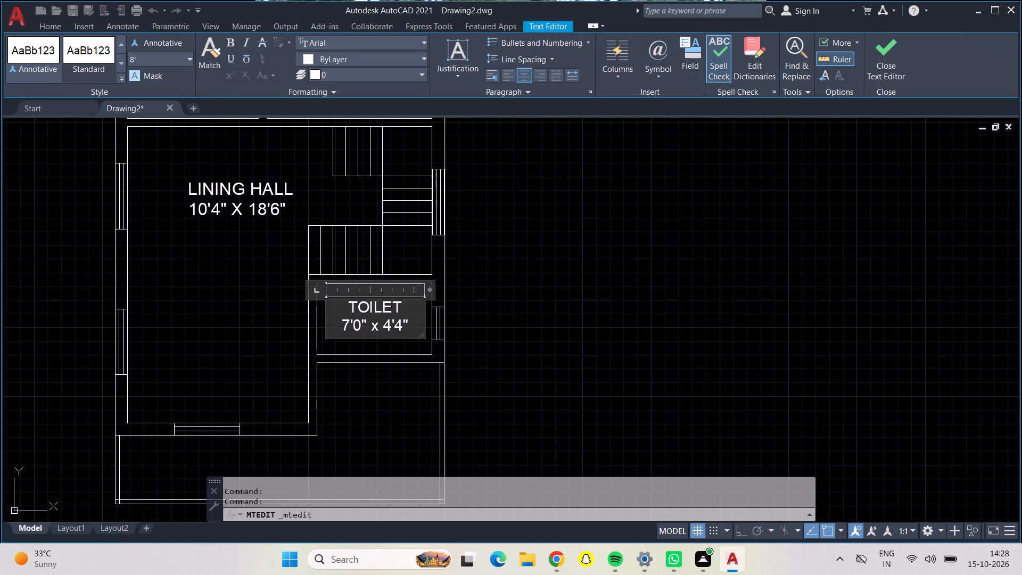
pyautogui.click(298, 315)
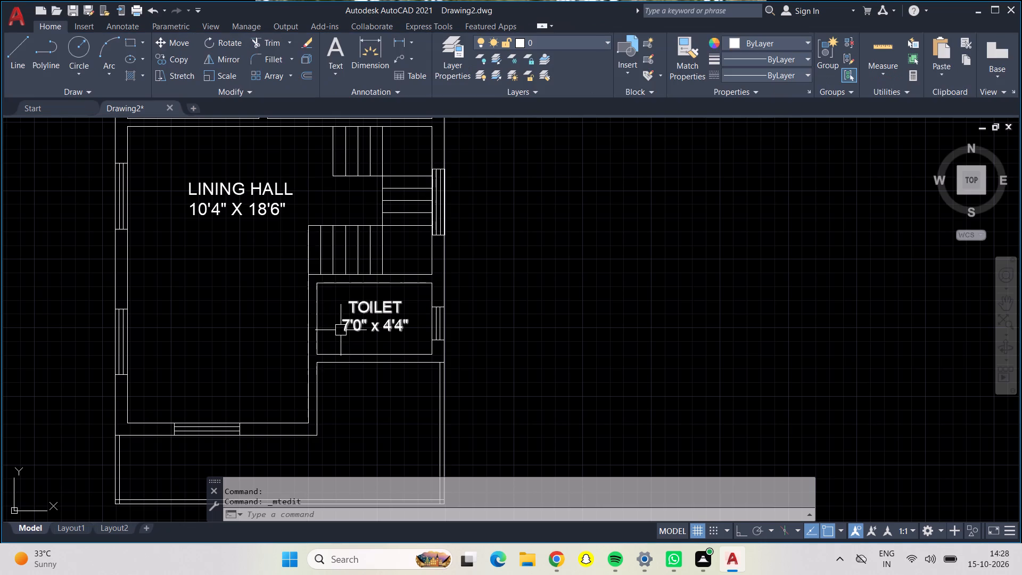
# Measure the inside width and height of the open front area below the TOILET room with Quick measure.
pyautogui.moveTo(234, 323); pyautogui.dragTo(229, 246, button='middle')
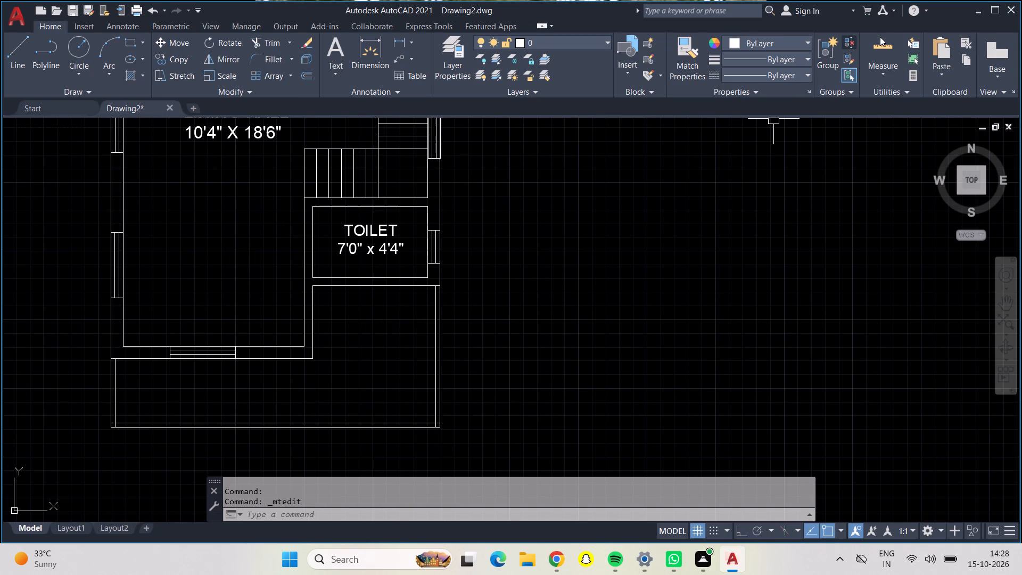
pyautogui.click(890, 47)
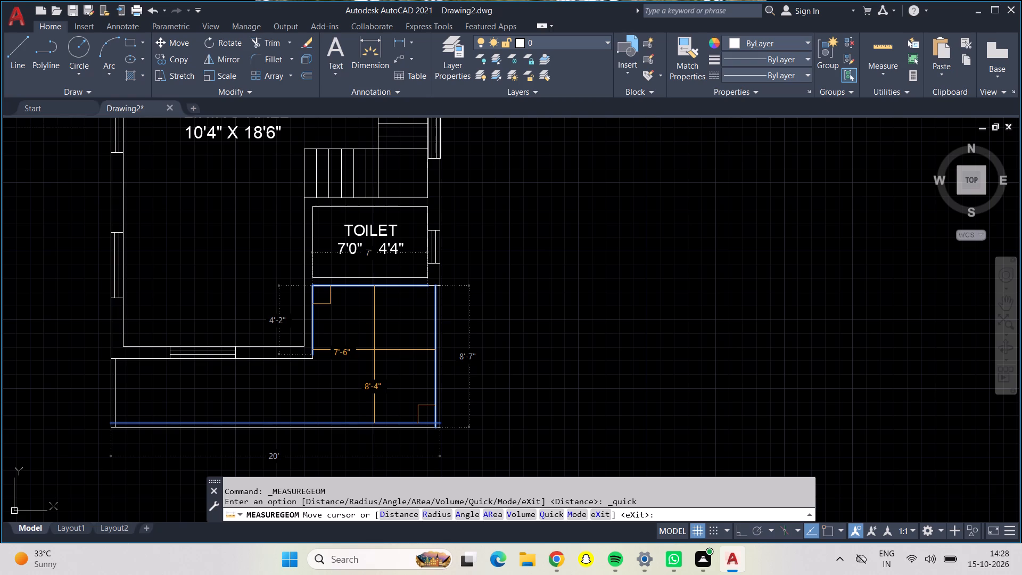
pyautogui.press('Escape')
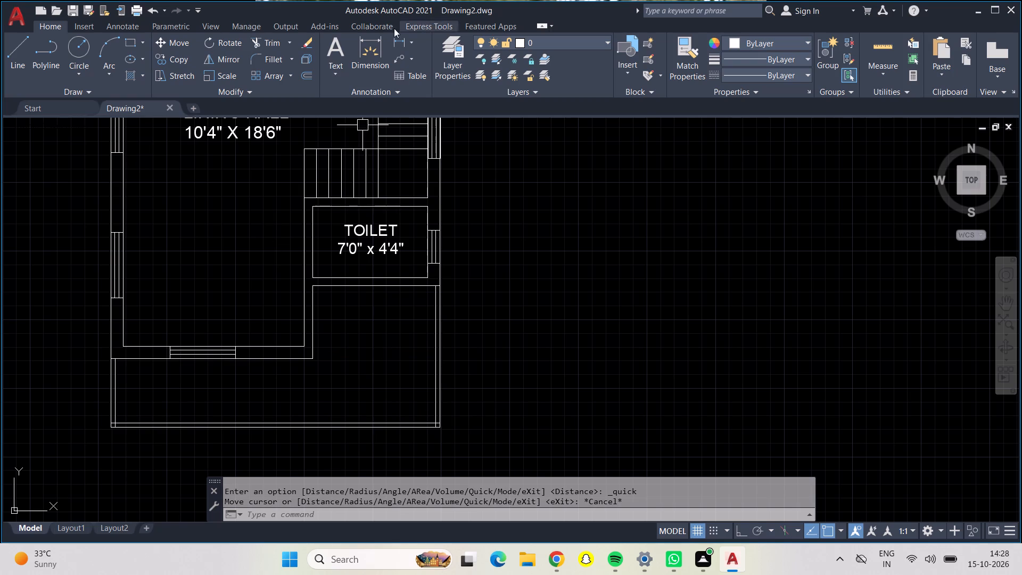
# Open a multiline text box in the front area below the TOILET room, with centred alignment and 9" text height.
pyautogui.click(337, 54)
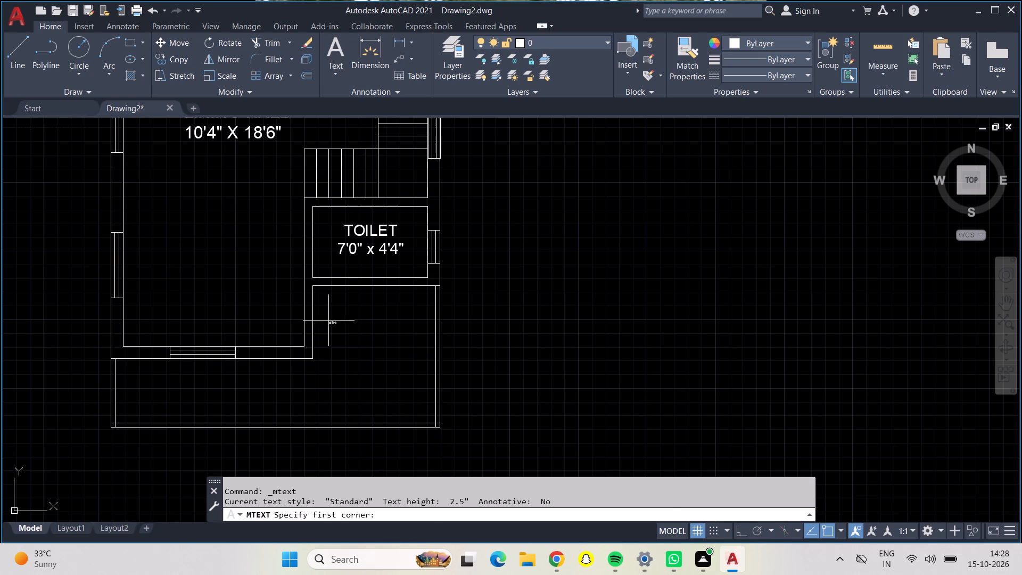
pyautogui.click(328, 320)
pyautogui.click(419, 347)
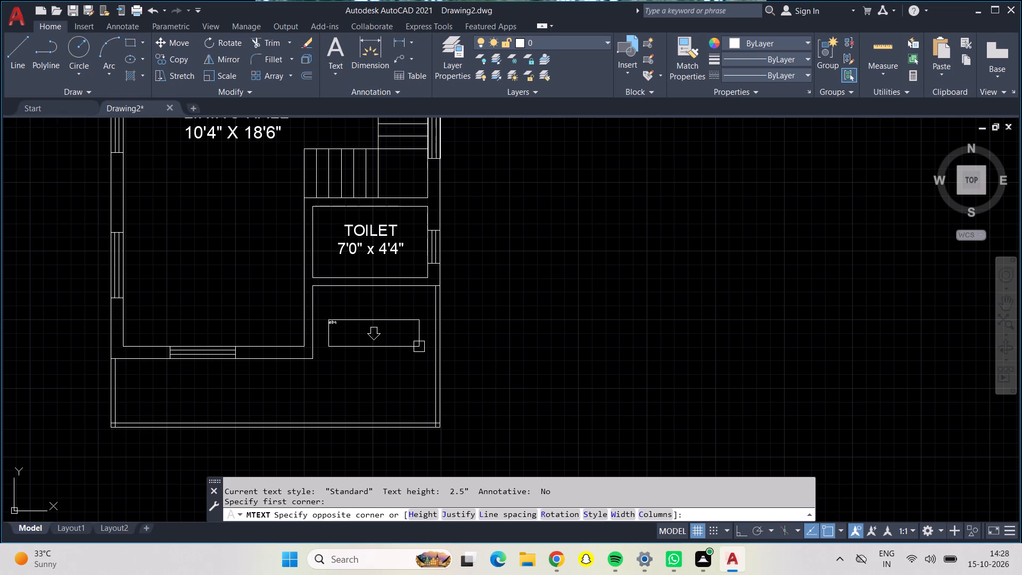
pyautogui.click(525, 78)
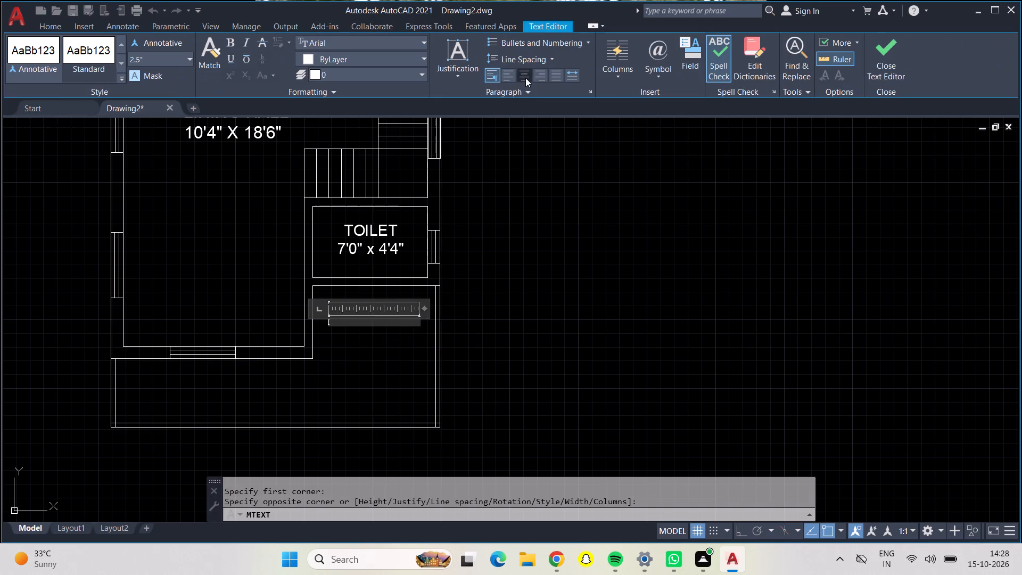
pyautogui.click(179, 59)
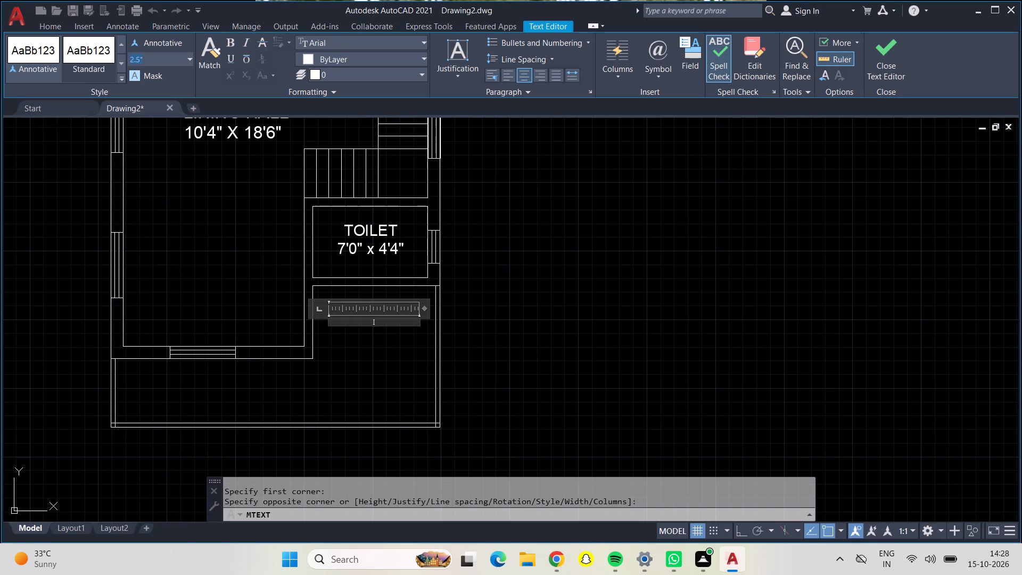
pyautogui.click(191, 63)
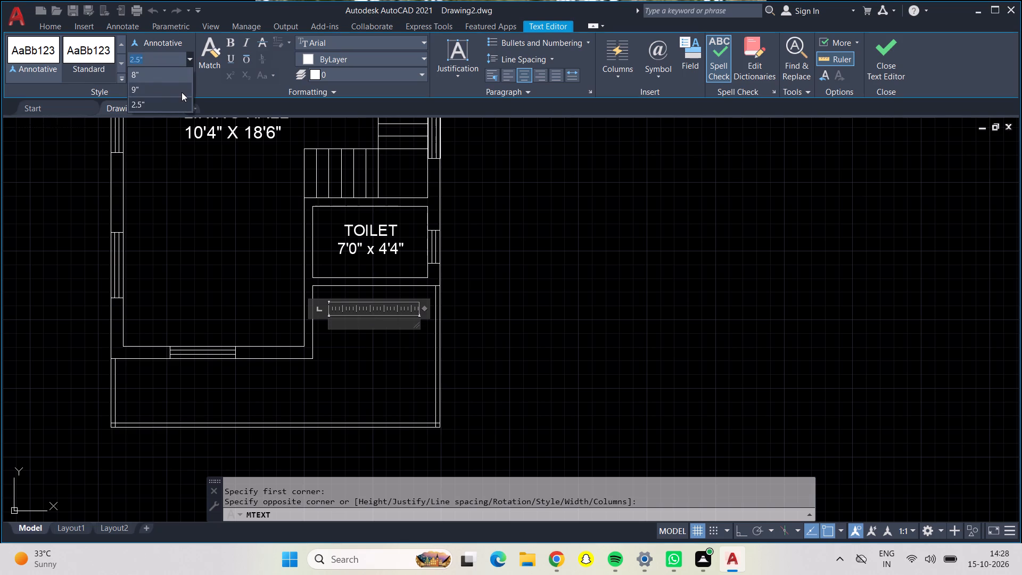
pyautogui.click(182, 92)
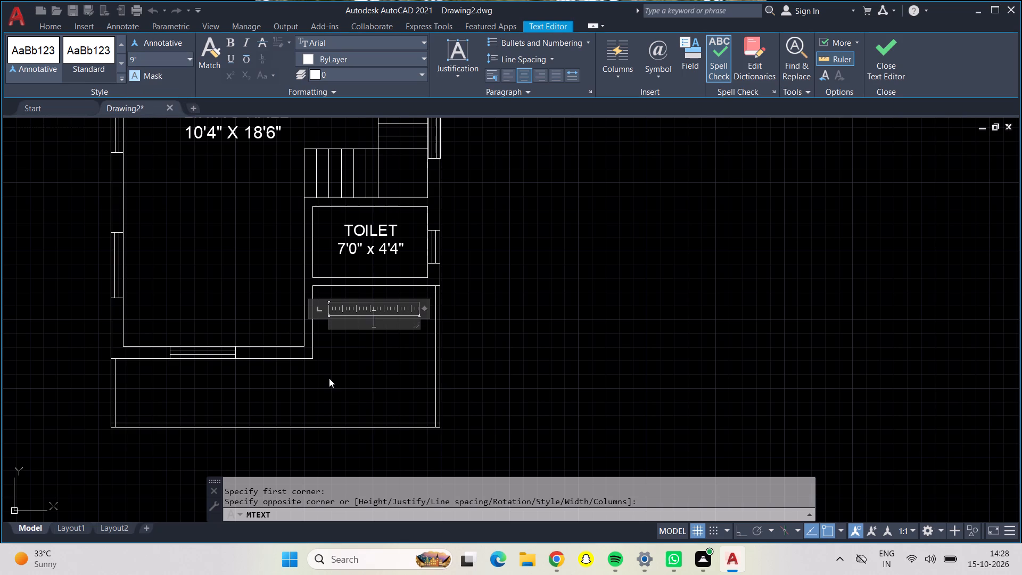
# Label the front area PORCH with 8'4" X 7'0" on a second line, and finish the text.
pyautogui.hotkey('shift', 'p')
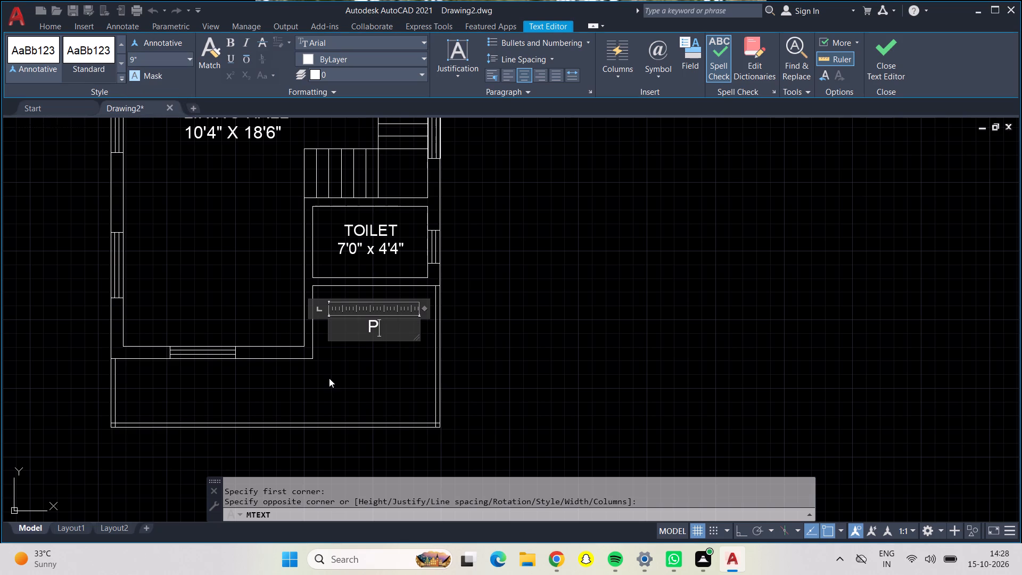
pyautogui.hotkey('shift', 'o')
pyautogui.hotkey('shift', 'r')
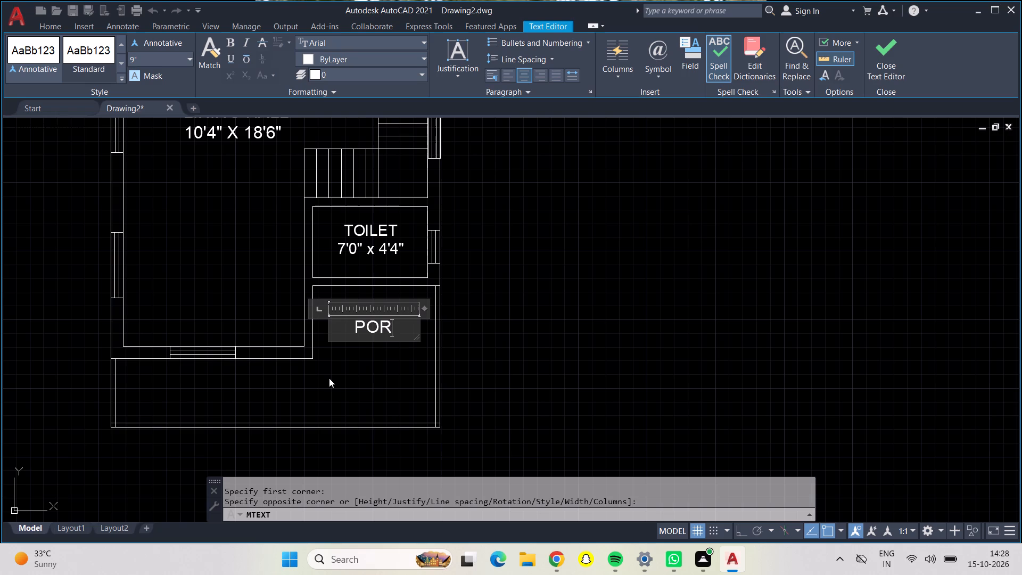
pyautogui.write('CH')
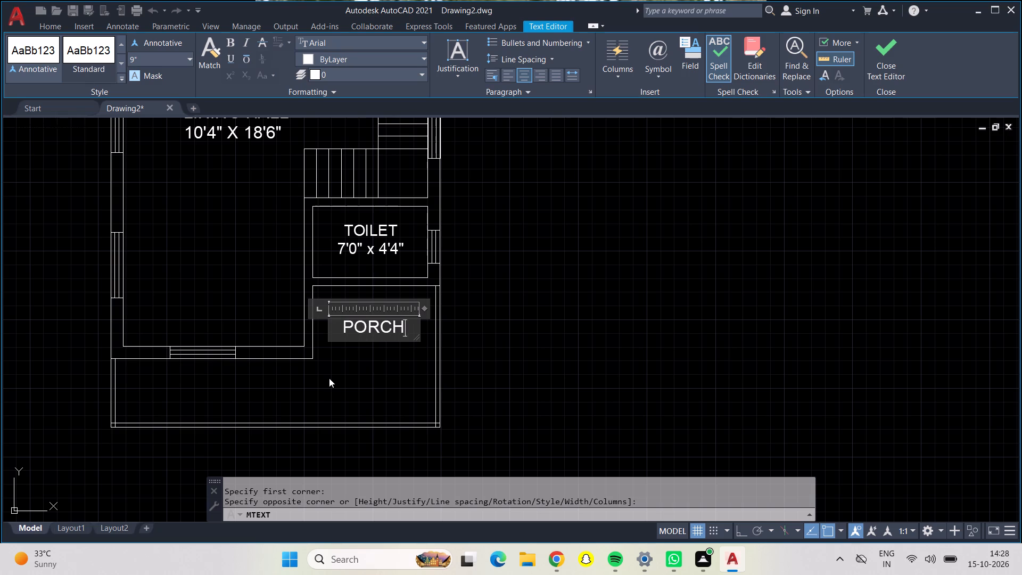
pyautogui.press('Return')
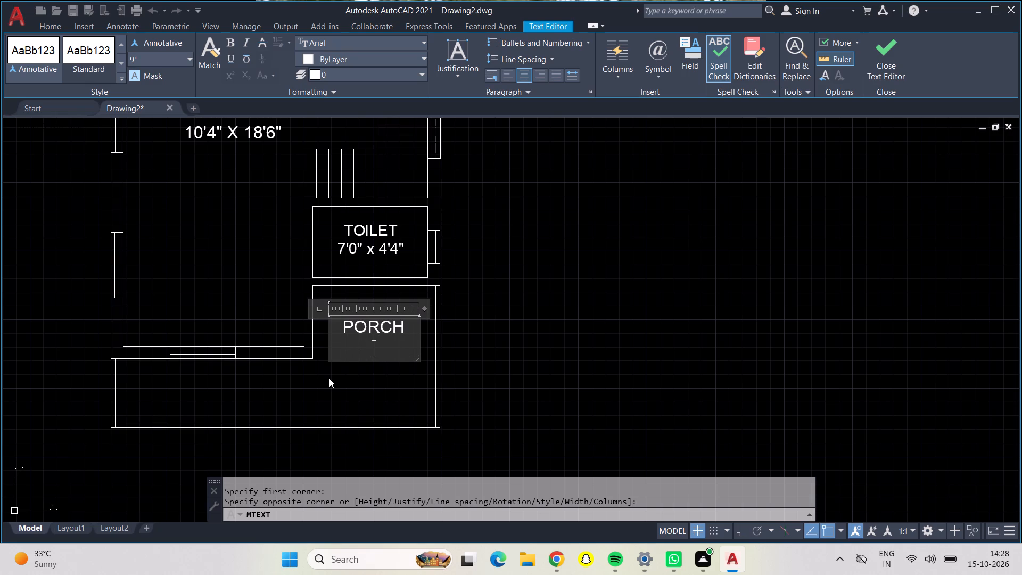
pyautogui.write("8'")
pyautogui.write('4"')
pyautogui.press('space')
pyautogui.press('x')
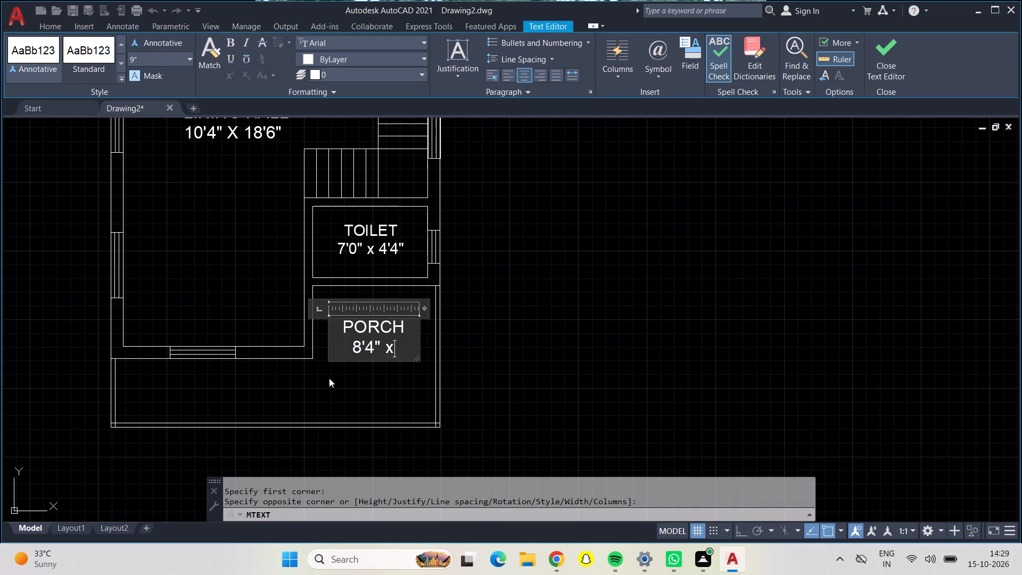
pyautogui.press('BackSpace')
pyautogui.write('X')
pyautogui.press('space')
pyautogui.write('7\'0"')
pyautogui.press('space')
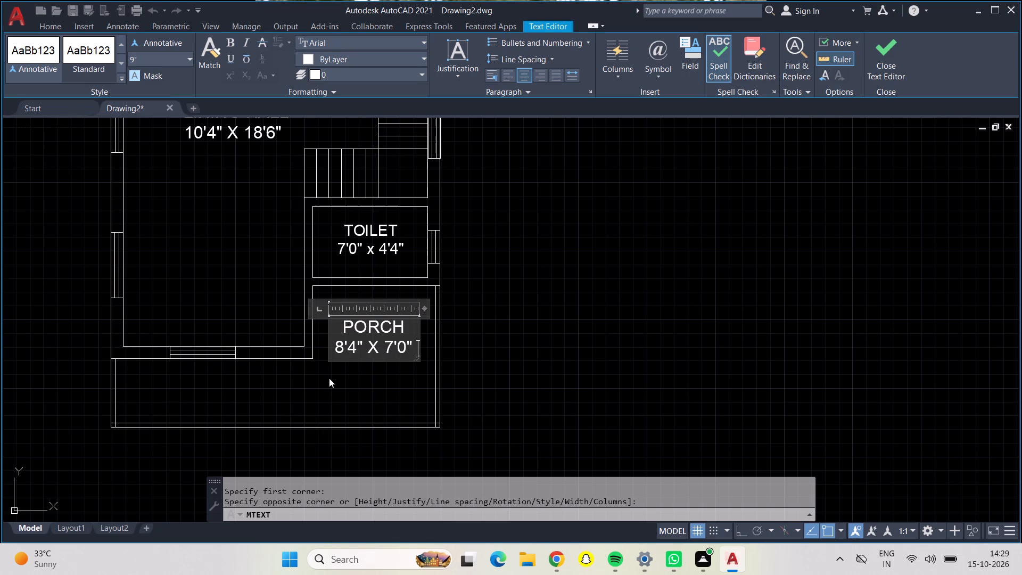
pyautogui.click(563, 242)
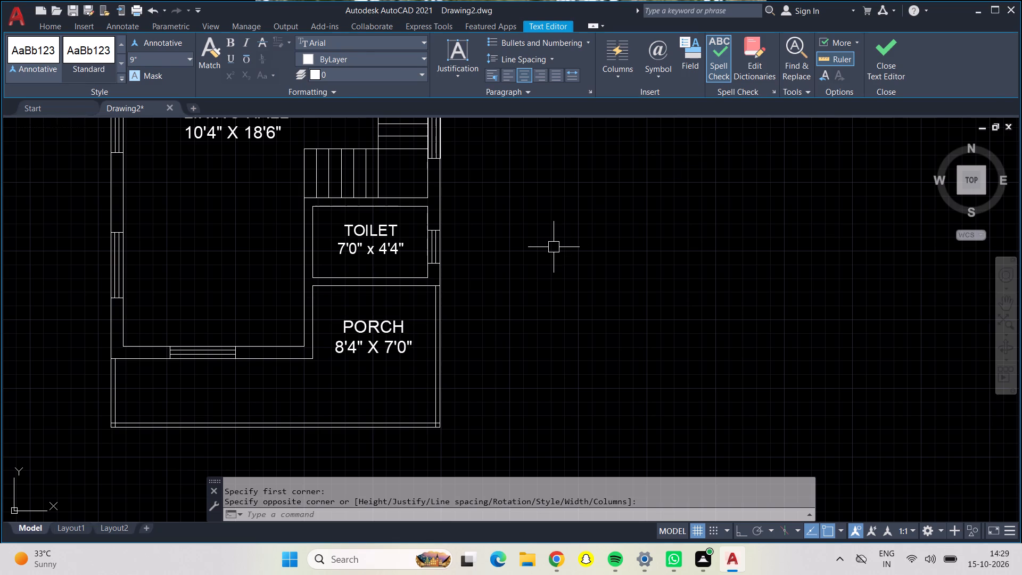
# Draw a 2' by 6' rectangular outline with ortho lines in the BAD ROOM corner beside the outer wall and the TOILET partition.
pyautogui.scroll(1, 223, 300)
pyautogui.moveTo(223, 300); pyautogui.dragTo(224, 301, button='middle')
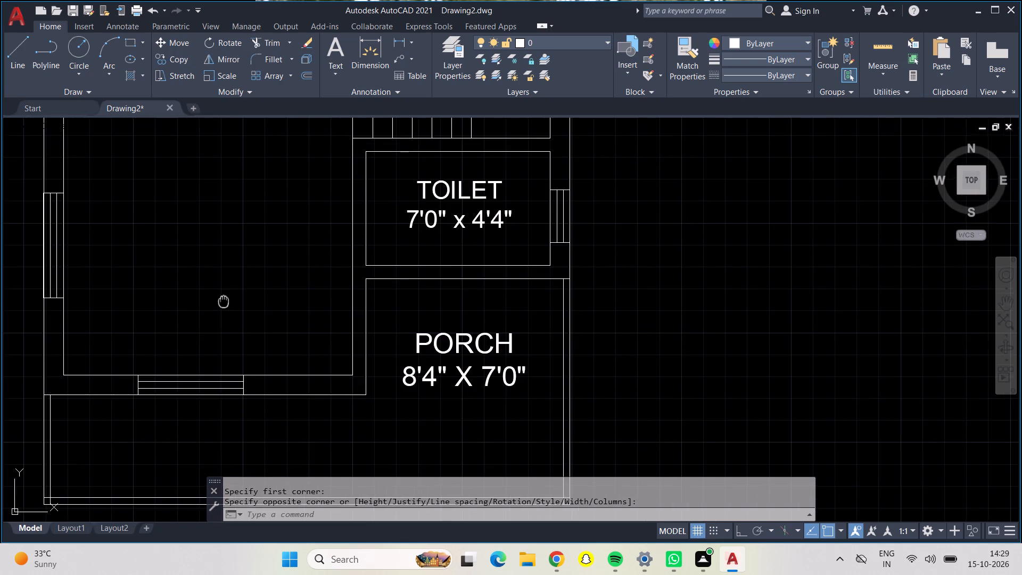
pyautogui.moveTo(224, 301); pyautogui.dragTo(233, 312, button='middle')
pyautogui.scroll(-2, 233, 312)
pyautogui.moveTo(233, 300); pyautogui.dragTo(229, 405, button='middle')
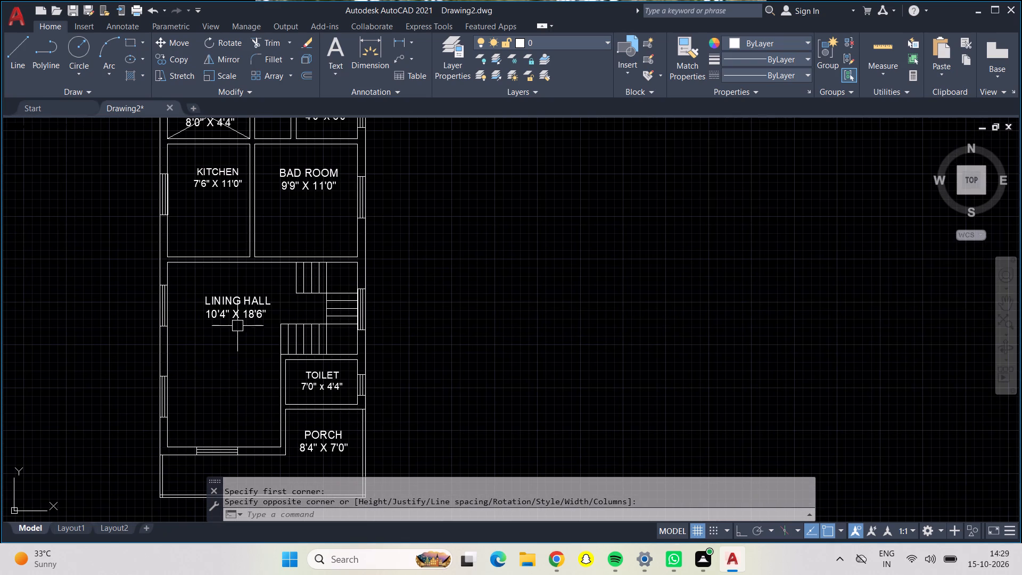
pyautogui.moveTo(299, 221); pyautogui.dragTo(322, 301, button='middle')
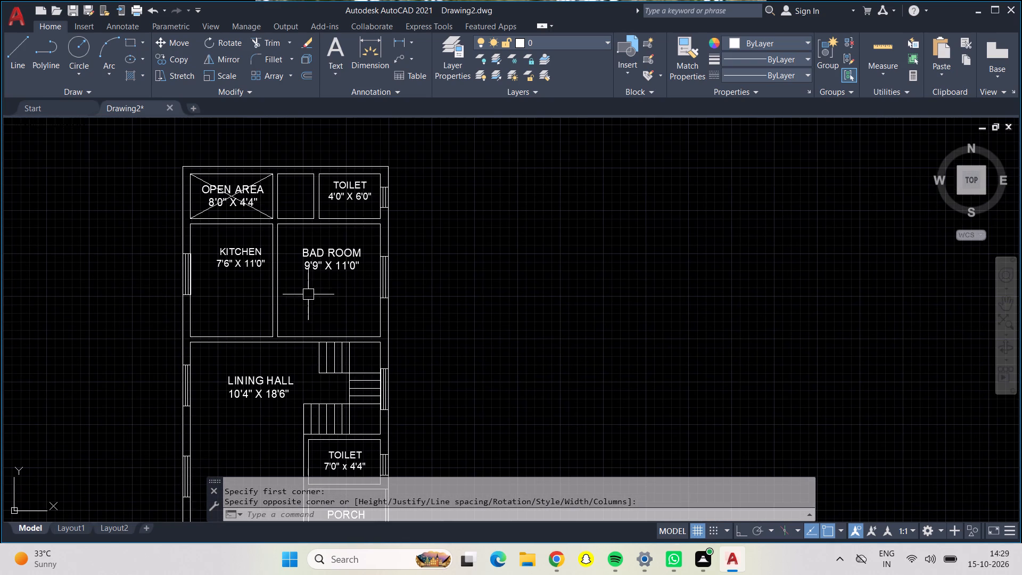
pyautogui.scroll(2, 293, 194)
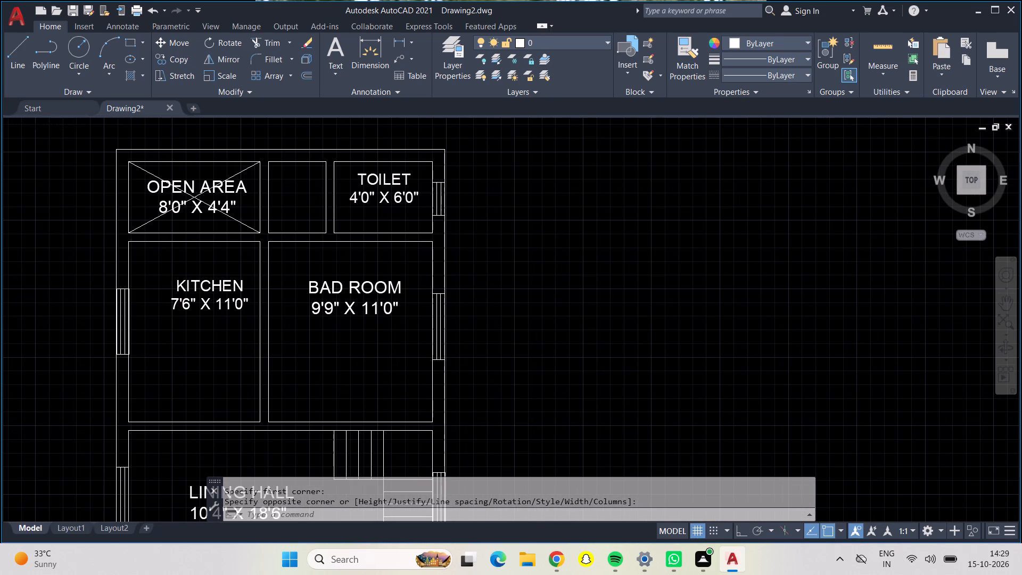
pyautogui.press('Escape')
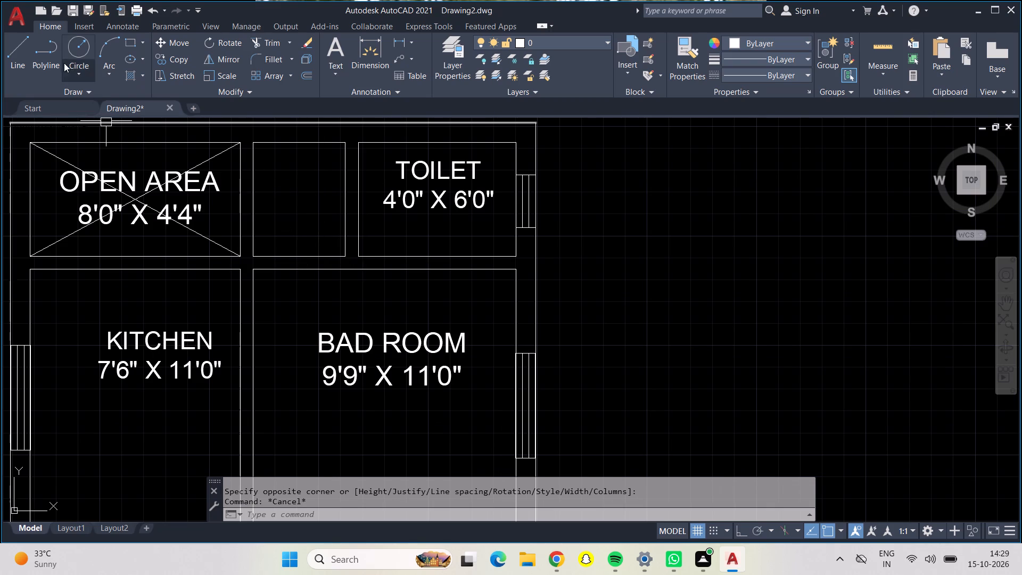
pyautogui.click(28, 56)
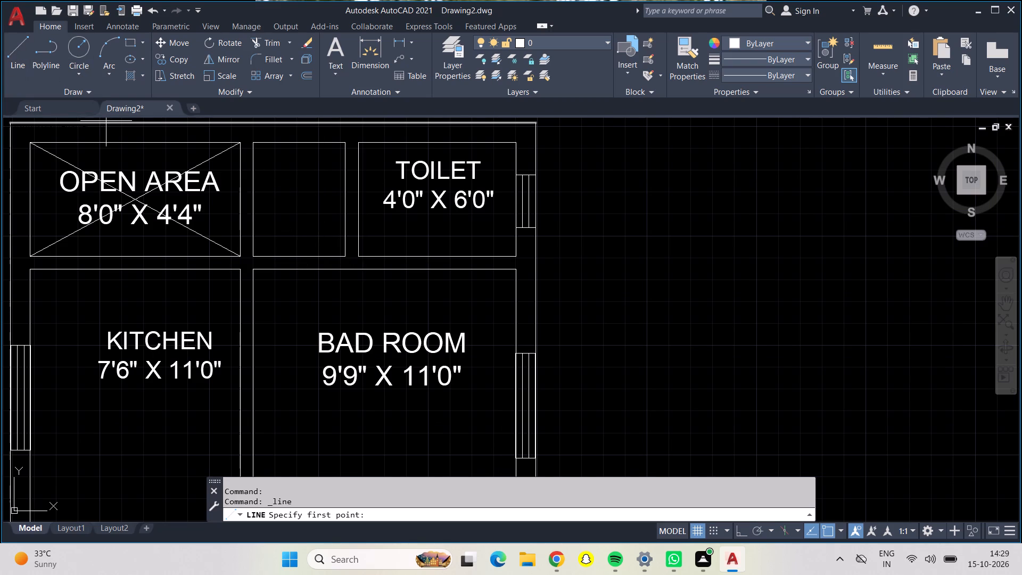
pyautogui.moveTo(296, 288); pyautogui.dragTo(288, 251, button='middle')
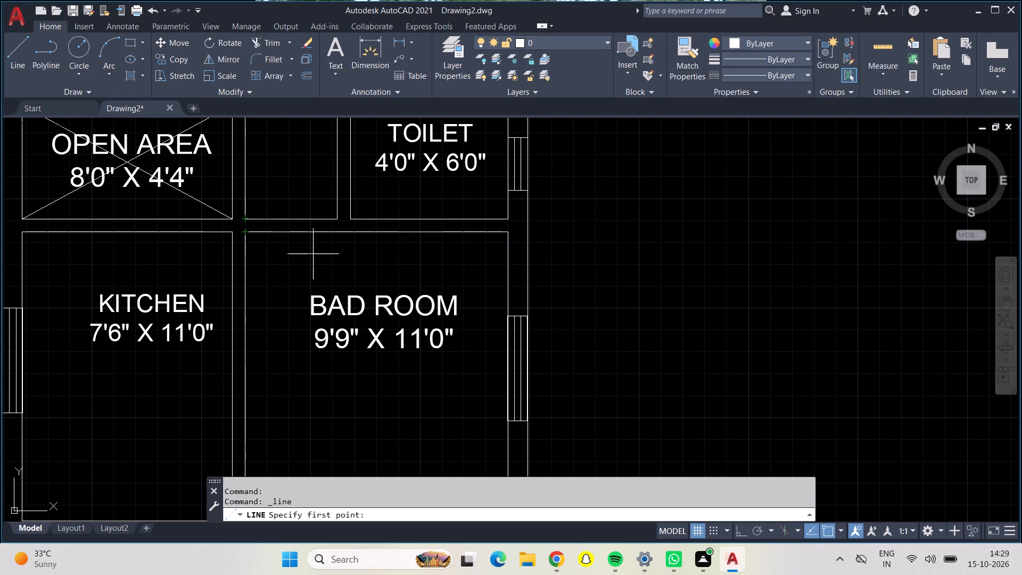
pyautogui.press('Escape')
pyautogui.click(28, 47)
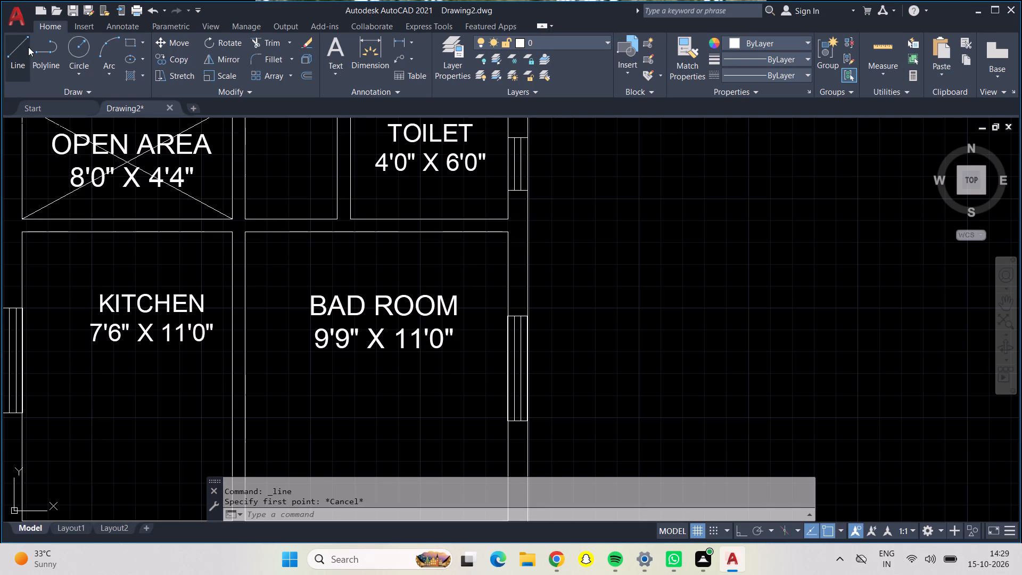
pyautogui.click(512, 232)
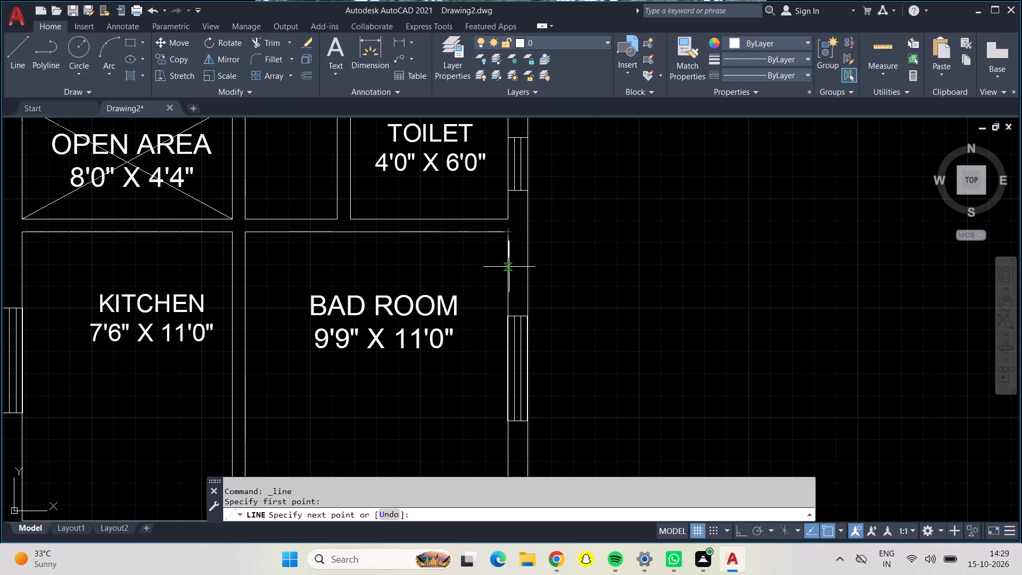
pyautogui.press('F8')
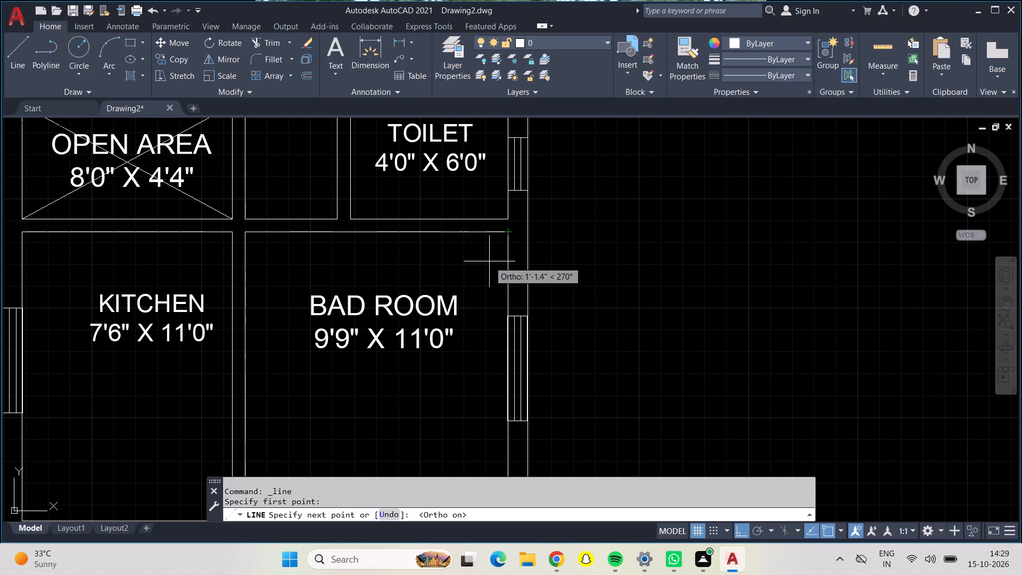
pyautogui.press('2')
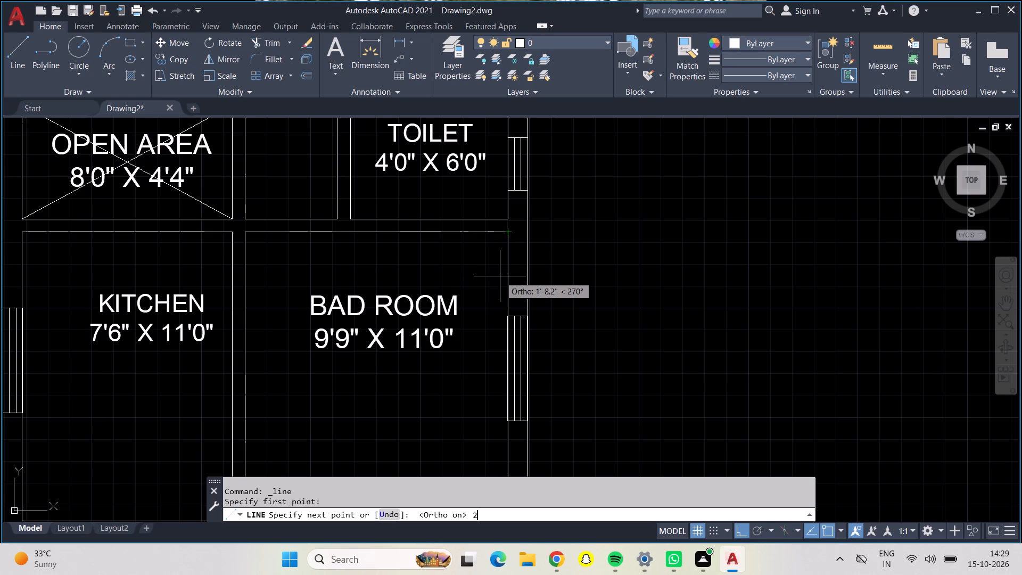
pyautogui.press("'")
pyautogui.press('Return')
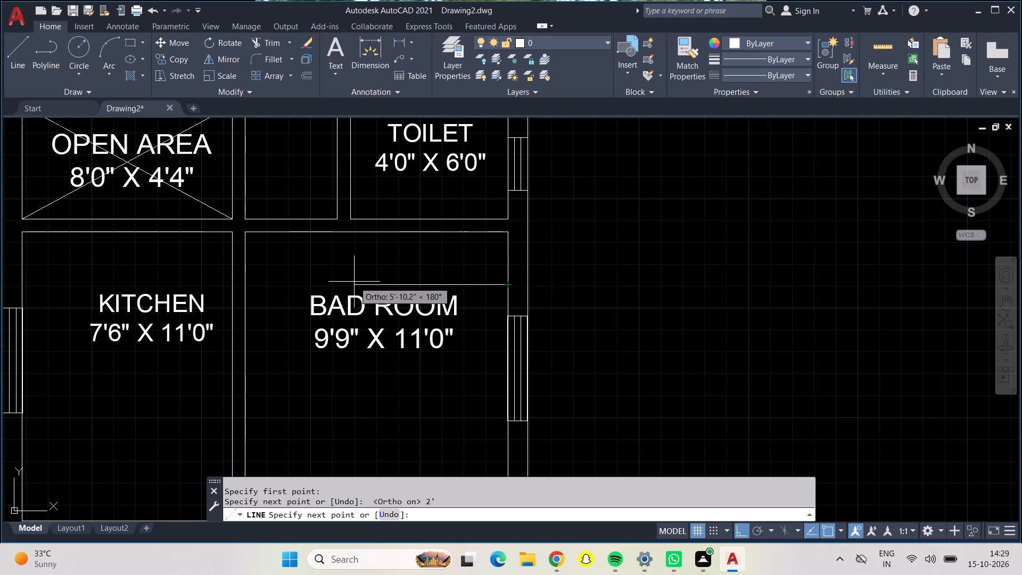
pyautogui.write("6'")
pyautogui.press('Return')
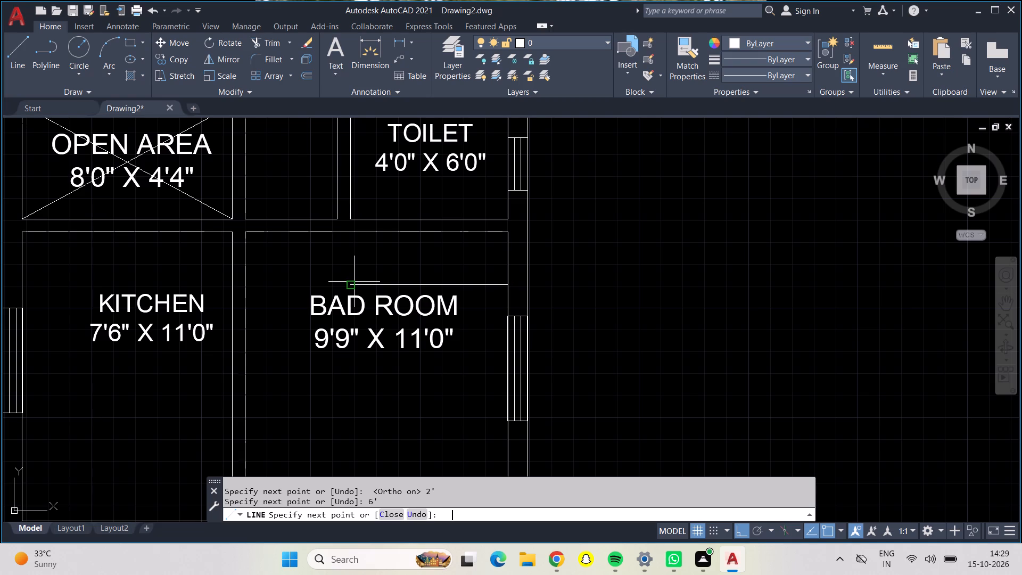
pyautogui.click(348, 232)
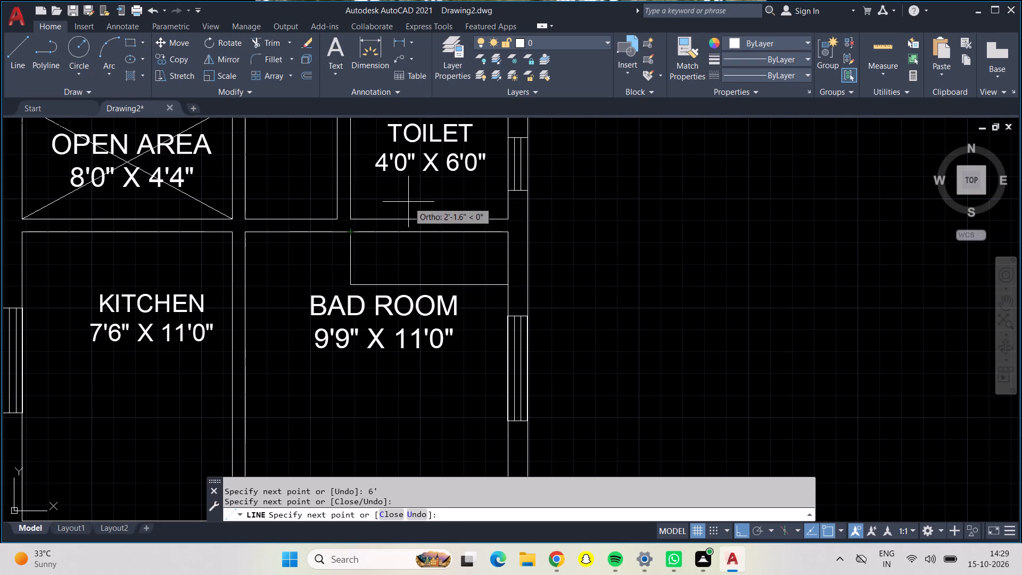
pyautogui.press('Escape')
# Offset the new outline's long edge twice and its short edge three times at 9" spacing inside the rectangle.
pyautogui.press('o')
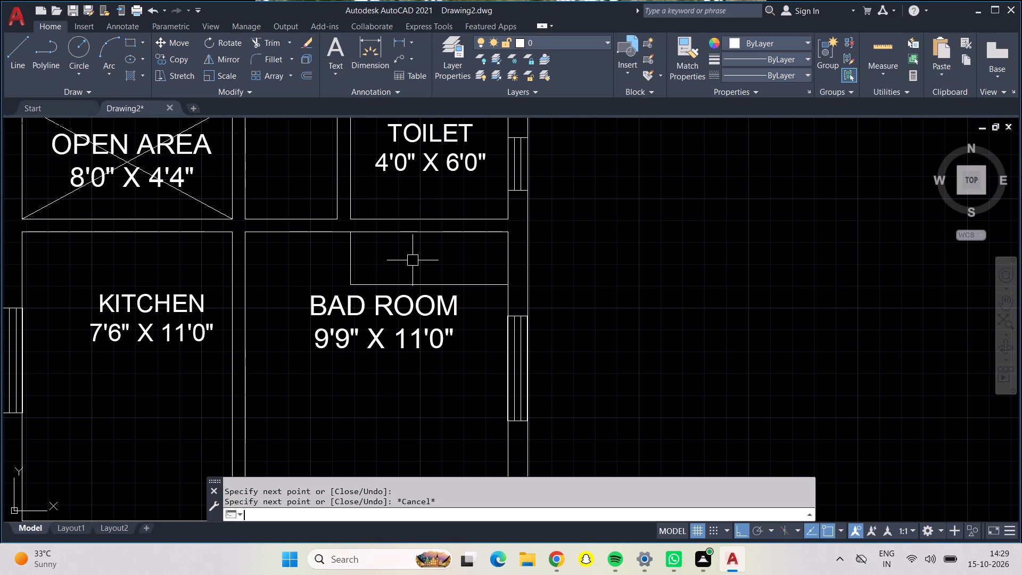
pyautogui.press('Return')
pyautogui.write('9"')
pyautogui.press('Return')
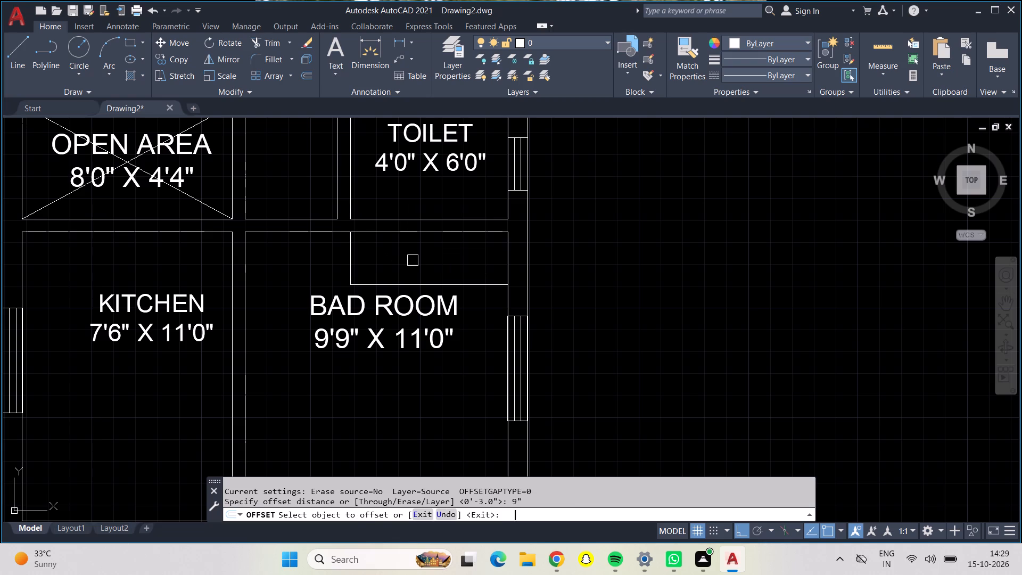
pyautogui.click(441, 287)
pyautogui.click(439, 268)
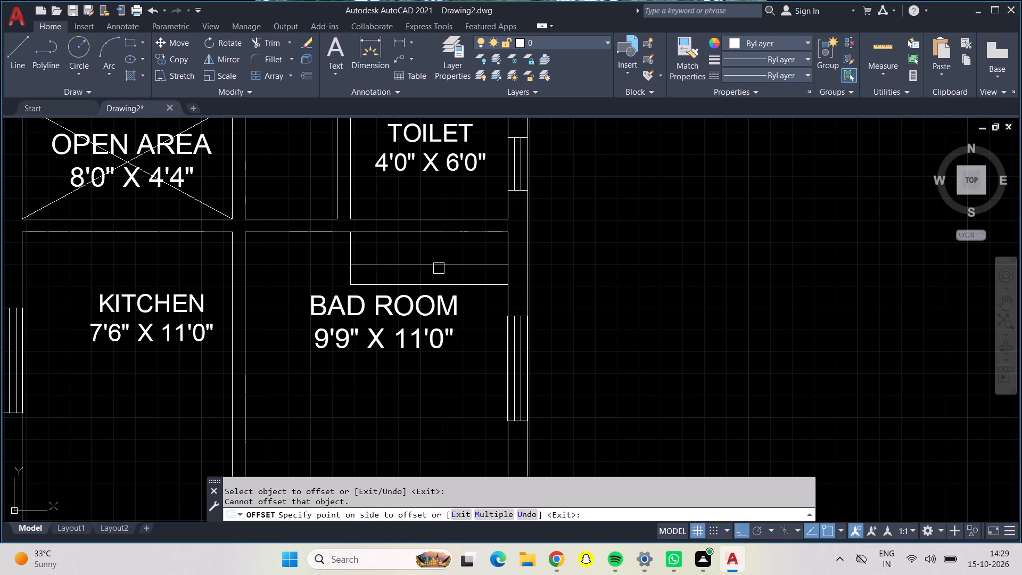
pyautogui.click(352, 254)
pyautogui.click(403, 251)
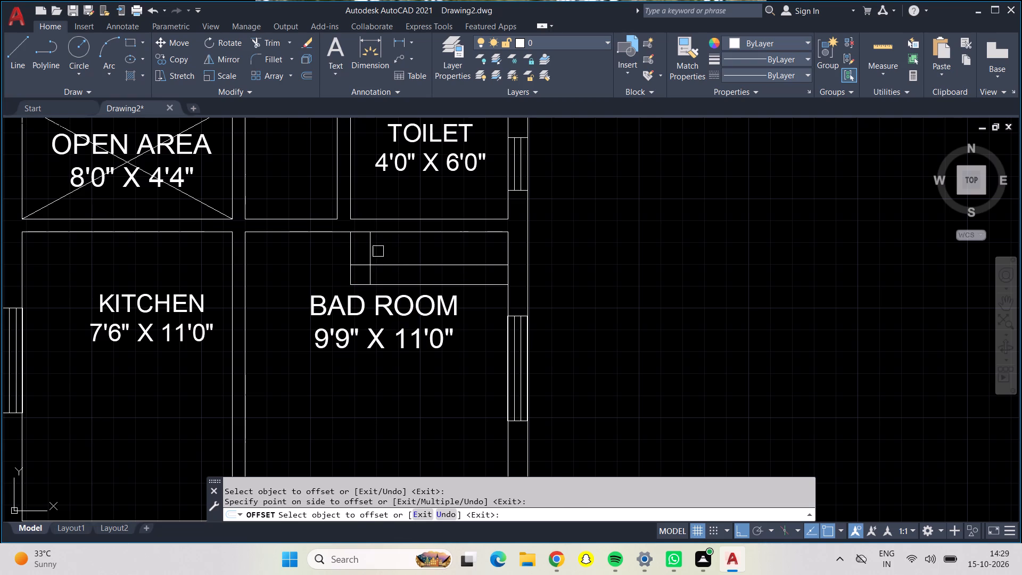
pyautogui.click(373, 250)
pyautogui.click(399, 259)
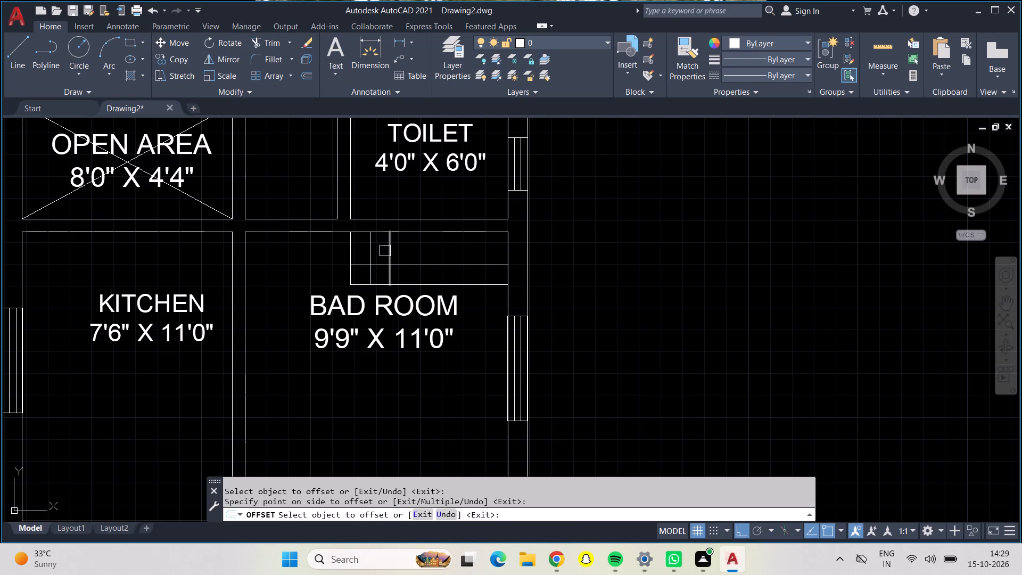
pyautogui.click(385, 251)
pyautogui.click(436, 253)
pyautogui.click(433, 260)
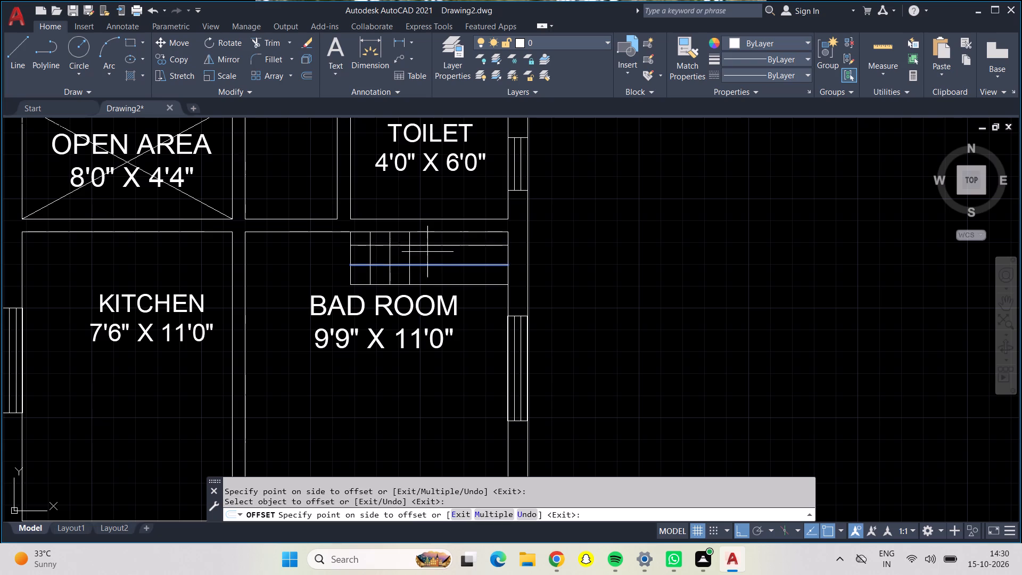
pyautogui.click(427, 249)
# Continue the 9" offsets with four more cross lines towards the outer wall to complete the grid.
pyautogui.moveTo(410, 256); pyautogui.dragTo(418, 257)
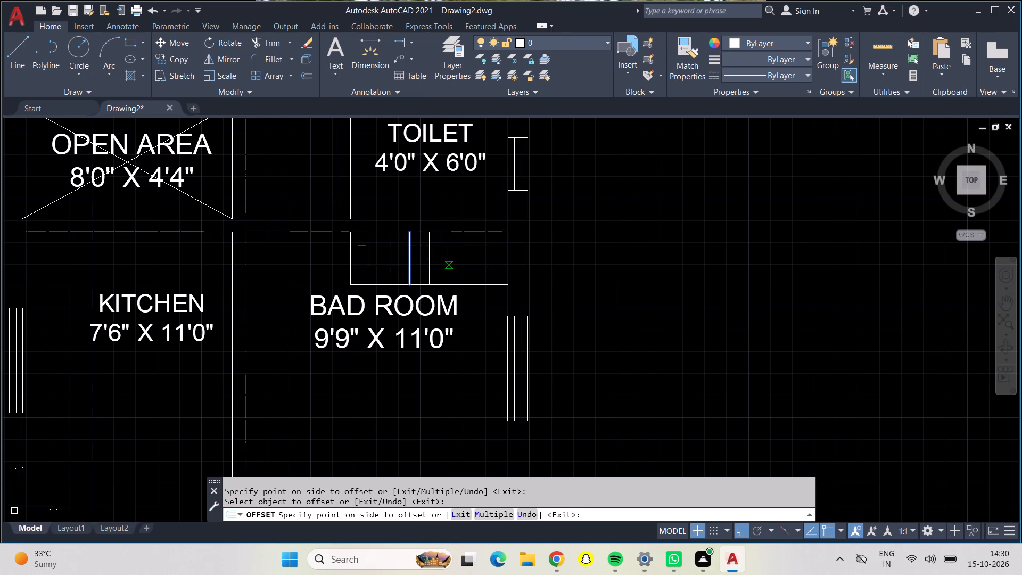
pyautogui.click(451, 257)
pyautogui.click(430, 257)
pyautogui.click(457, 260)
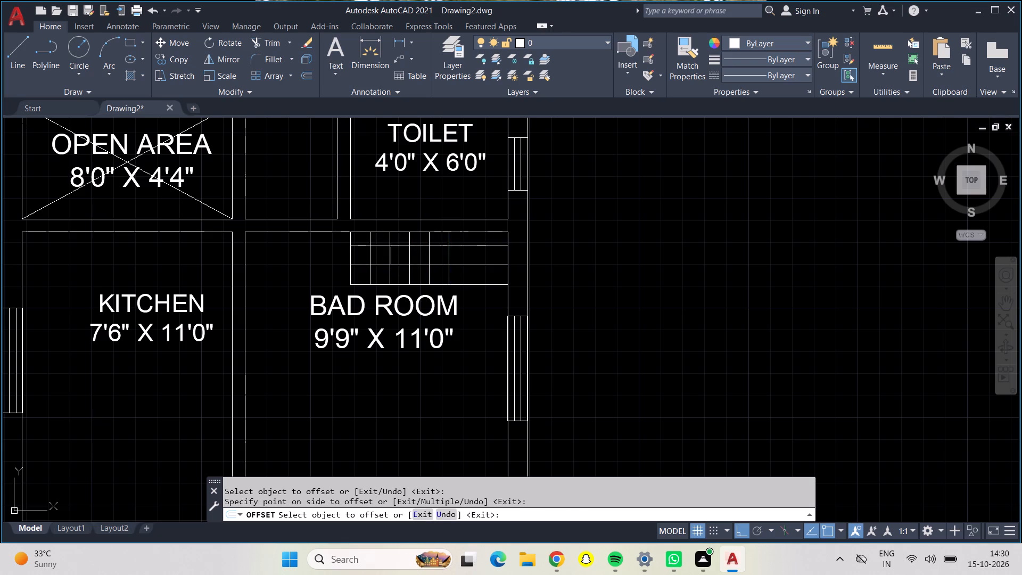
pyautogui.click(446, 260)
pyautogui.click(483, 253)
pyautogui.click(473, 254)
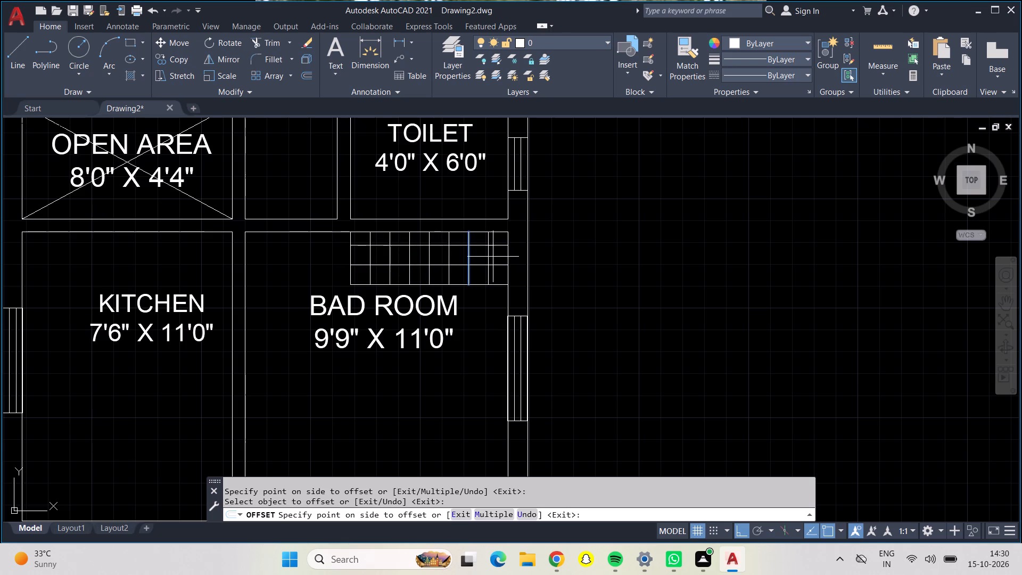
pyautogui.click(494, 257)
pyautogui.press('Escape')
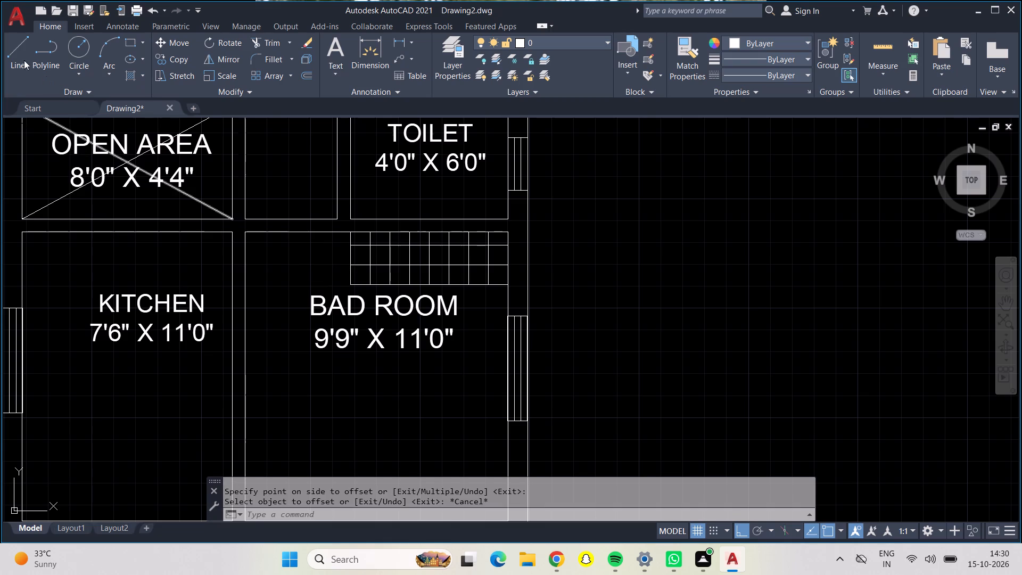
# Draw a 2'5" door opening between the small unlabelled room and BAD ROOM, starting 6" from the small room's corner.
pyautogui.click(14, 50)
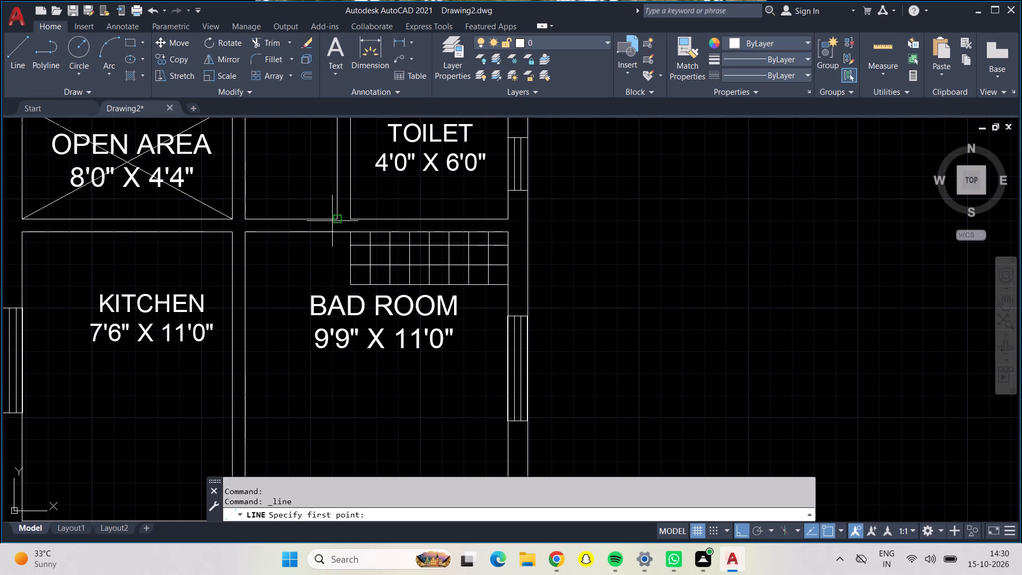
pyautogui.click(242, 217)
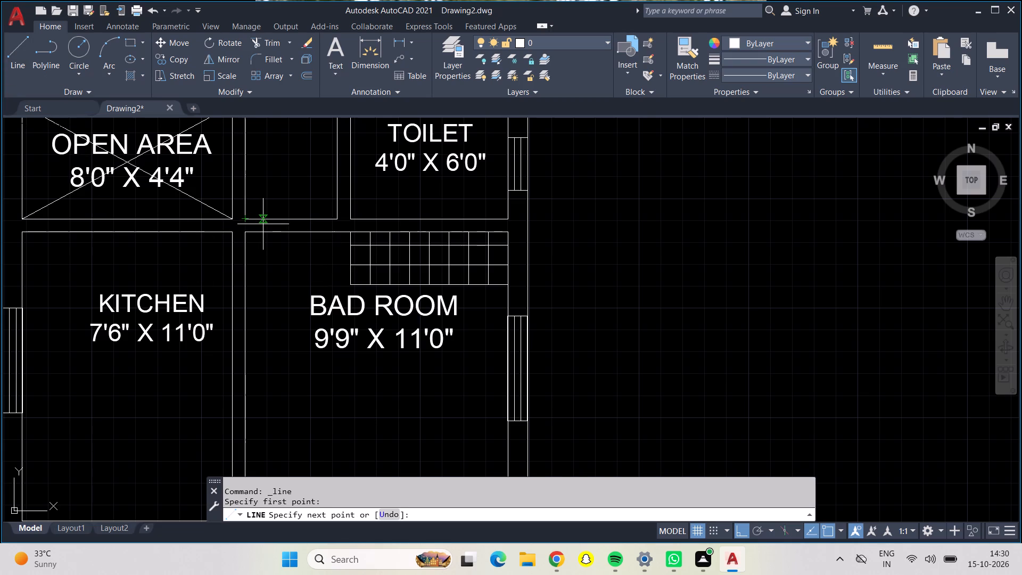
pyautogui.write('6"')
pyautogui.press('Return')
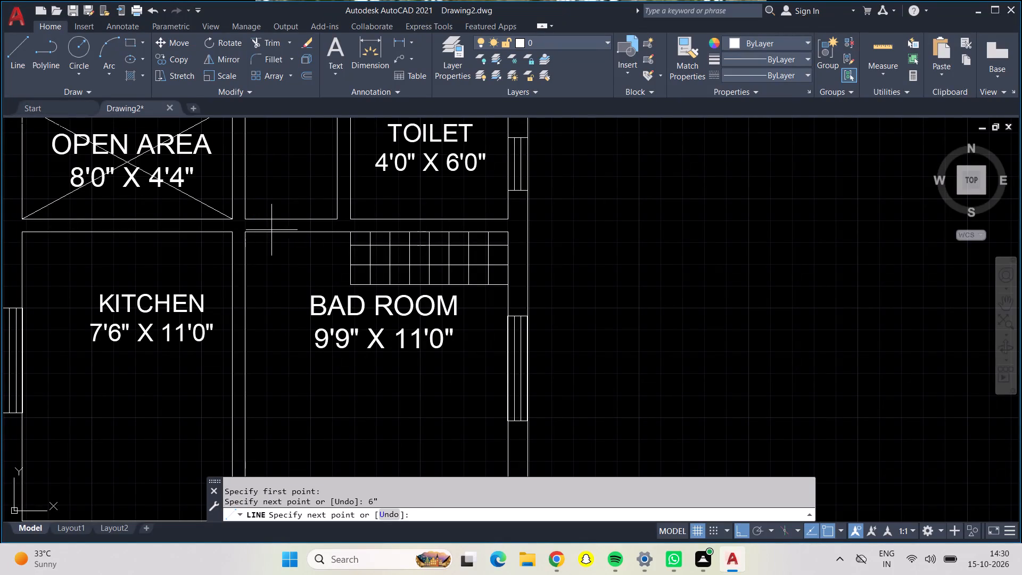
pyautogui.click(262, 231)
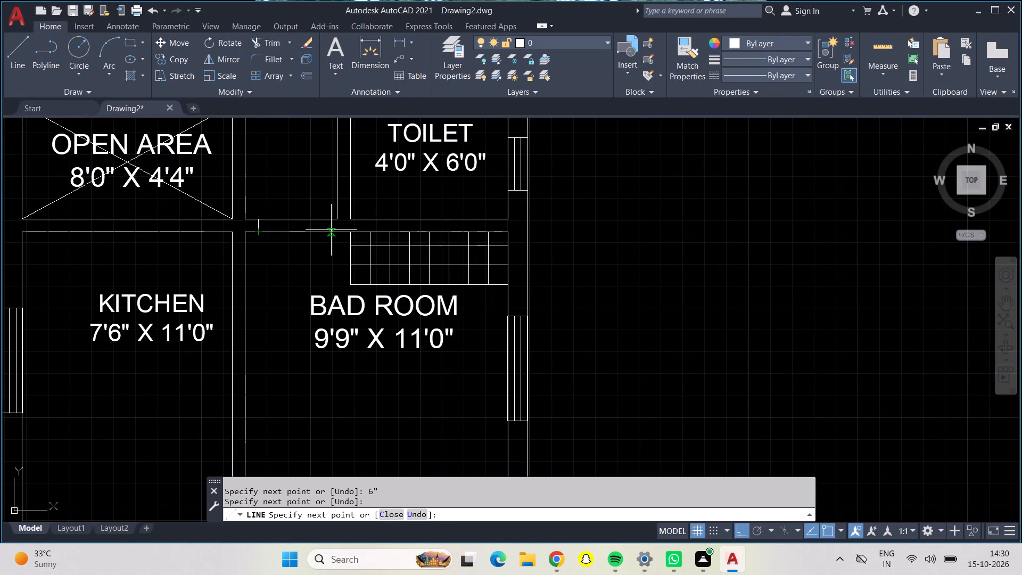
pyautogui.write('2\'5"')
pyautogui.press('Return')
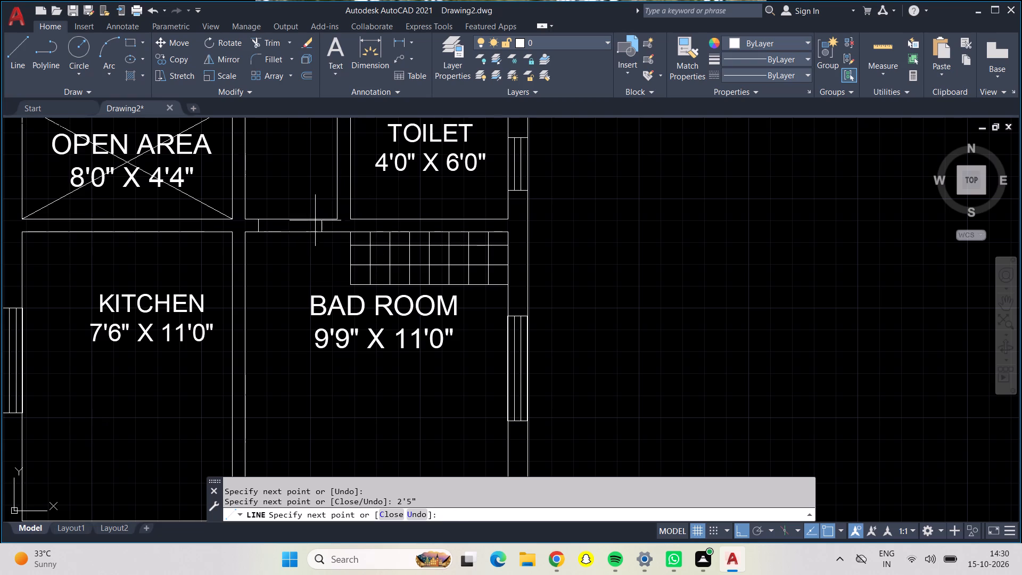
pyautogui.click(323, 223)
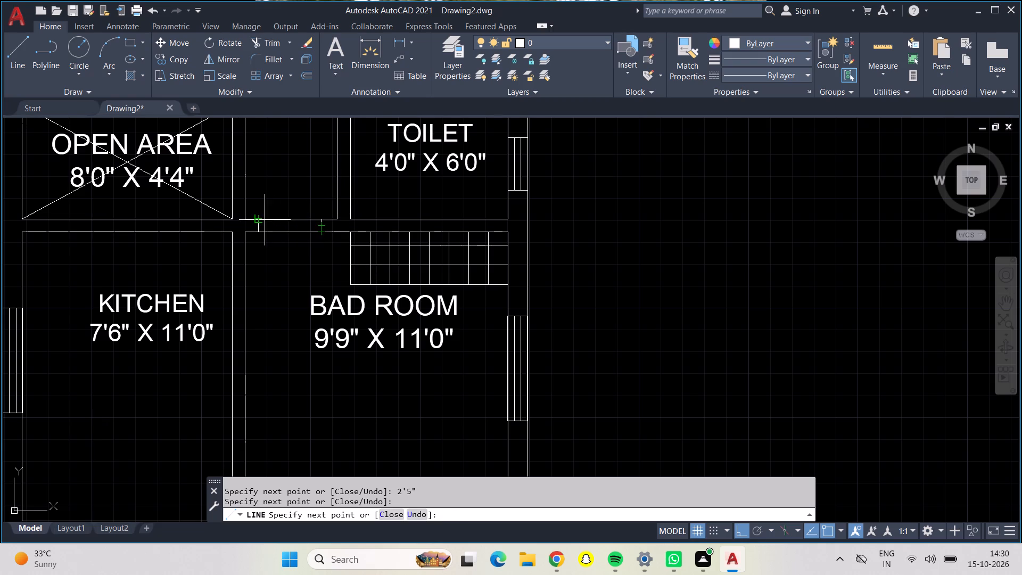
pyautogui.click(256, 219)
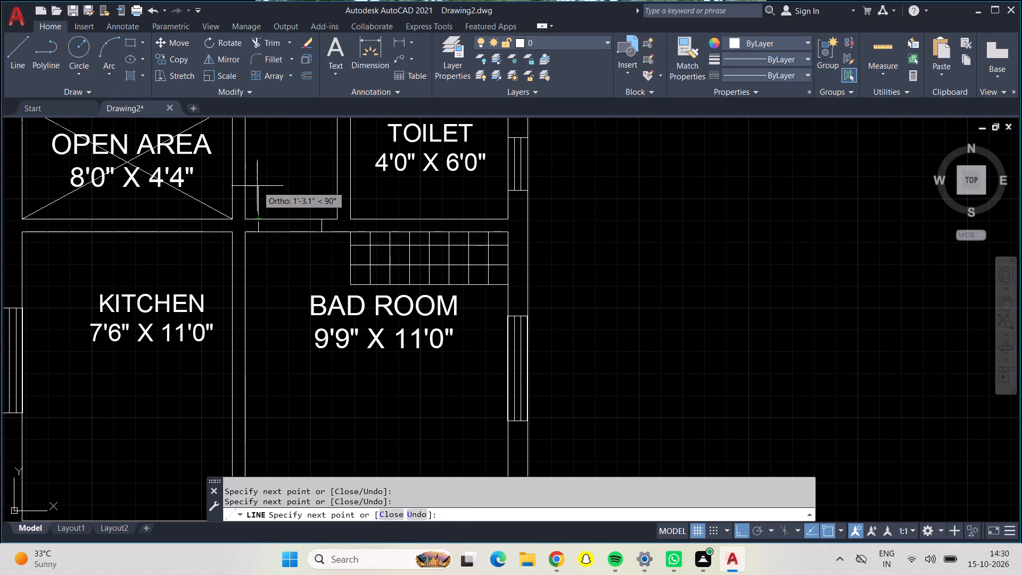
# Draw the 2'5" door leaf from the opening's jamb up into the small unlabelled room, and finish the line.
pyautogui.write('2\'5"')
pyautogui.press('Return')
pyautogui.press('Return')
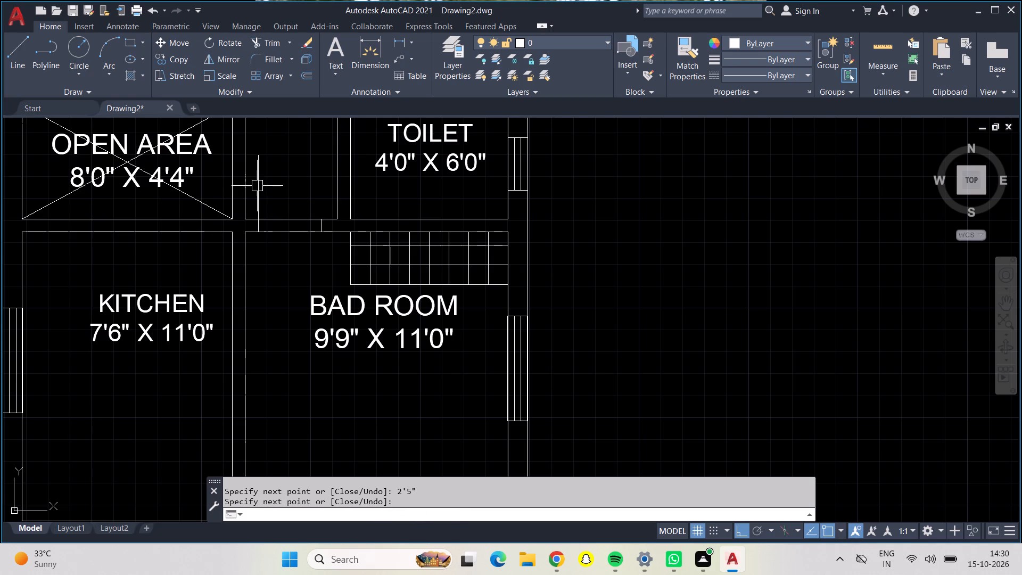
# Draw a 2'5" door opening in the wall between the small unlabelled room and TOILET, starting 6" from the small room's upper corner.
pyautogui.scroll(-1, 290, 205)
pyautogui.moveTo(290, 167); pyautogui.dragTo(246, 166, button='middle')
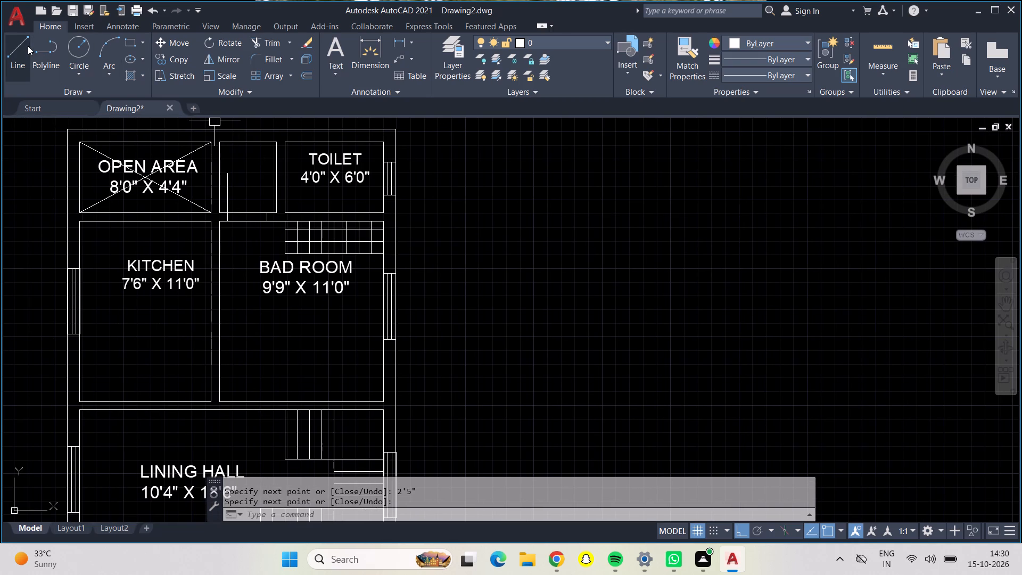
pyautogui.click(28, 46)
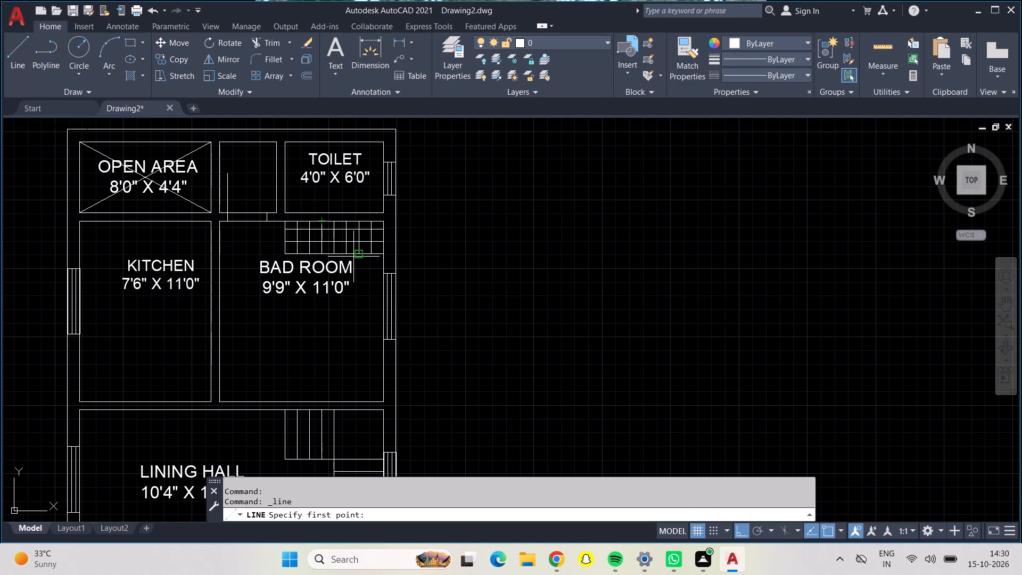
pyautogui.scroll(2, 301, 190)
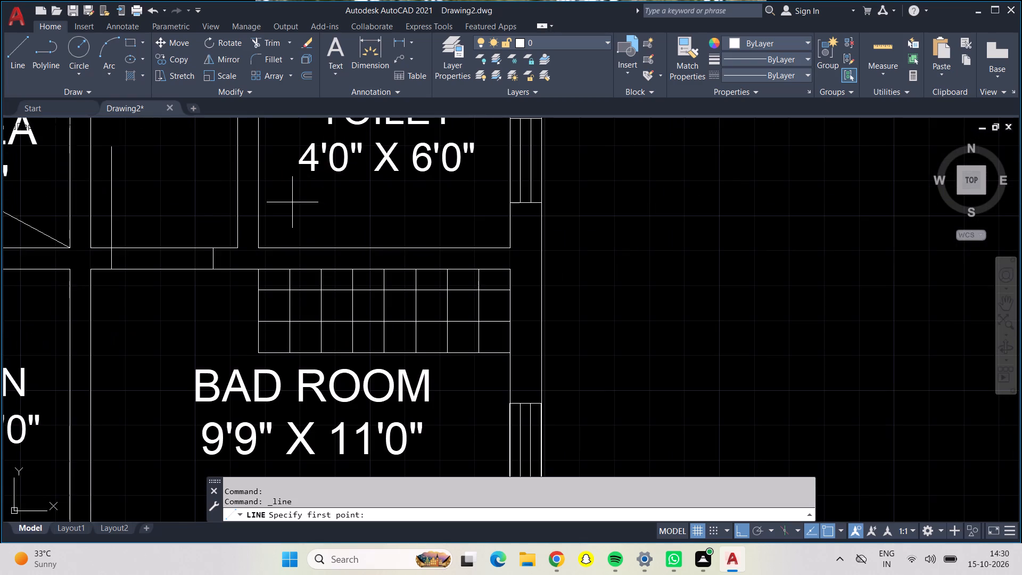
pyautogui.moveTo(292, 202); pyautogui.dragTo(315, 324, button='middle')
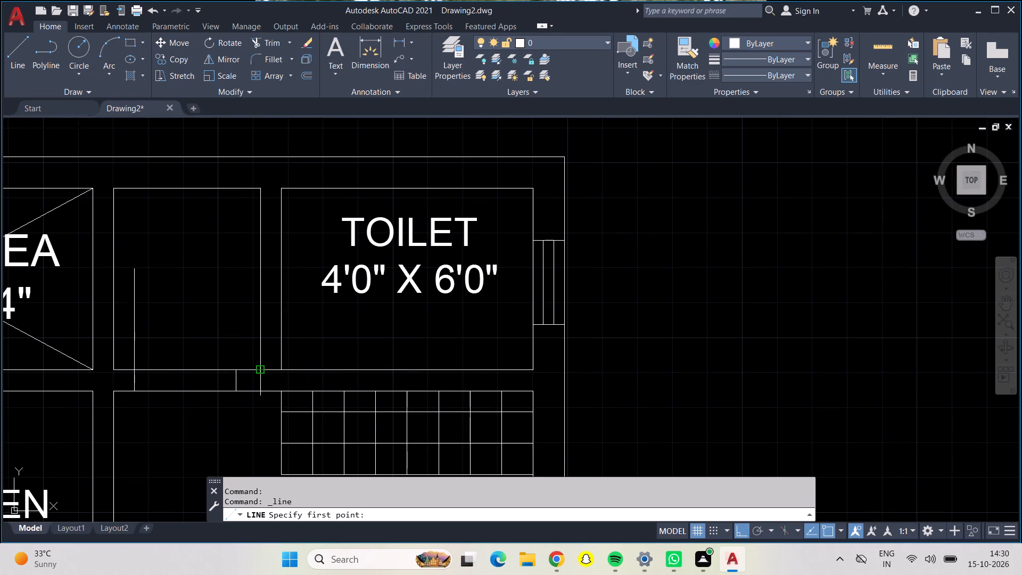
pyautogui.click(261, 186)
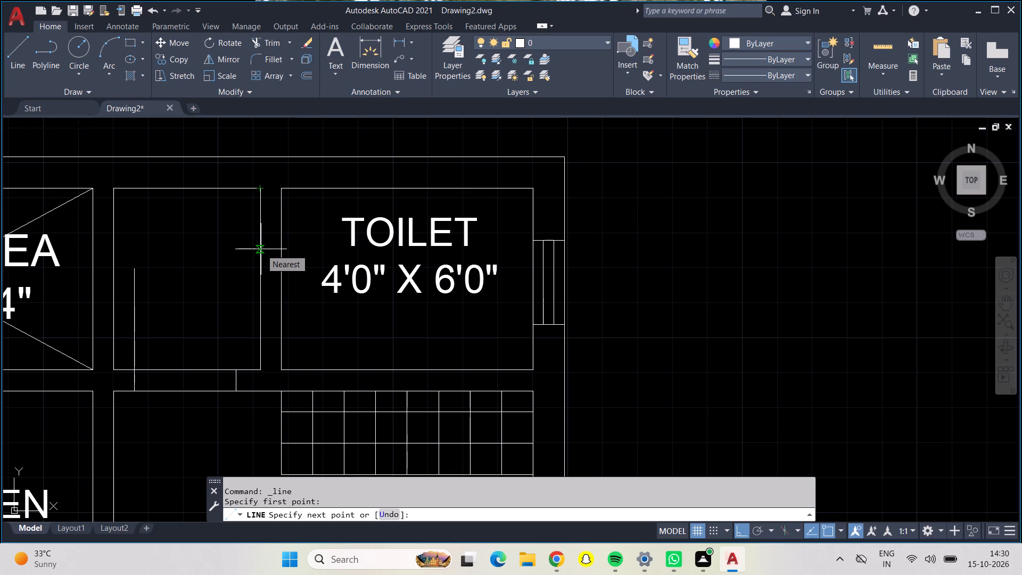
pyautogui.write('6"')
pyautogui.press('Return')
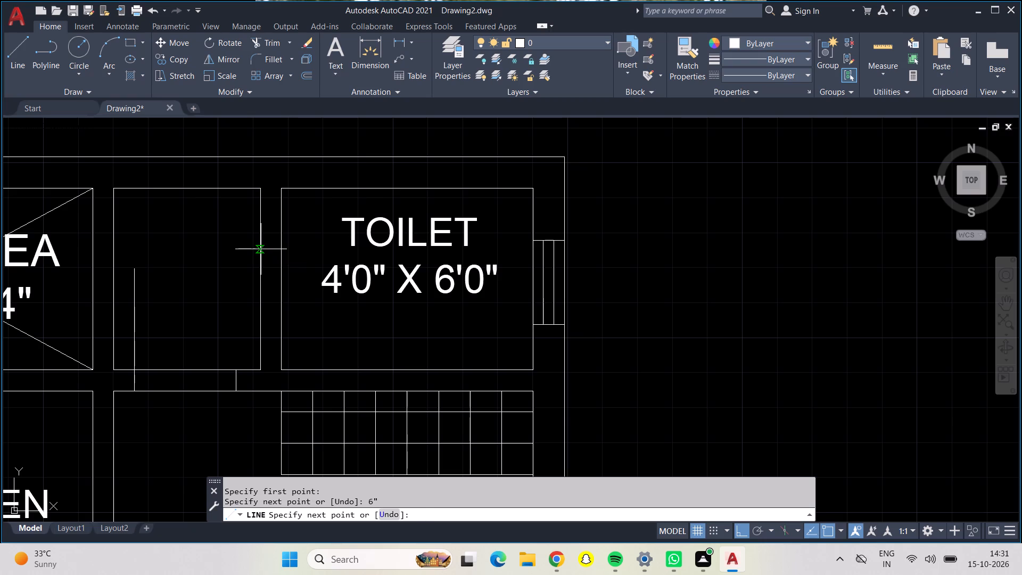
pyautogui.click(282, 210)
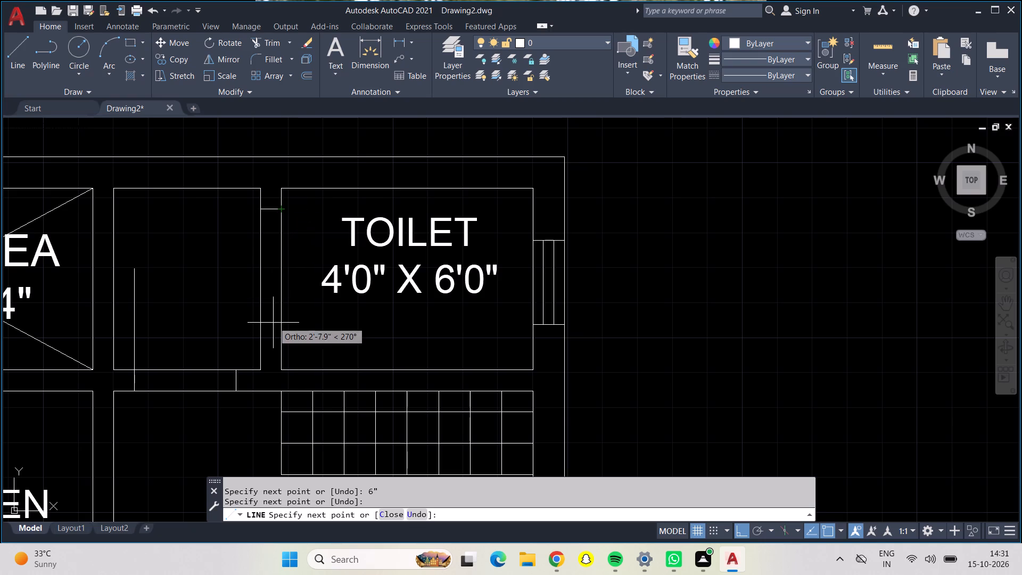
pyautogui.press('3')
pyautogui.press('BackSpace')
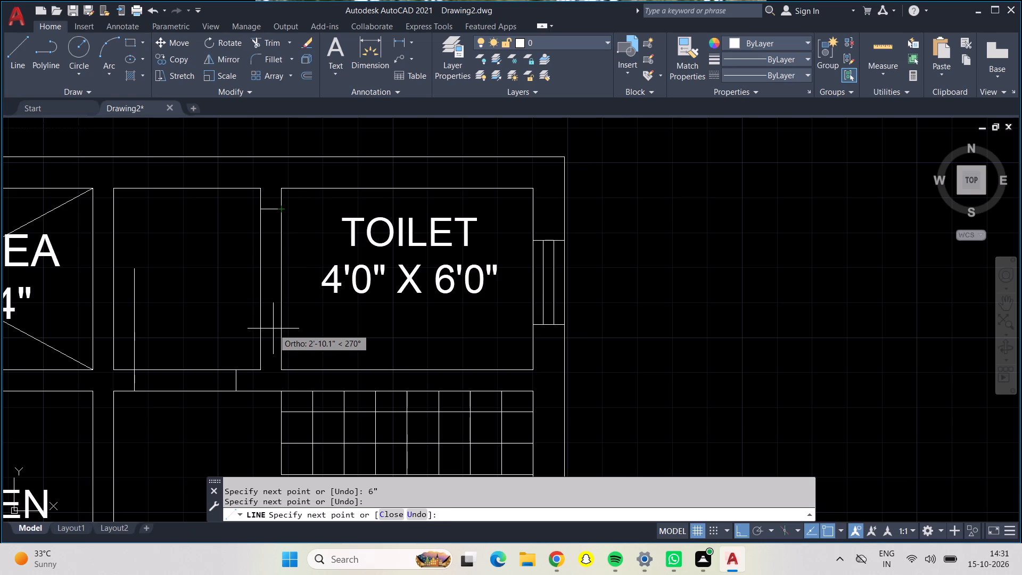
pyautogui.write('2\'5"')
pyautogui.press('Return')
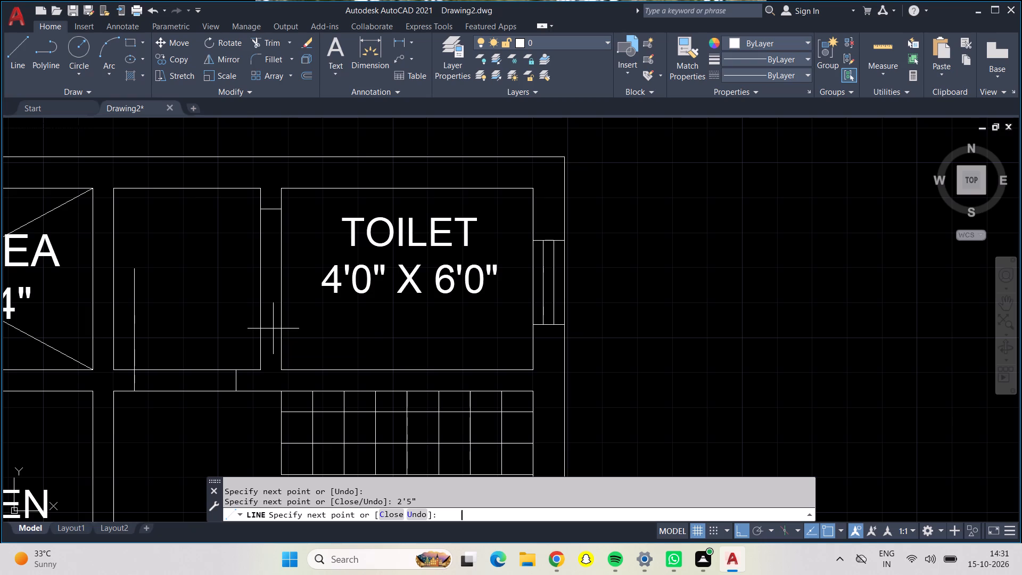
pyautogui.click(258, 310)
# Draw the 2'5" door leaf from the opening's upper jamb horizontally into TOILET, and finish the line.
pyautogui.click(262, 209)
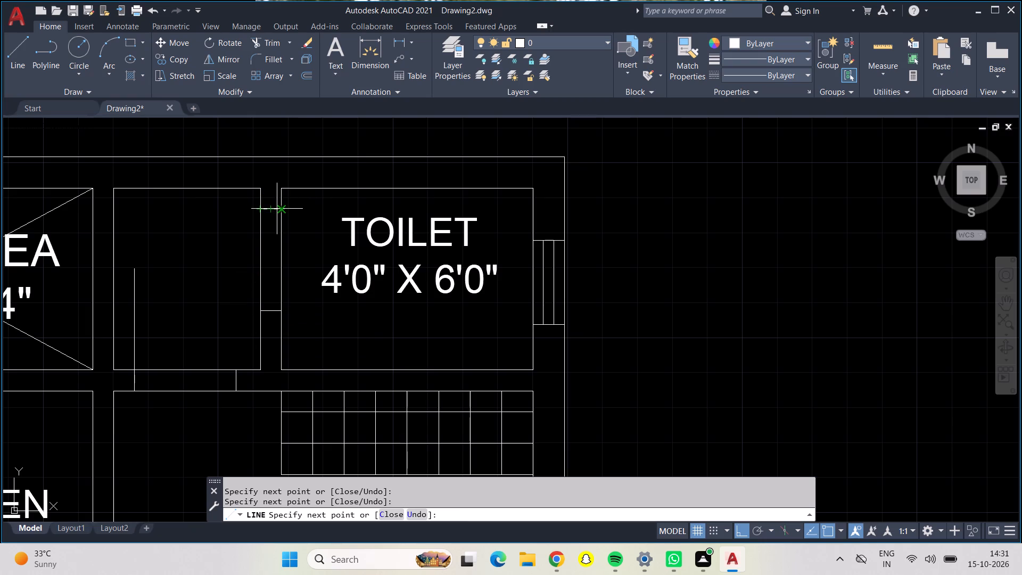
pyautogui.click(282, 210)
pyautogui.write('2\'5"')
pyautogui.press('Return')
pyautogui.press('Escape')
# Draw a 3' door opening in the wall between BAD ROOM and LINING HALL, starting 6" from BAD ROOM's corner beside the kitchen.
pyautogui.moveTo(315, 298); pyautogui.dragTo(292, 147, button='middle')
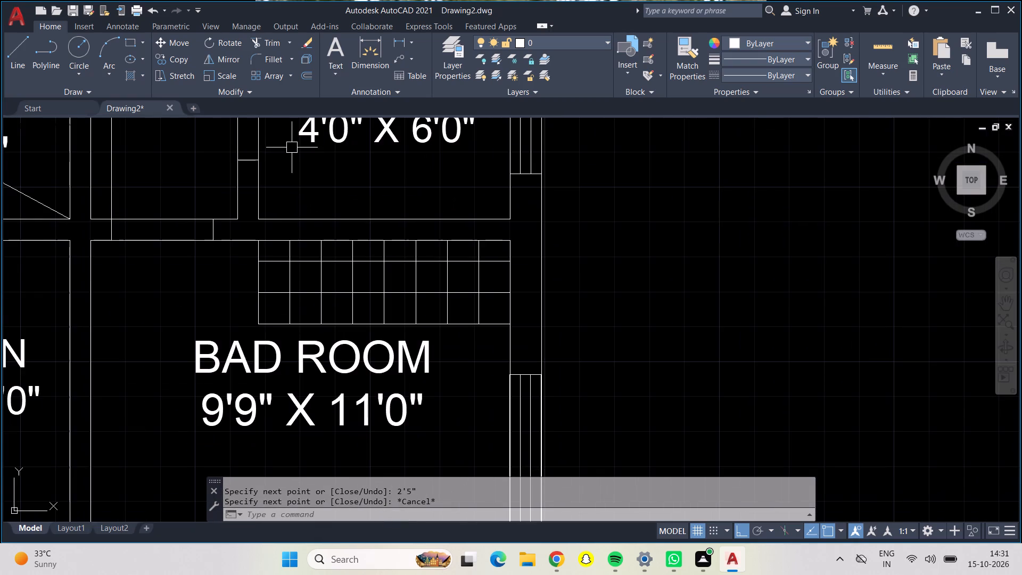
pyautogui.scroll(-1, 264, 182)
pyautogui.moveTo(203, 260); pyautogui.dragTo(214, 260, button='middle')
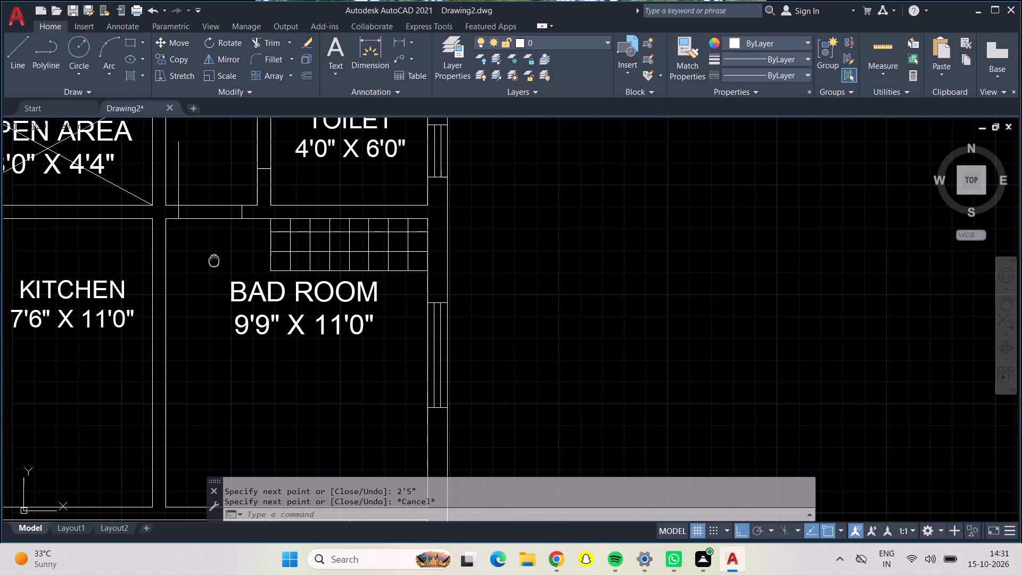
pyautogui.moveTo(214, 260); pyautogui.dragTo(261, 128, button='middle')
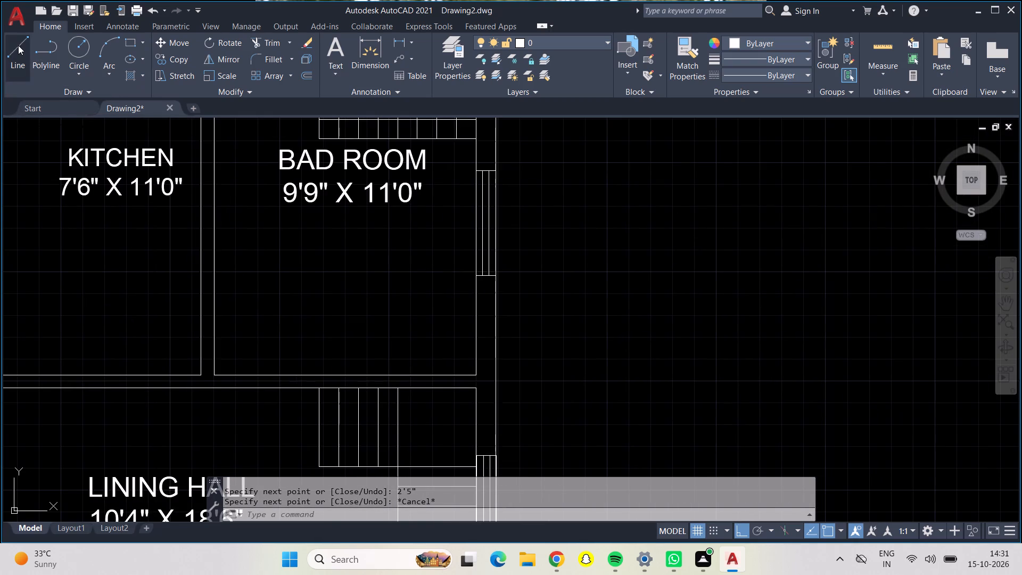
pyautogui.click(19, 45)
pyautogui.click(213, 376)
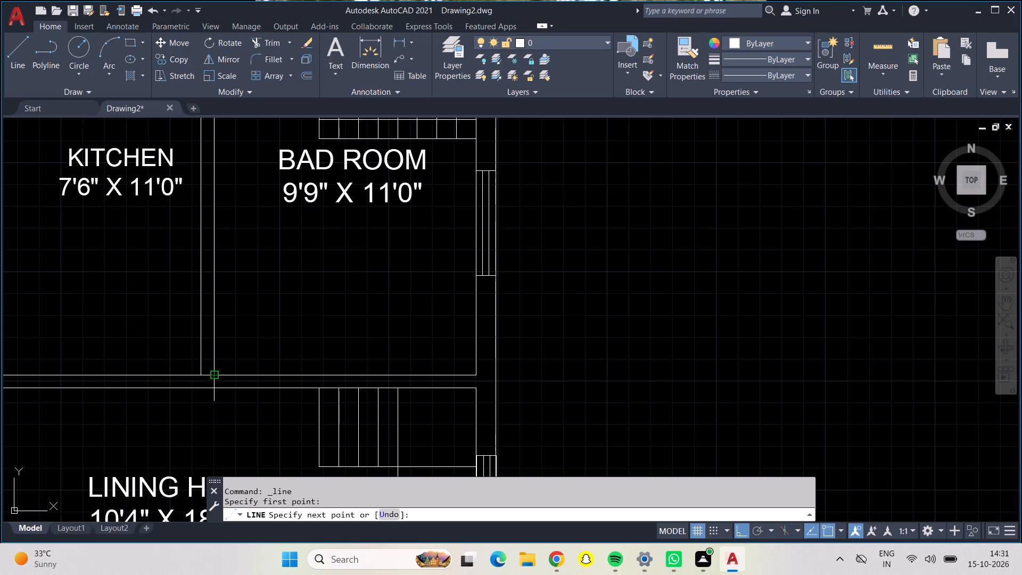
pyautogui.write('6"')
pyautogui.press('Return')
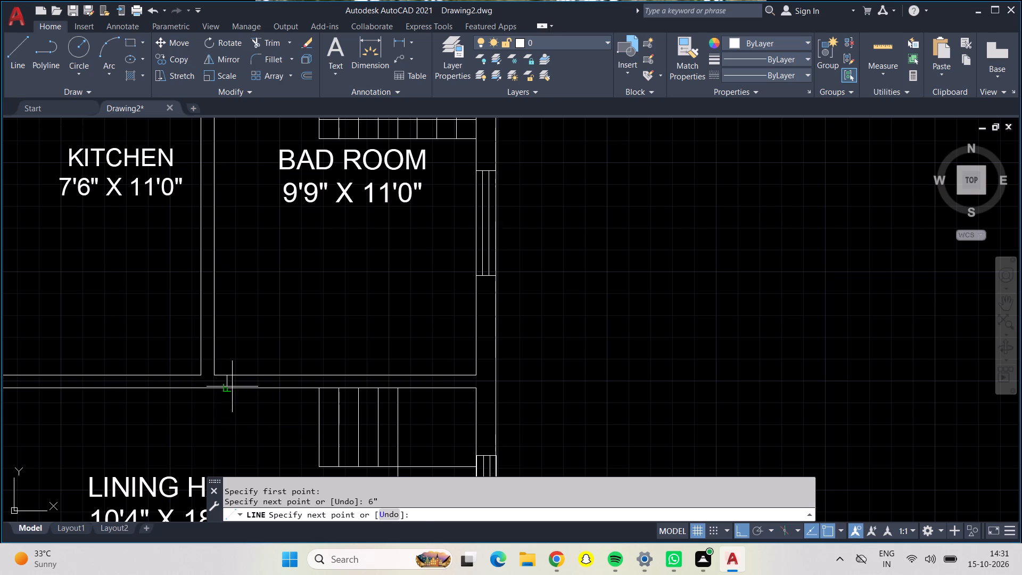
pyautogui.click(230, 387)
pyautogui.press('2')
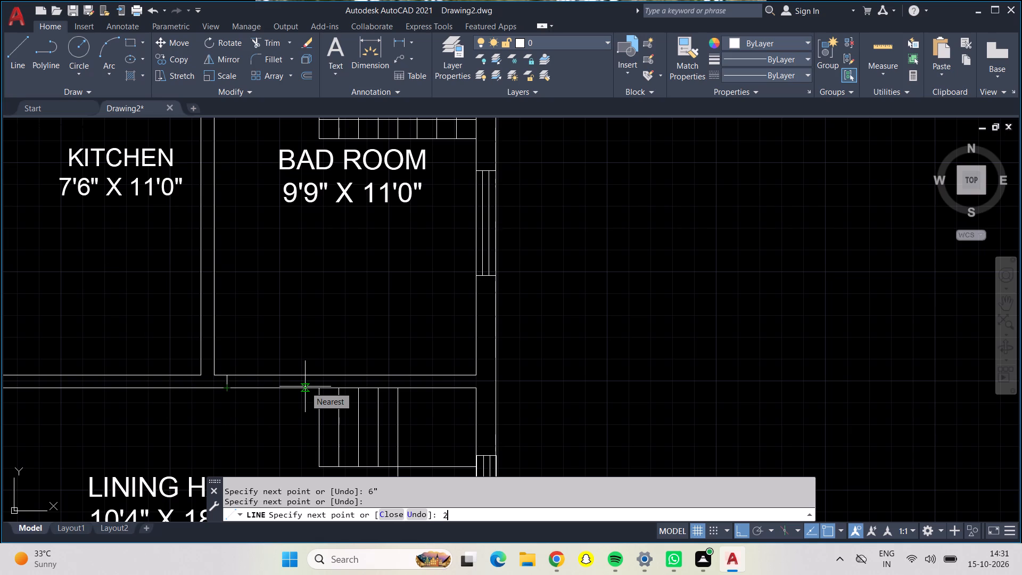
pyautogui.press('BackSpace')
pyautogui.press('3')
pyautogui.press("'")
pyautogui.press('Return')
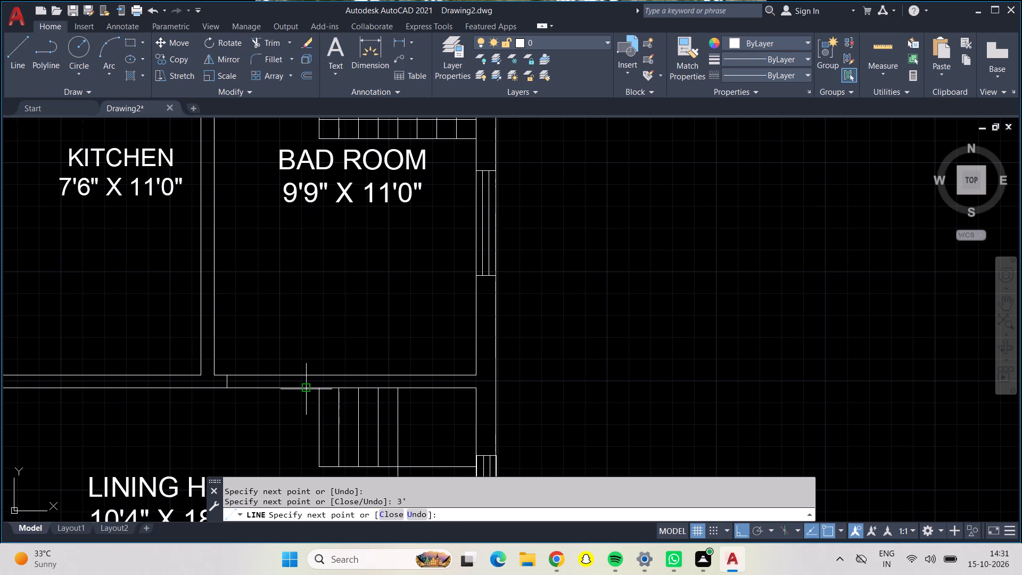
pyautogui.click(304, 372)
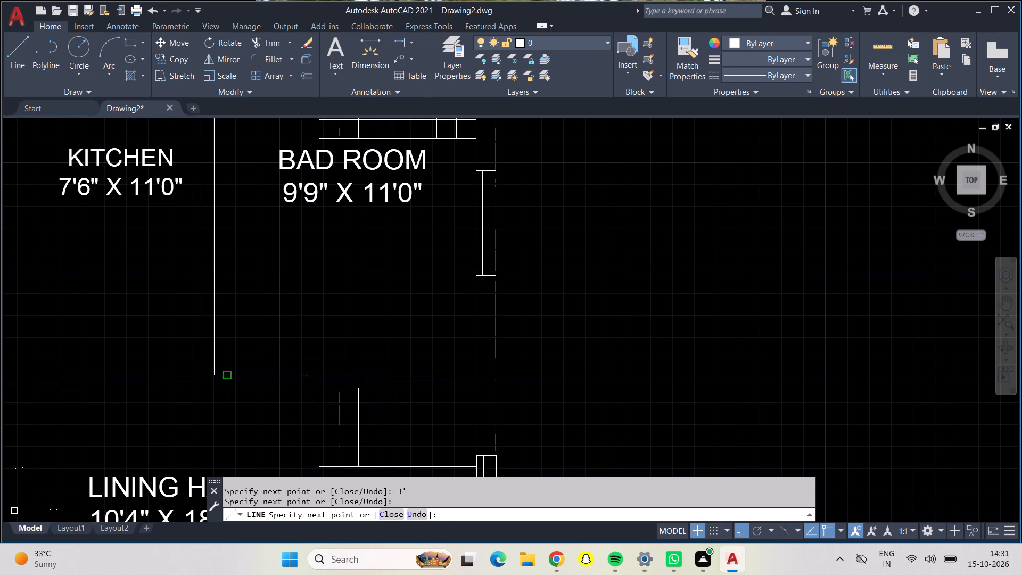
# Draw the 3' door leaf from the opening's kitchen-side jamb up into BAD ROOM, and finish the line.
pyautogui.click(225, 377)
pyautogui.write("3'")
pyautogui.press('Return')
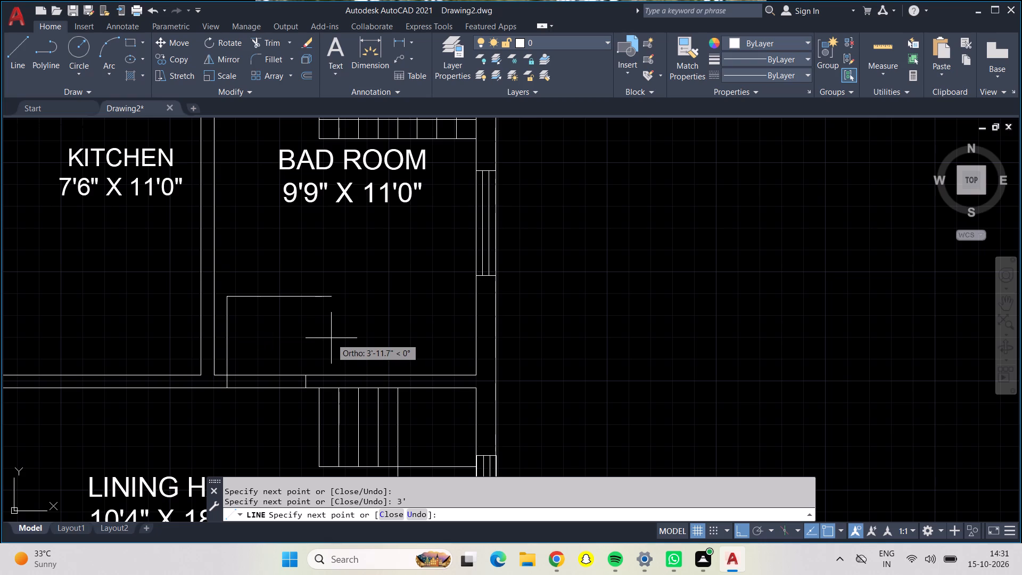
pyautogui.press('Escape')
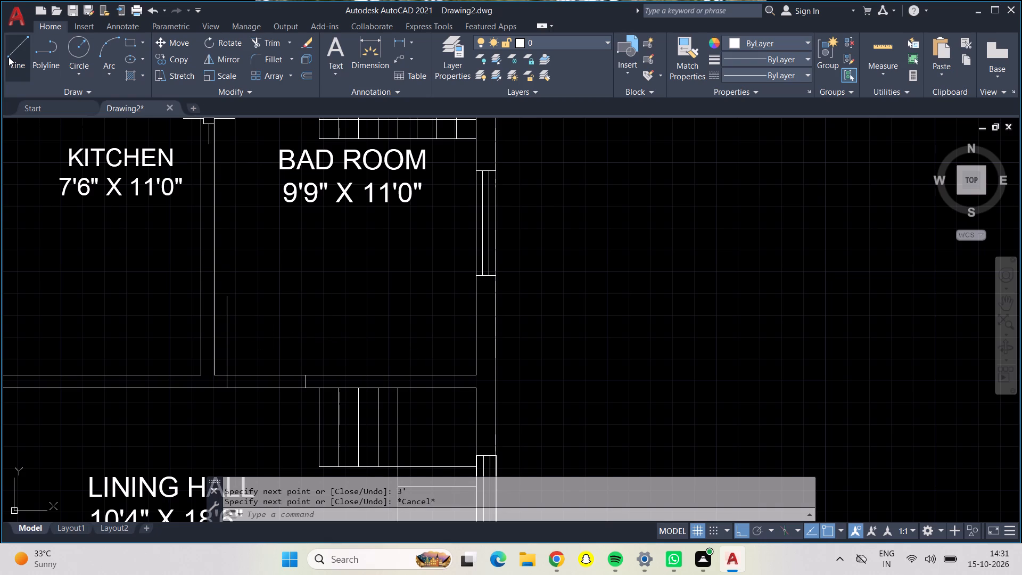
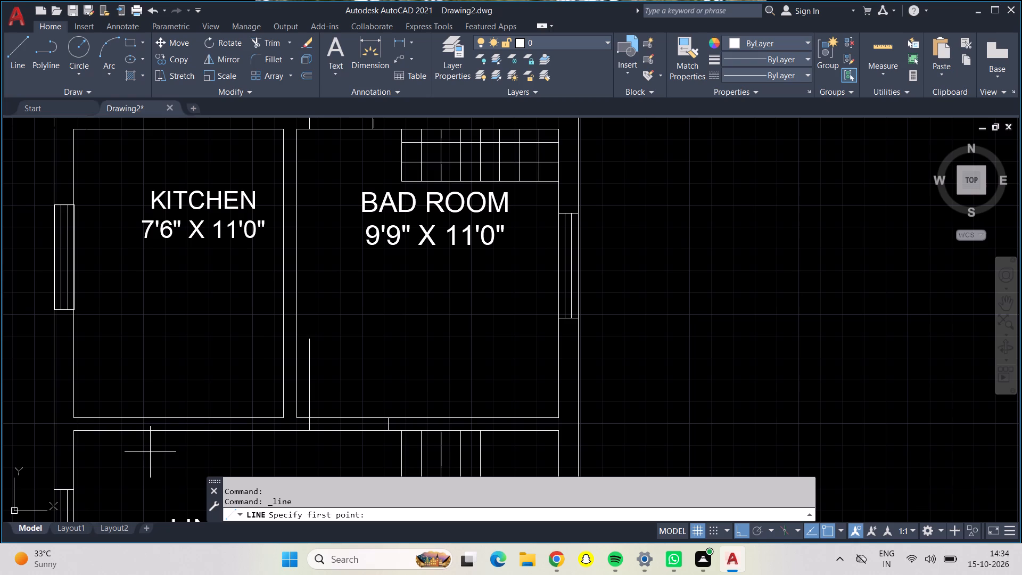
# Draw a 3'6" door opening in the wall between KITCHEN and LINING HALL, starting 6" from KITCHEN's corner beside BAD ROOM.
pyautogui.click(283, 416)
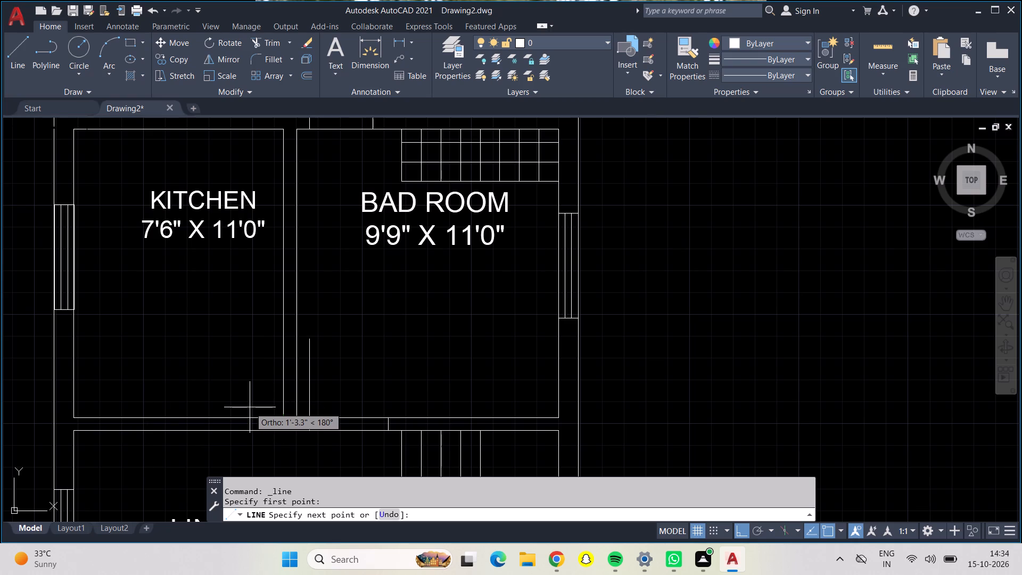
pyautogui.write('6"')
pyautogui.press('Return')
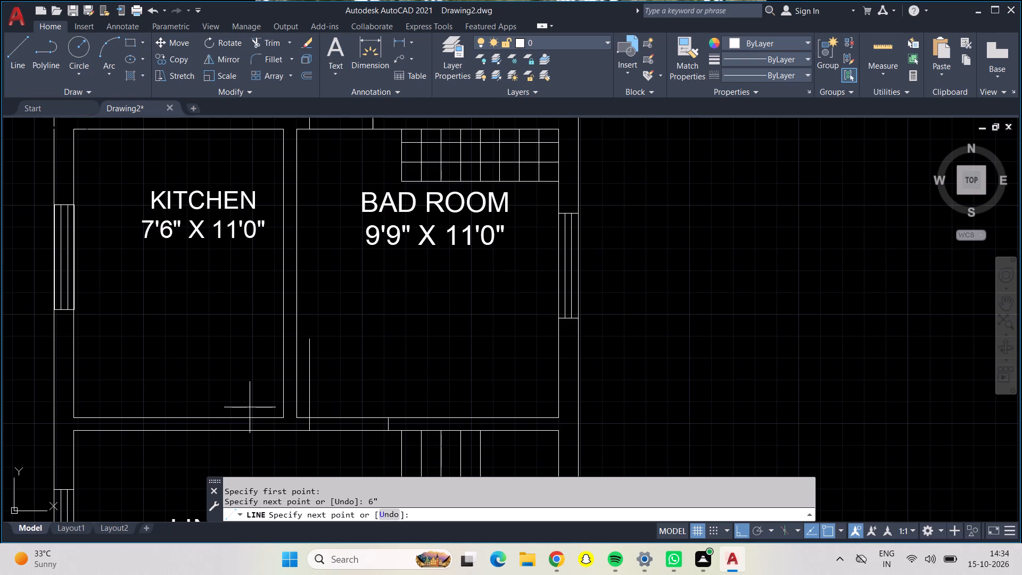
pyautogui.click(267, 433)
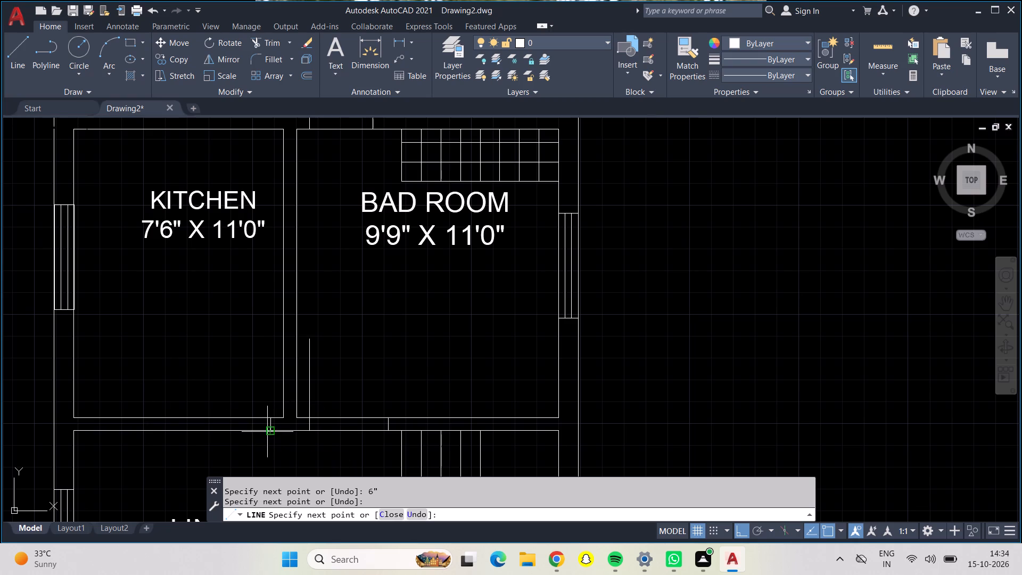
pyautogui.write('3\'6"')
pyautogui.press('Return')
pyautogui.click(178, 415)
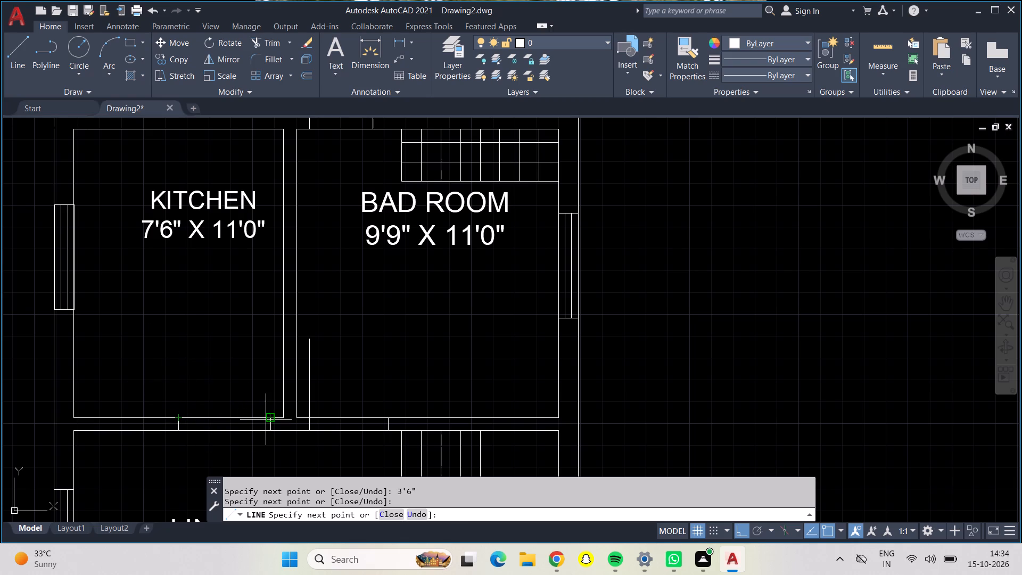
# Draw the 3'6" door leaf from the opening's BAD ROOM-side jamb up into KITCHEN, and finish the line.
pyautogui.click(267, 420)
pyautogui.write('3\'6"')
pyautogui.press('Return')
pyautogui.press('Escape')
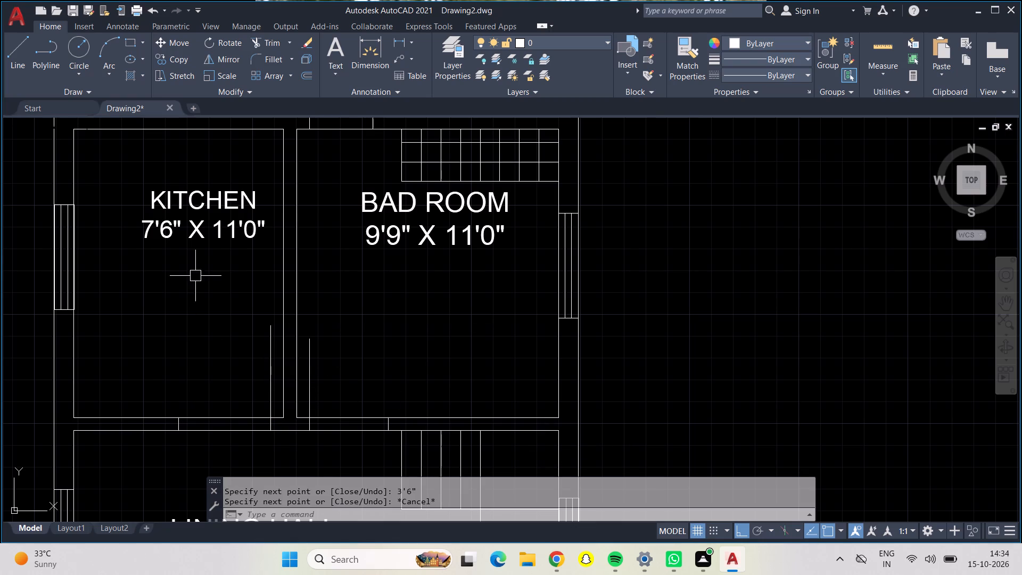
# Draw a 2' door opening in the wall between OPEN AREA and KITCHEN, starting 6" from KITCHEN's corner beside BAD ROOM.
pyautogui.moveTo(204, 277); pyautogui.dragTo(212, 382)
pyautogui.click(11, 42)
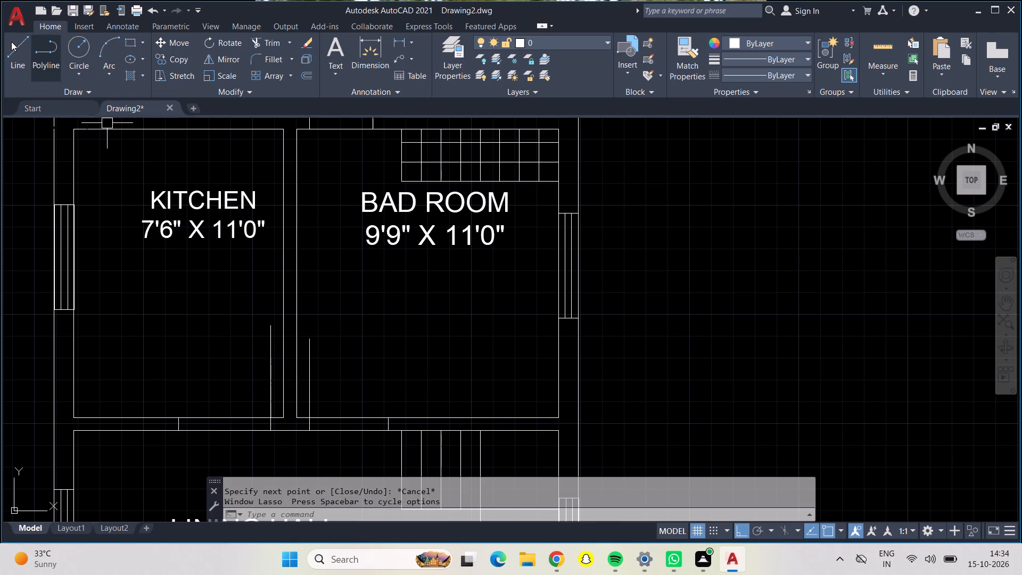
pyautogui.click(16, 47)
pyautogui.moveTo(197, 172); pyautogui.dragTo(178, 272, button='middle')
pyautogui.click(262, 230)
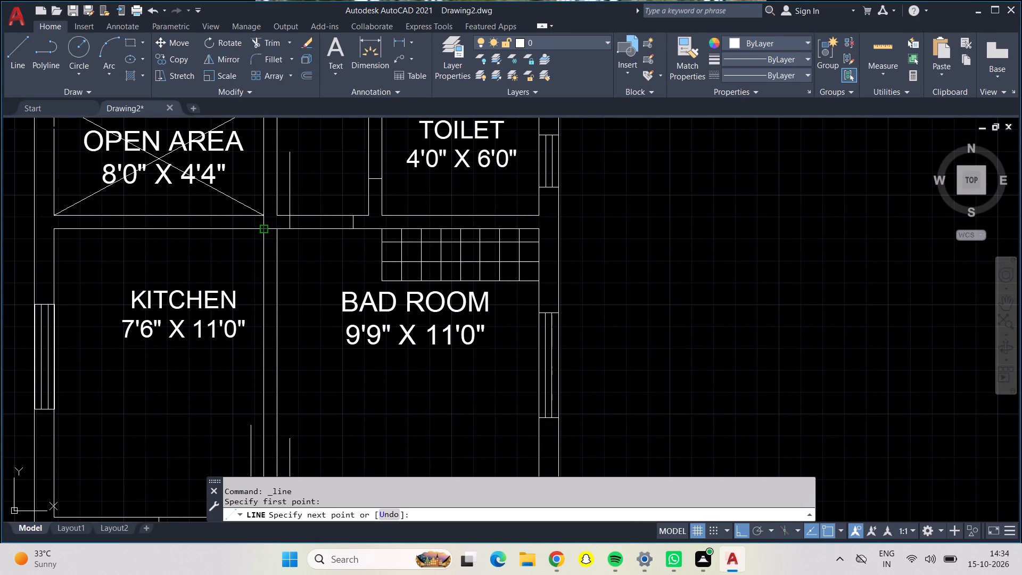
pyautogui.write('6"')
pyautogui.press('Return')
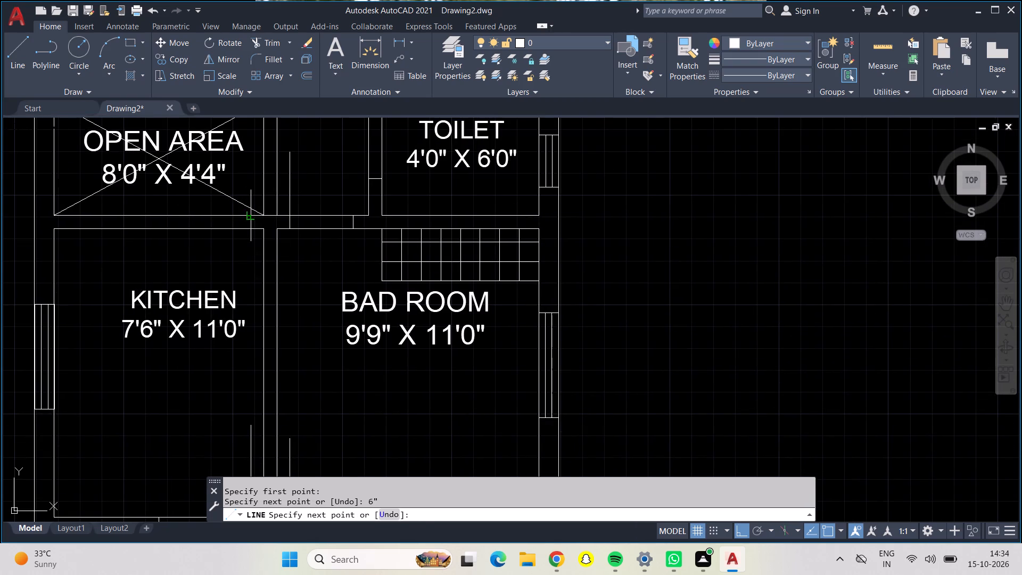
pyautogui.click(251, 214)
pyautogui.write("2'")
pyautogui.press('Return')
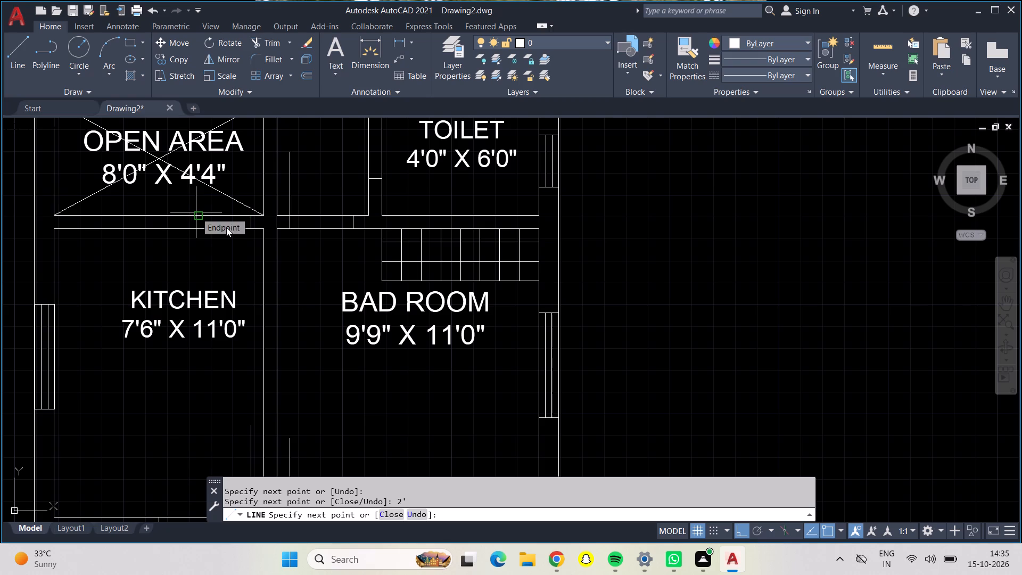
pyautogui.click(197, 233)
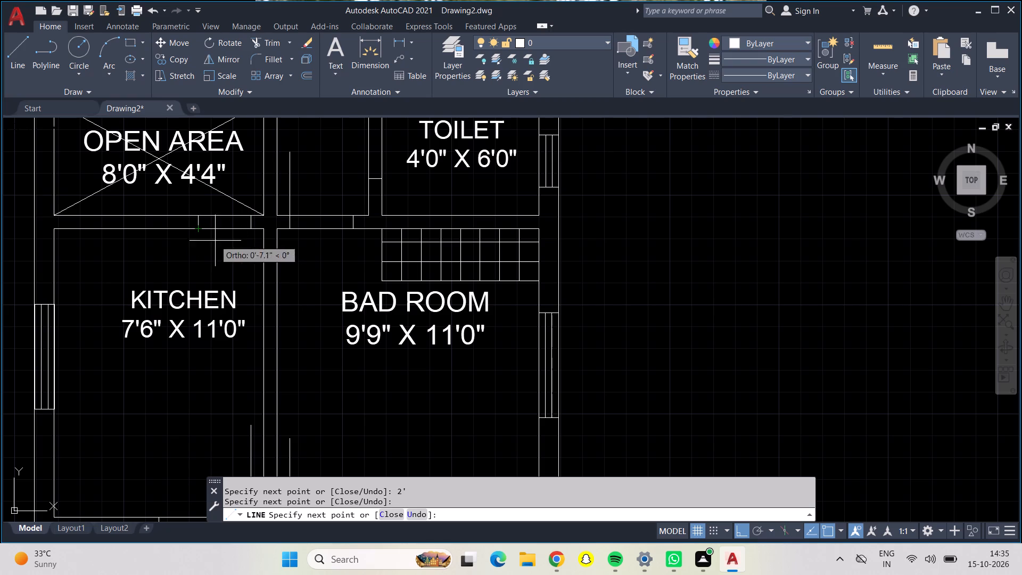
# Draw the 2' door leaf from the opening's BAD ROOM-side jamb down into KITCHEN, and finish the line.
pyautogui.click(252, 226)
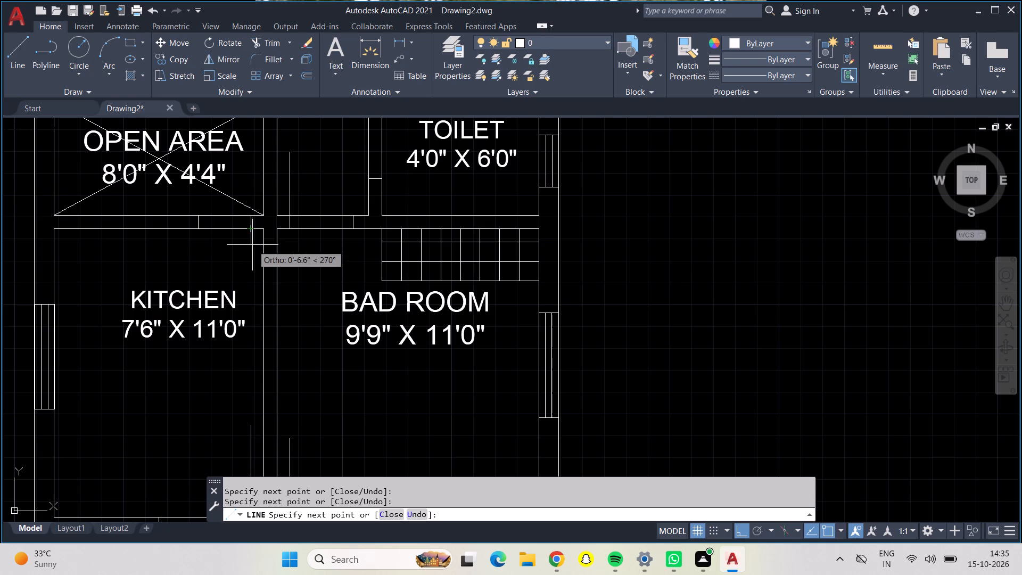
pyautogui.write("2'")
pyautogui.press('Return')
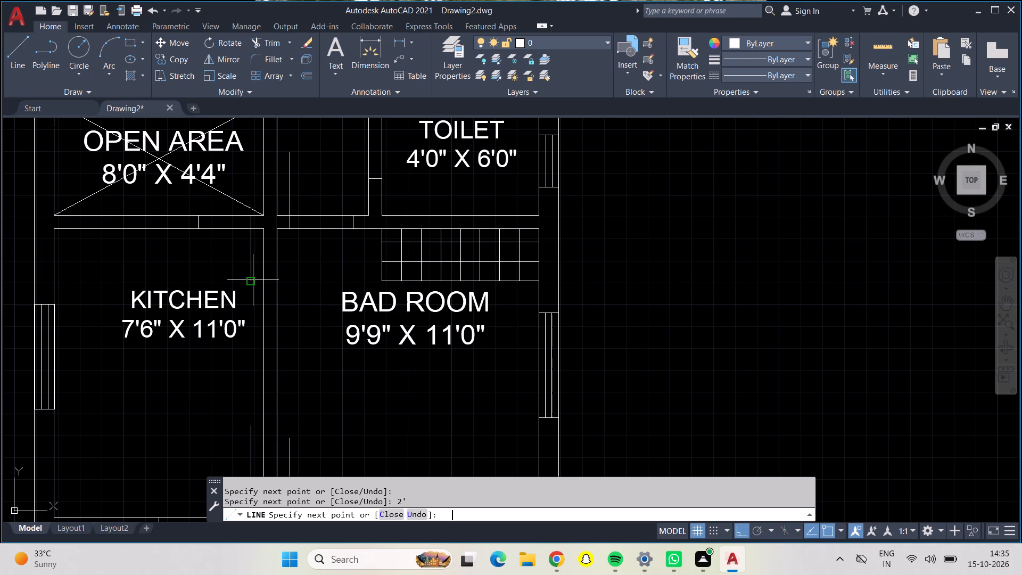
pyautogui.press('Escape')
# Draw a 2'5" door opening in the wall between LINING HALL and the 7'0" x 4'4" TOILET, starting 6" from the toilet's upper corner.
pyautogui.scroll(-1, 663, 244)
pyautogui.moveTo(471, 358); pyautogui.dragTo(414, 190, button='middle')
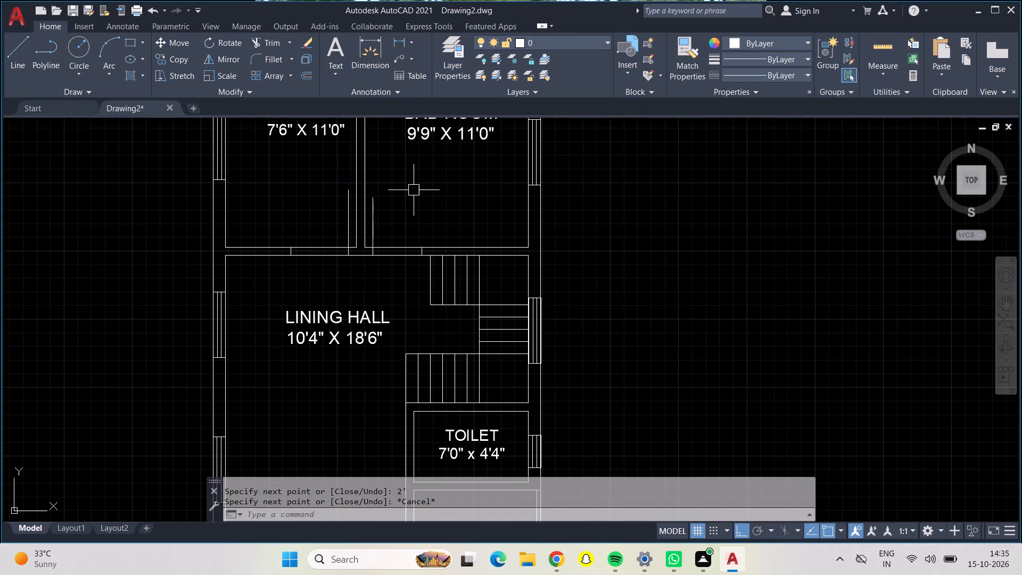
pyautogui.moveTo(405, 325); pyautogui.dragTo(400, 206, button='middle')
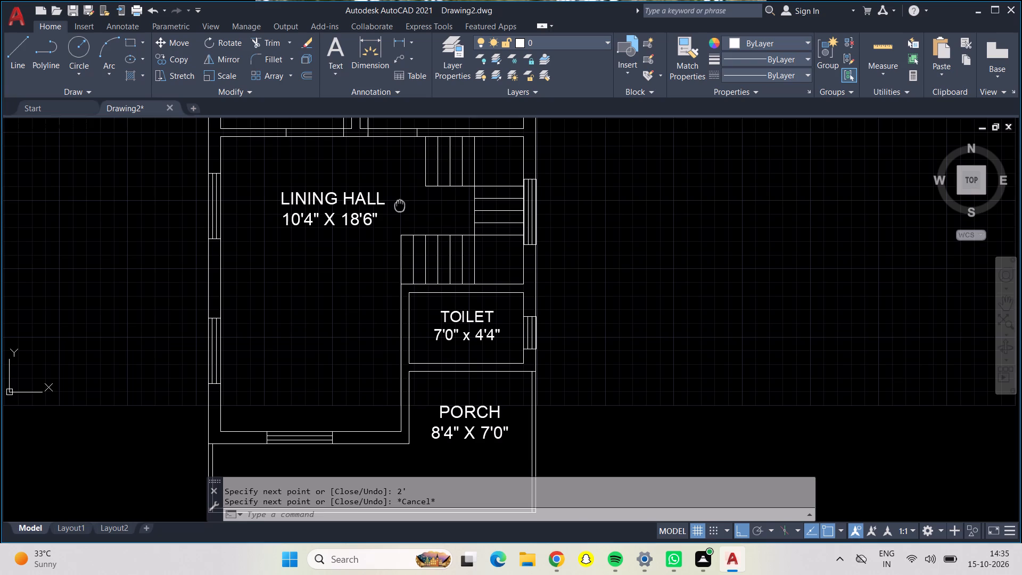
pyautogui.click(18, 55)
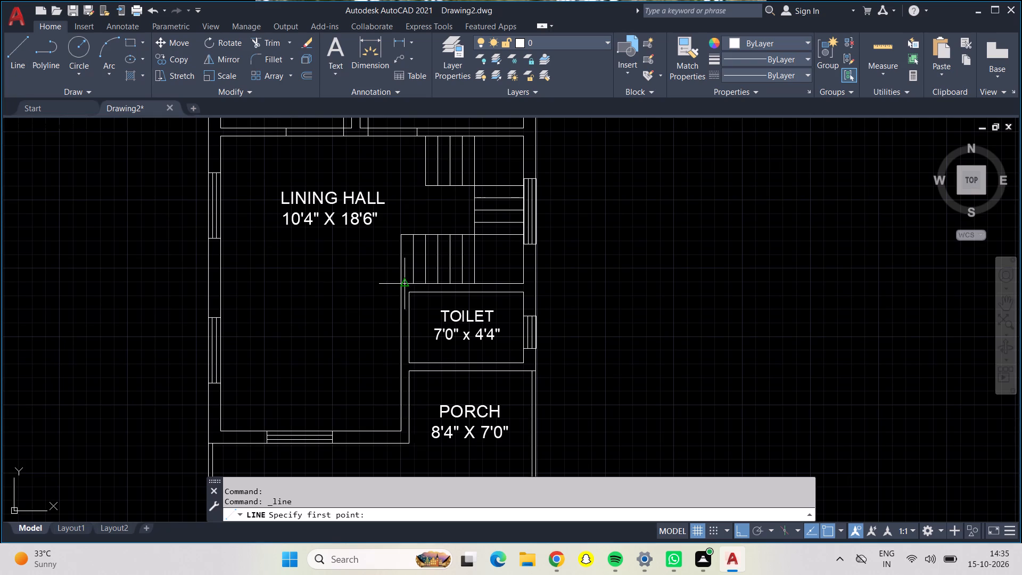
pyautogui.scroll(2, 408, 291)
pyautogui.click(409, 290)
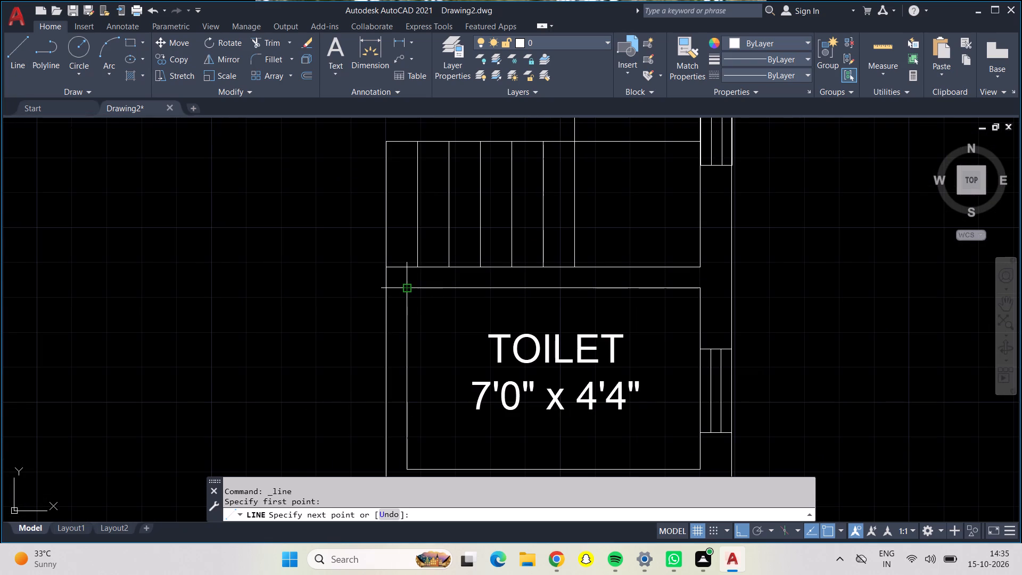
pyautogui.write('6"')
pyautogui.press('Return')
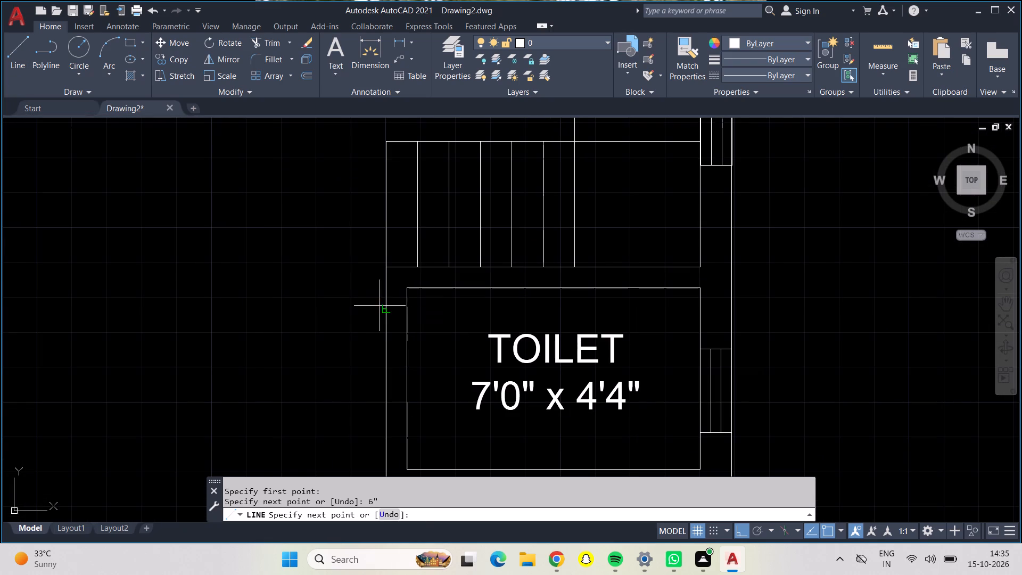
pyautogui.click(382, 304)
pyautogui.write('2\'5"')
pyautogui.press('Return')
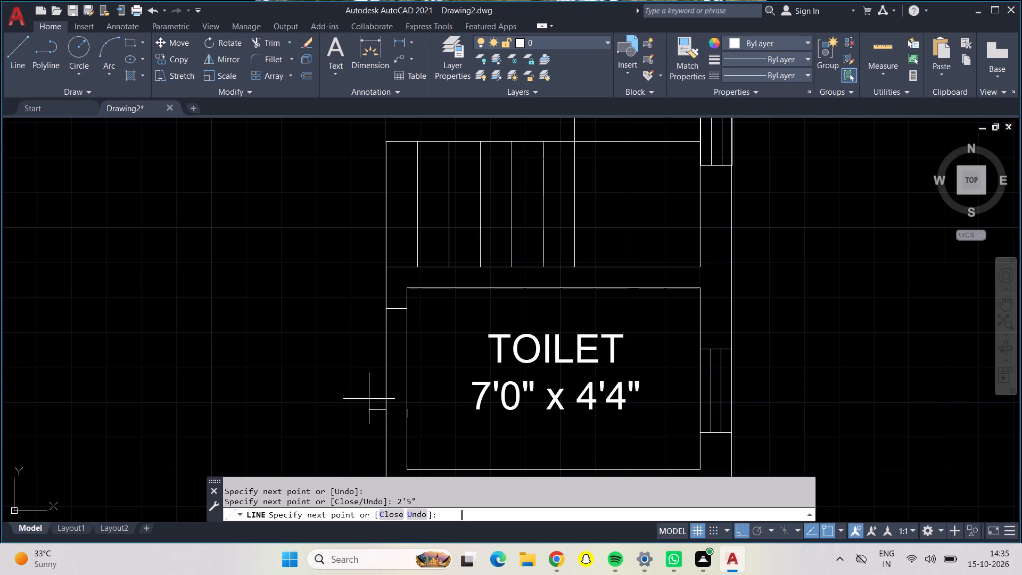
pyautogui.click(404, 409)
# Draw the 2'5" door leaf from the opening's upper jamb horizontally into the 7'0" x 4'4" TOILET, and finish the line.
pyautogui.click(410, 310)
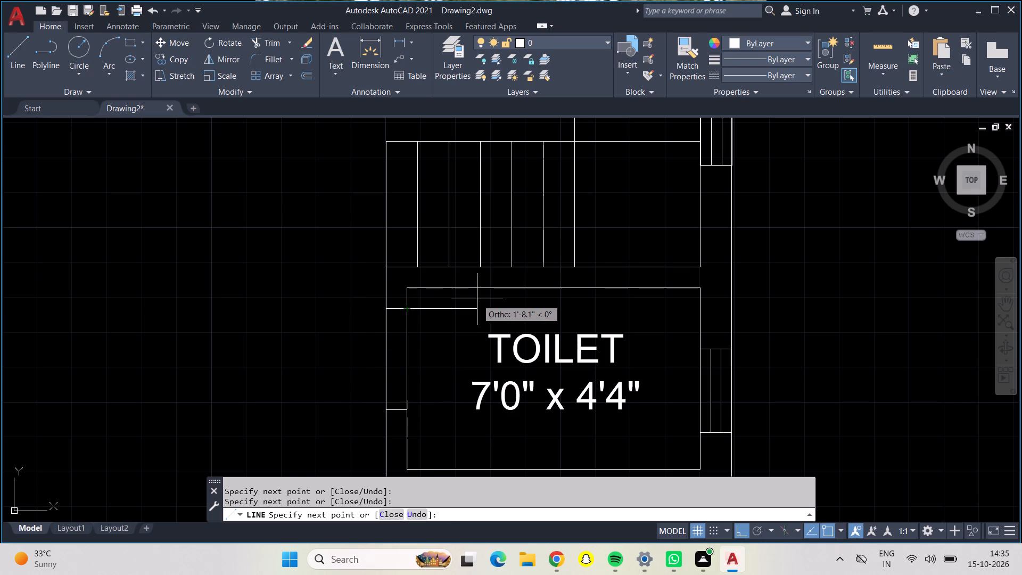
pyautogui.write('2\'5"')
pyautogui.press('Return')
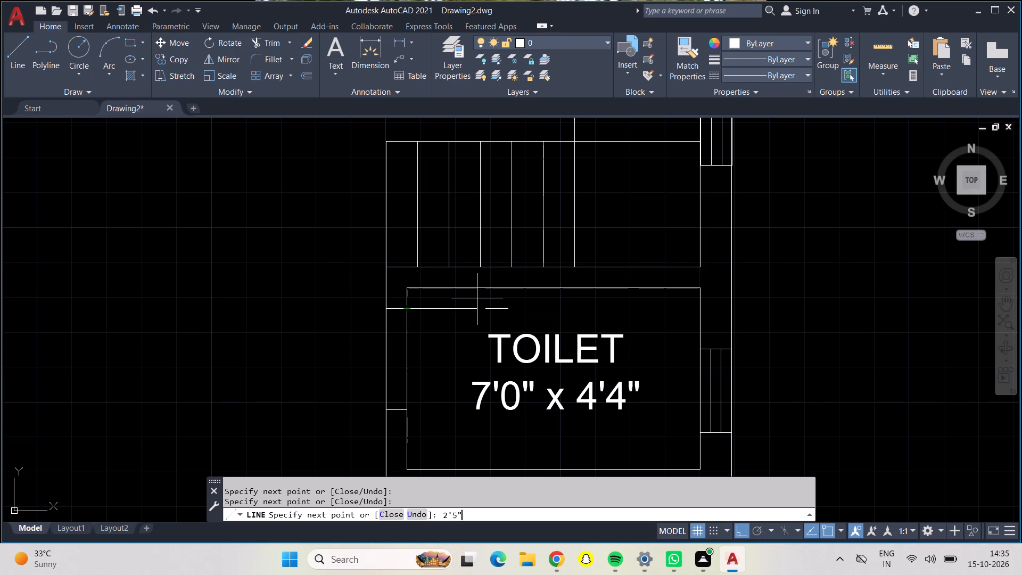
pyautogui.press('Escape')
# Draw a 3' door opening in the wall between LINING HALL and PORCH, starting 6" from PORCH's corner below the toilet.
pyautogui.scroll(-1, 501, 310)
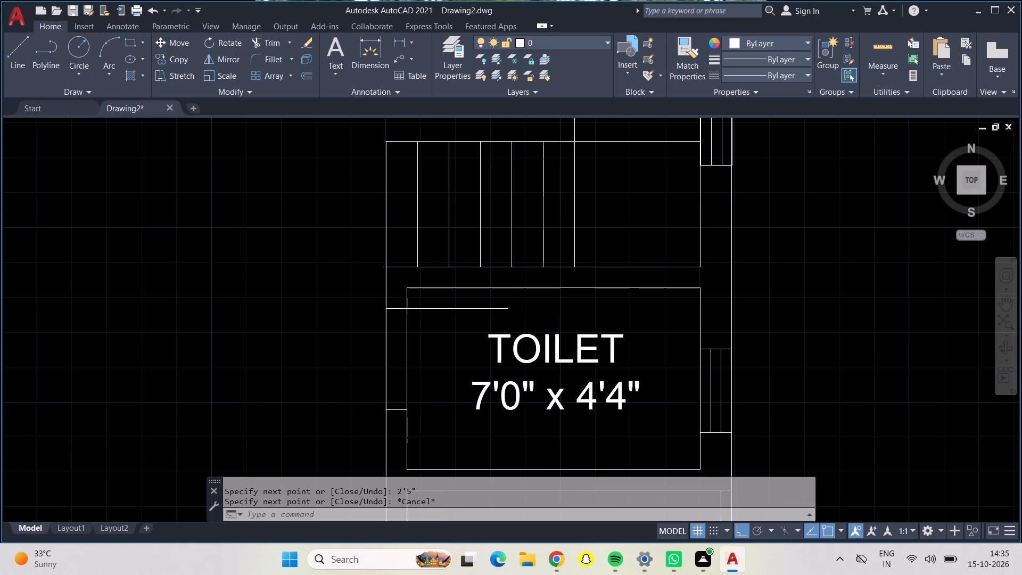
pyautogui.scroll(-1, 426, 347)
pyautogui.moveTo(368, 368); pyautogui.dragTo(369, 363, button='middle')
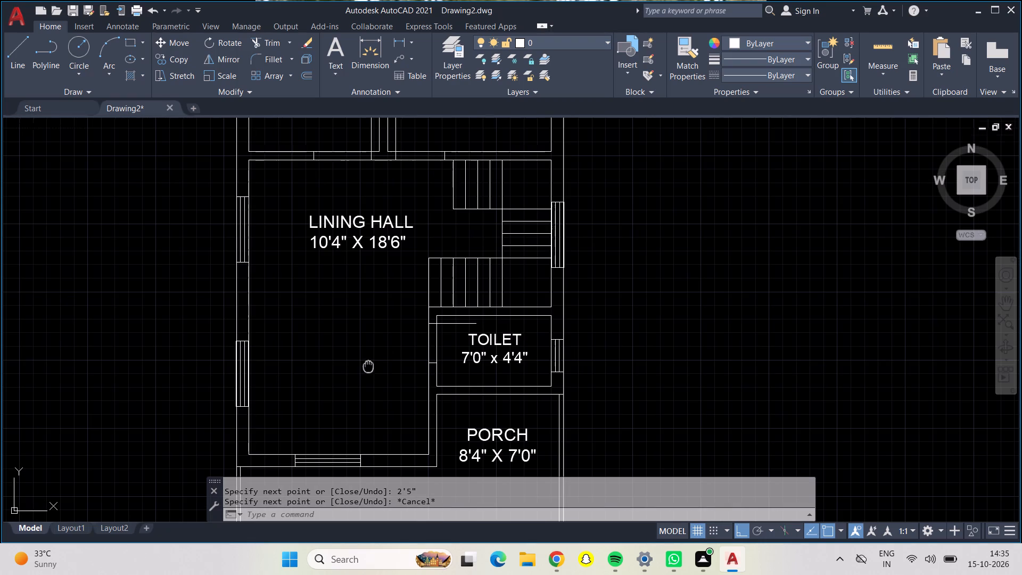
pyautogui.moveTo(369, 363); pyautogui.dragTo(398, 264, button='middle')
pyautogui.click(13, 57)
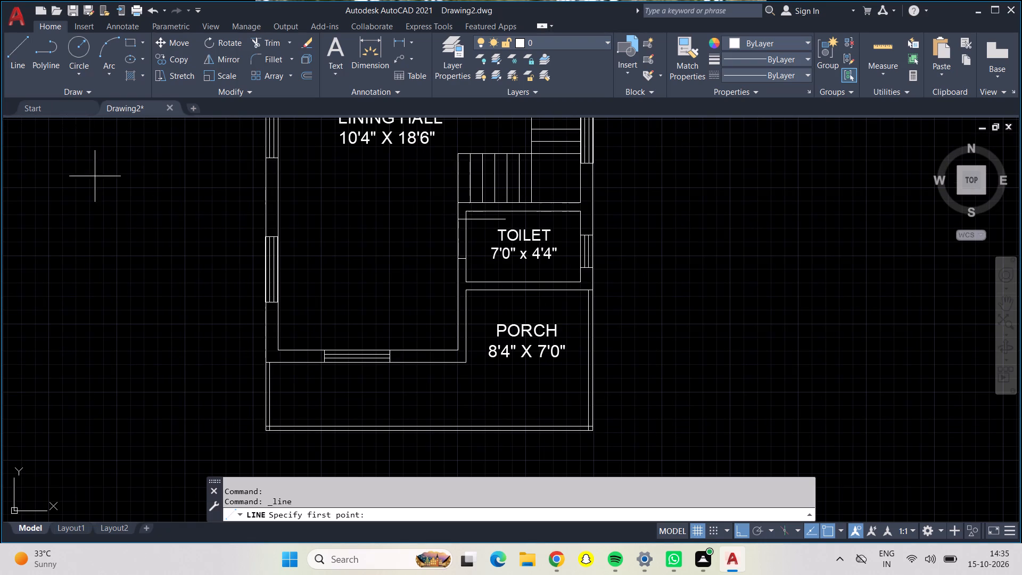
pyautogui.scroll(1, 464, 304)
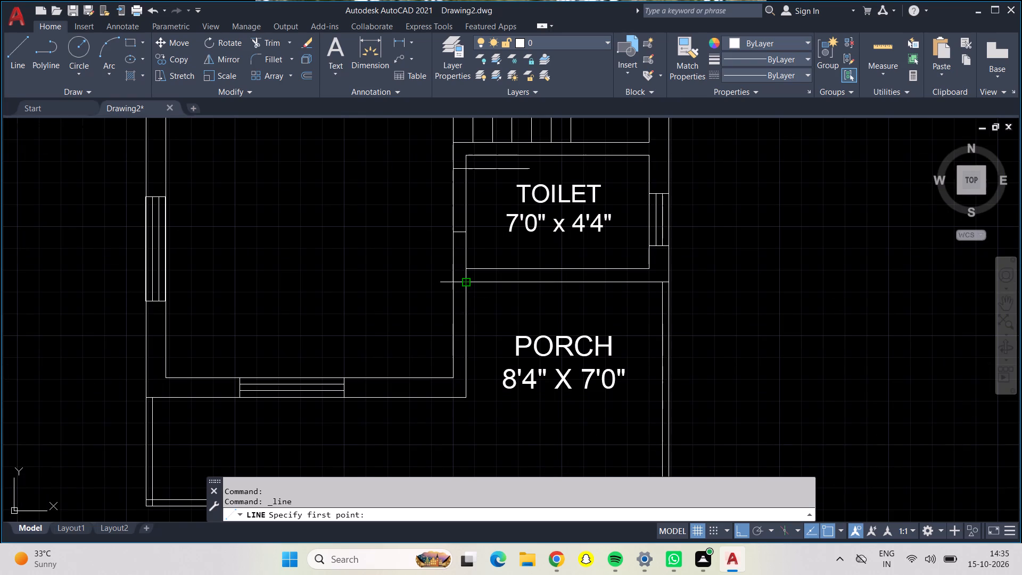
pyautogui.click(464, 284)
pyautogui.write('6"')
pyautogui.press('Return')
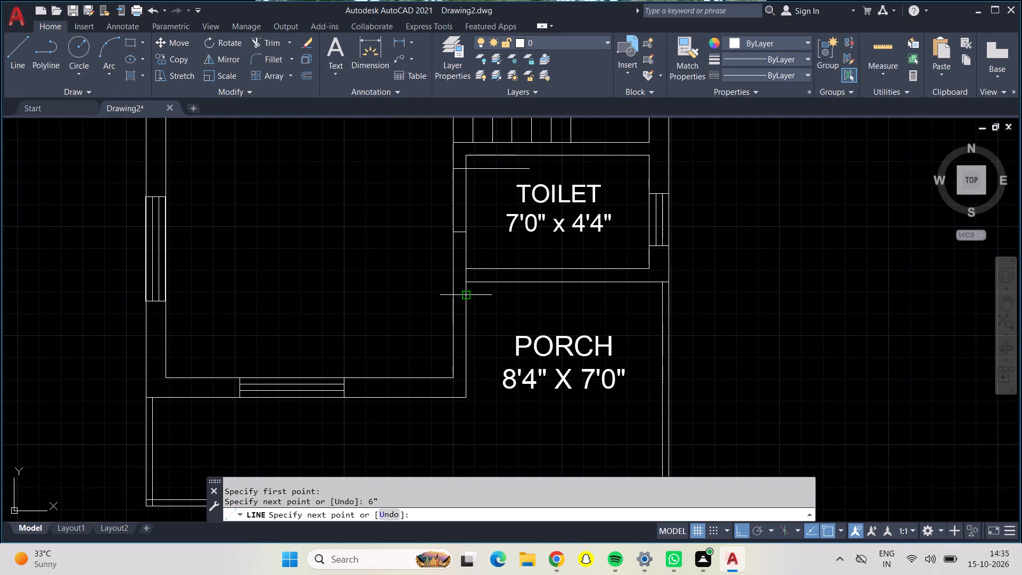
pyautogui.click(452, 294)
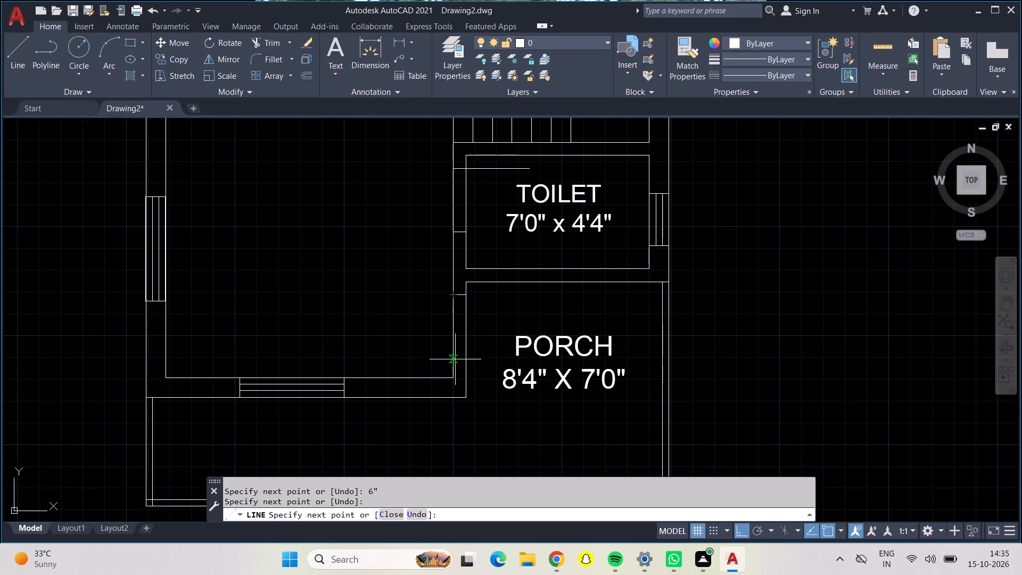
pyautogui.write("3'")
pyautogui.press('Return')
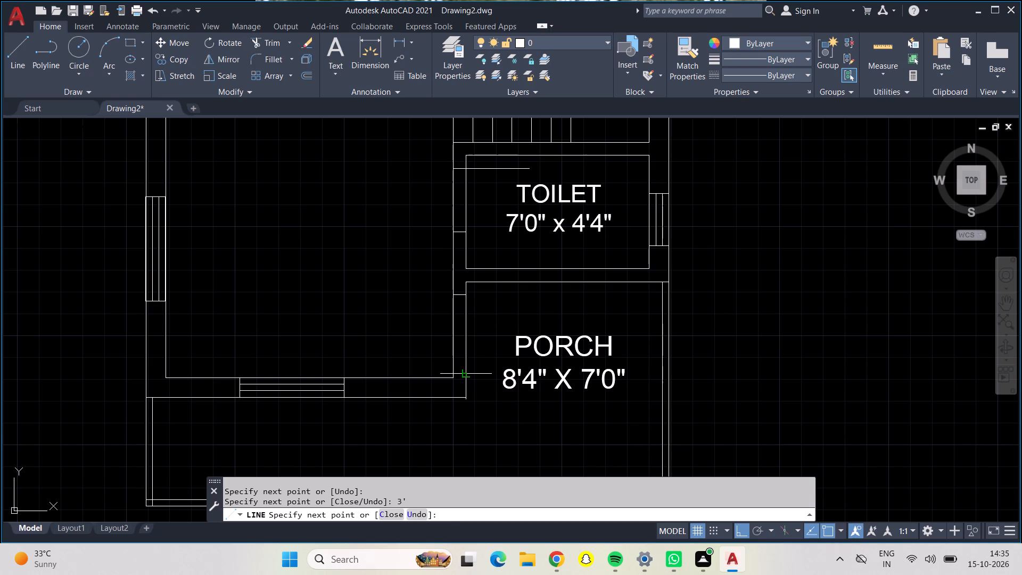
pyautogui.click(465, 373)
# Draw the 3' door leaf from the opening's lower jamb horizontally into LINING HALL, and finish the line.
pyautogui.click(464, 294)
pyautogui.click(469, 374)
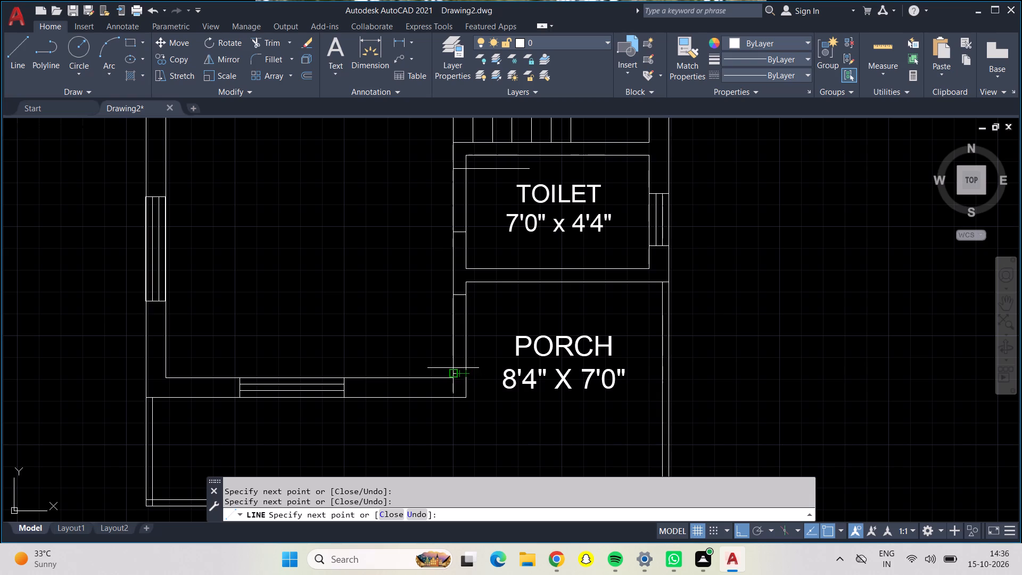
pyautogui.click(452, 371)
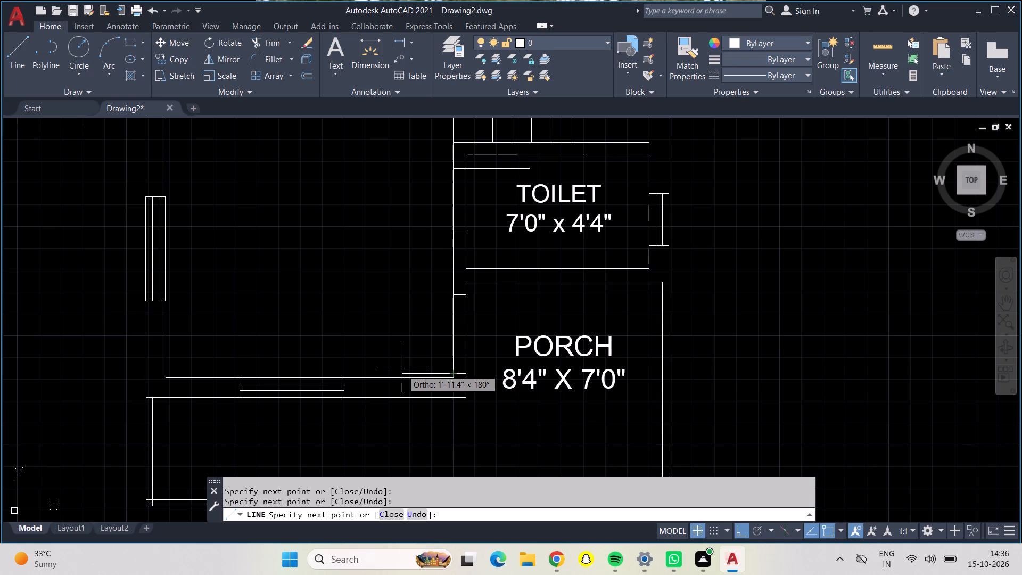
pyautogui.write("3'")
pyautogui.press('Return')
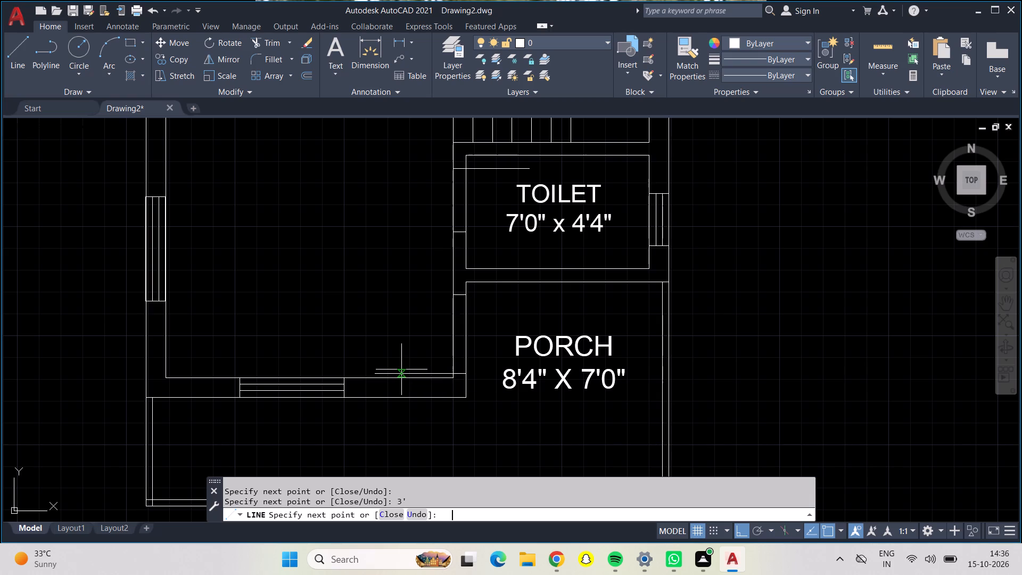
pyautogui.press('Return')
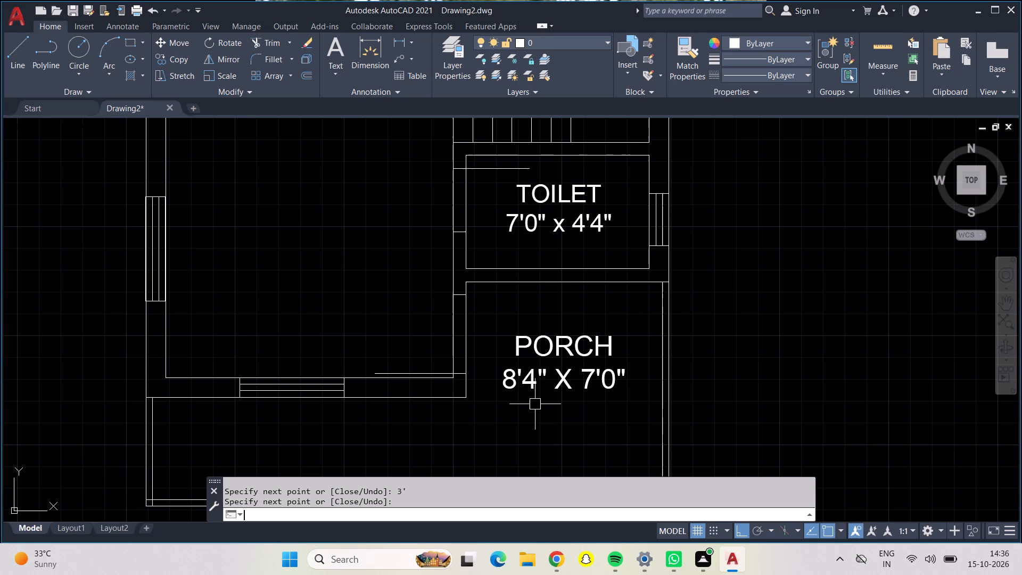
pyautogui.scroll(-1, 443, 315)
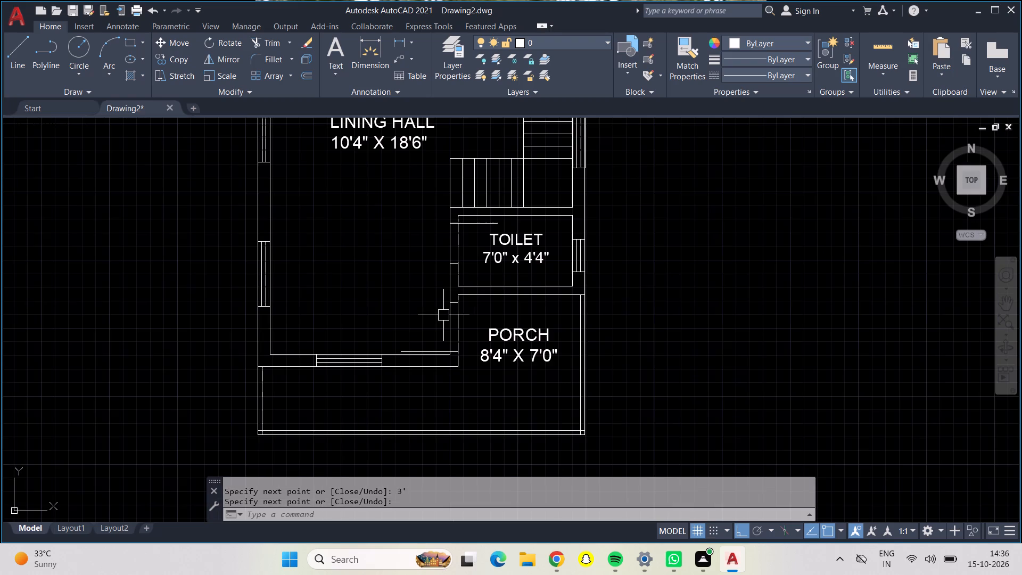
# Trim the wall lines across the door openings from LINING HALL to KITCHEN, BAD ROOM, PORCH and the 7'0" x 4'4" TOILET.
pyautogui.moveTo(443, 315); pyautogui.dragTo(463, 371, button='middle')
pyautogui.scroll(-1, 453, 368)
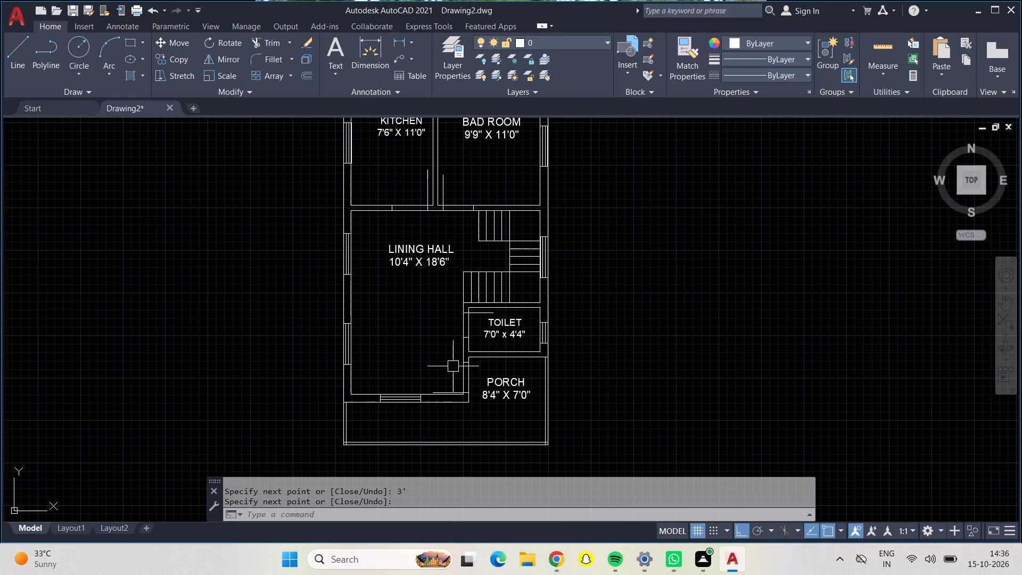
pyautogui.click(262, 45)
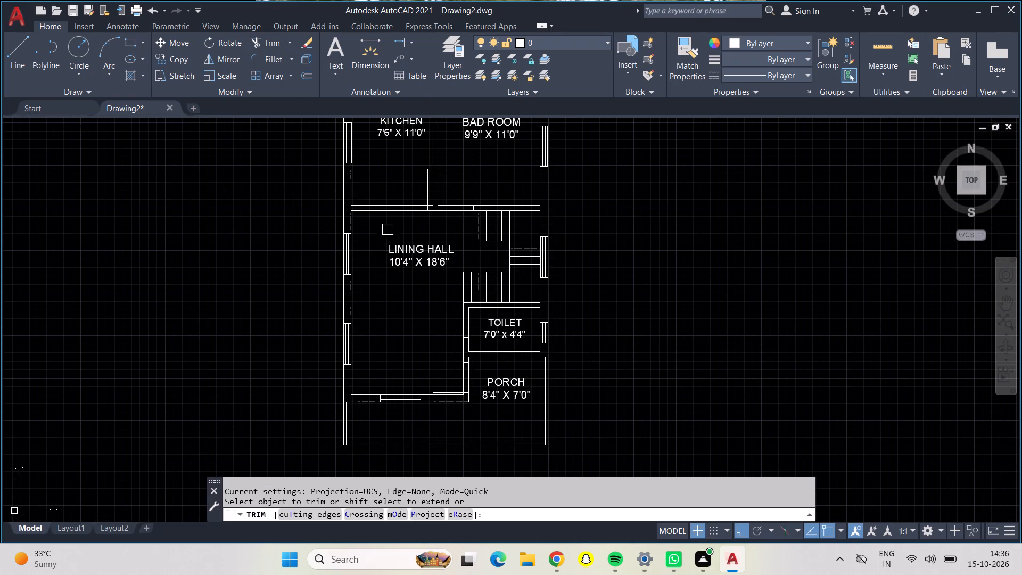
pyautogui.moveTo(409, 180); pyautogui.dragTo(414, 213)
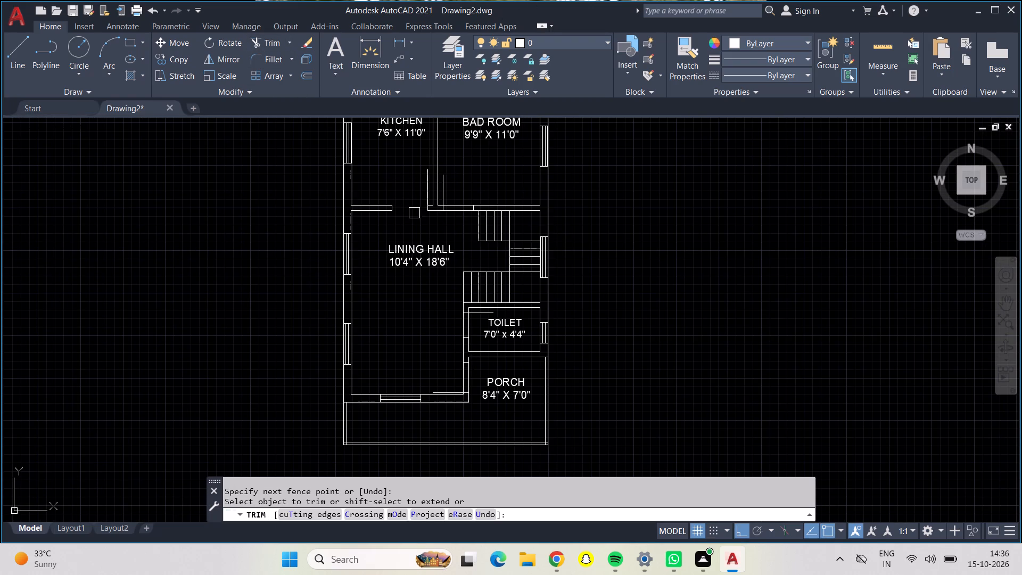
pyautogui.moveTo(456, 189); pyautogui.dragTo(458, 209)
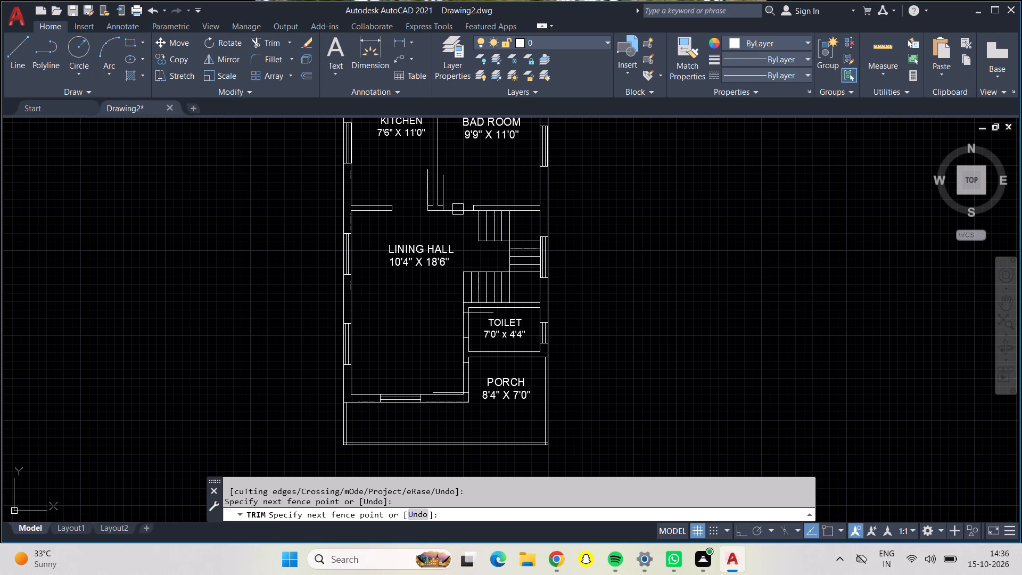
pyautogui.moveTo(446, 375); pyautogui.dragTo(481, 379)
pyautogui.moveTo(454, 327); pyautogui.dragTo(473, 325)
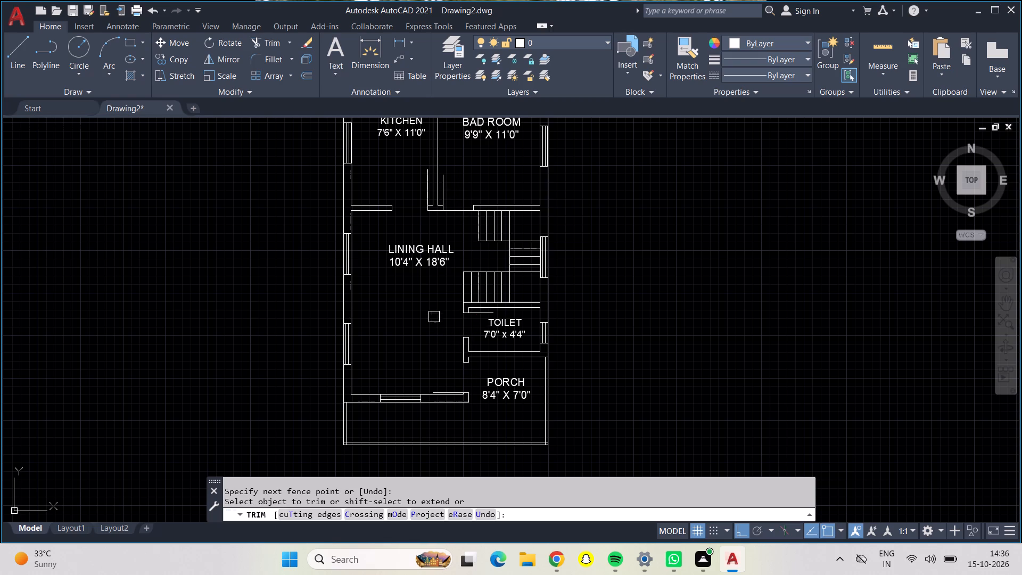
# Trim the wall lines across the door openings above BAD ROOM, into the 4'0" X 6'0" TOILET, and between KITCHEN and OPEN AREA.
pyautogui.moveTo(432, 314); pyautogui.dragTo(423, 436, button='middle')
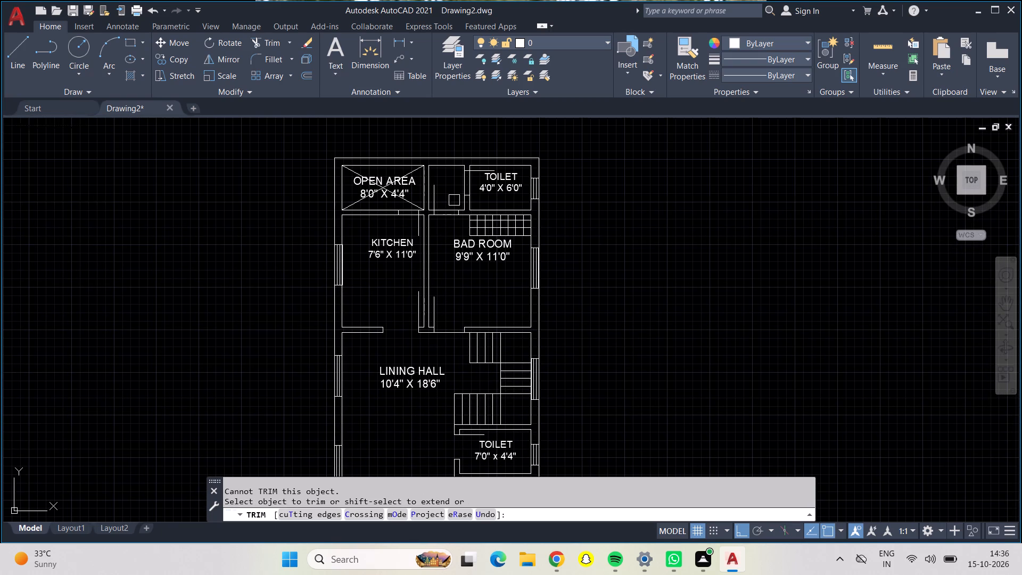
pyautogui.moveTo(448, 197); pyautogui.dragTo(452, 229)
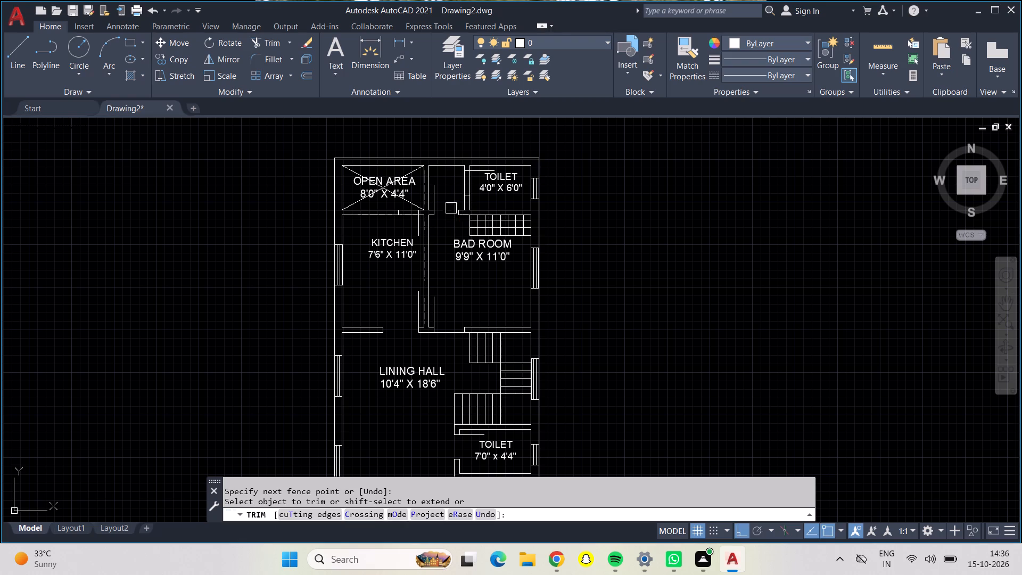
pyautogui.moveTo(451, 185); pyautogui.dragTo(472, 188)
pyautogui.moveTo(408, 223); pyautogui.dragTo(410, 212)
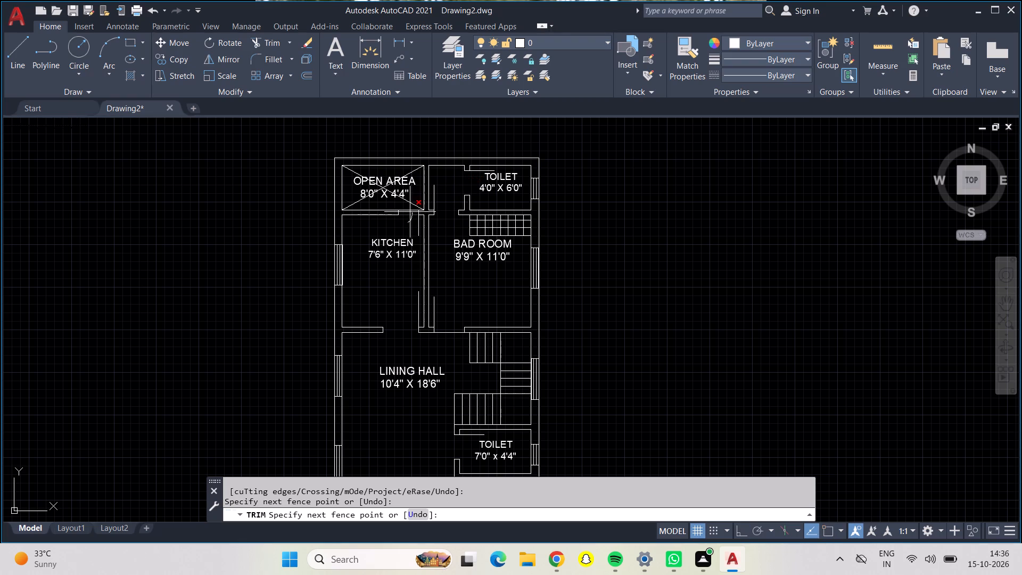
pyautogui.moveTo(410, 212); pyautogui.dragTo(408, 211)
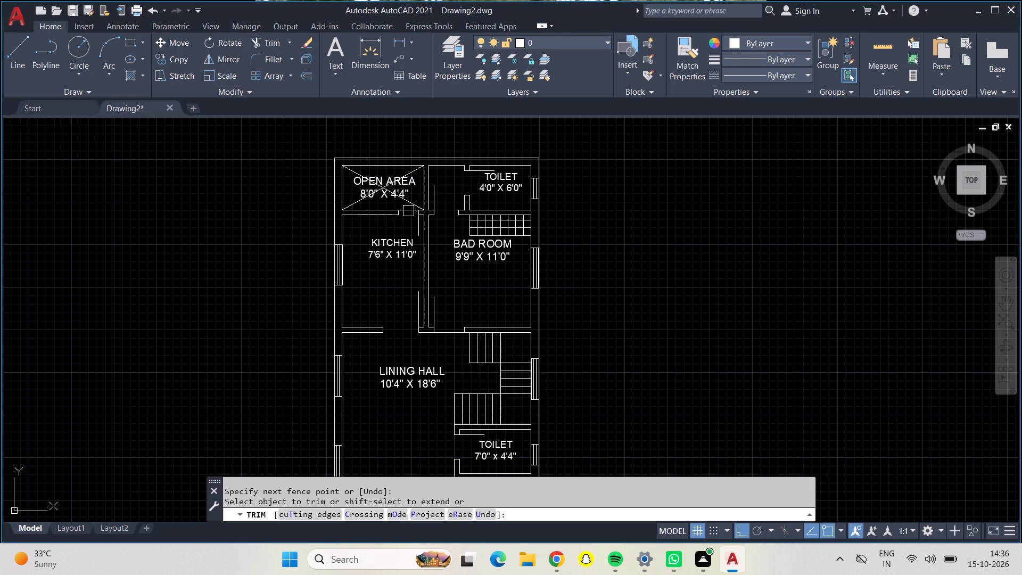
pyautogui.click(410, 211)
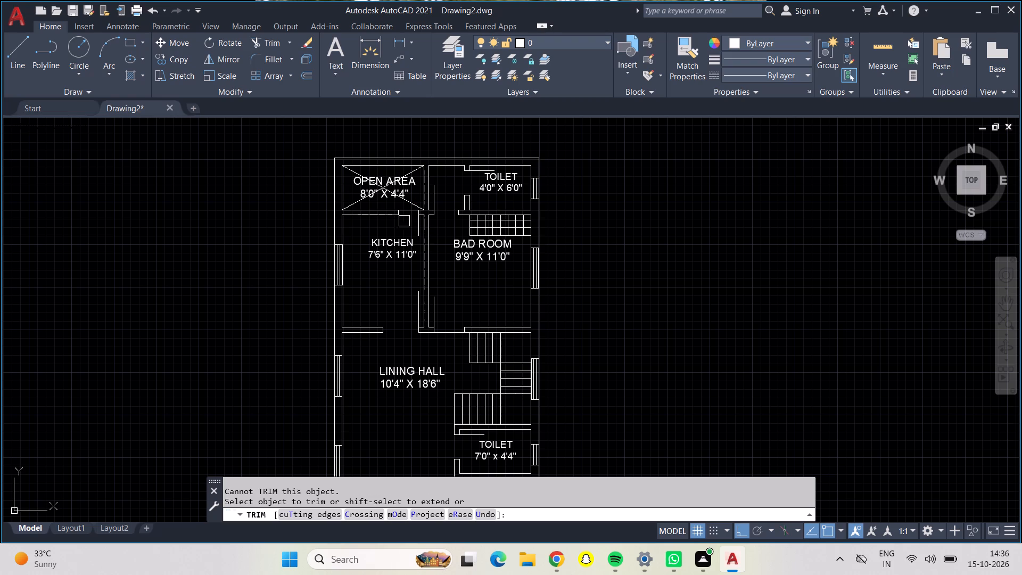
pyautogui.click(407, 214)
pyautogui.scroll(-1, 439, 233)
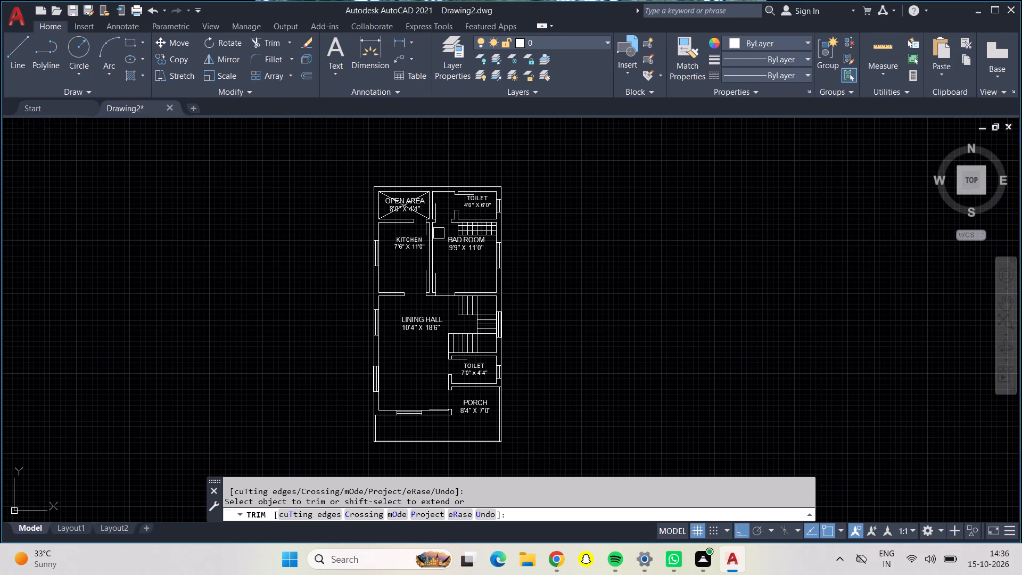
# Trim the leftover wall line across the opening between BAD ROOM and LINING HALL, and finish trimming.
pyautogui.moveTo(441, 234); pyautogui.dragTo(440, 205, button='middle')
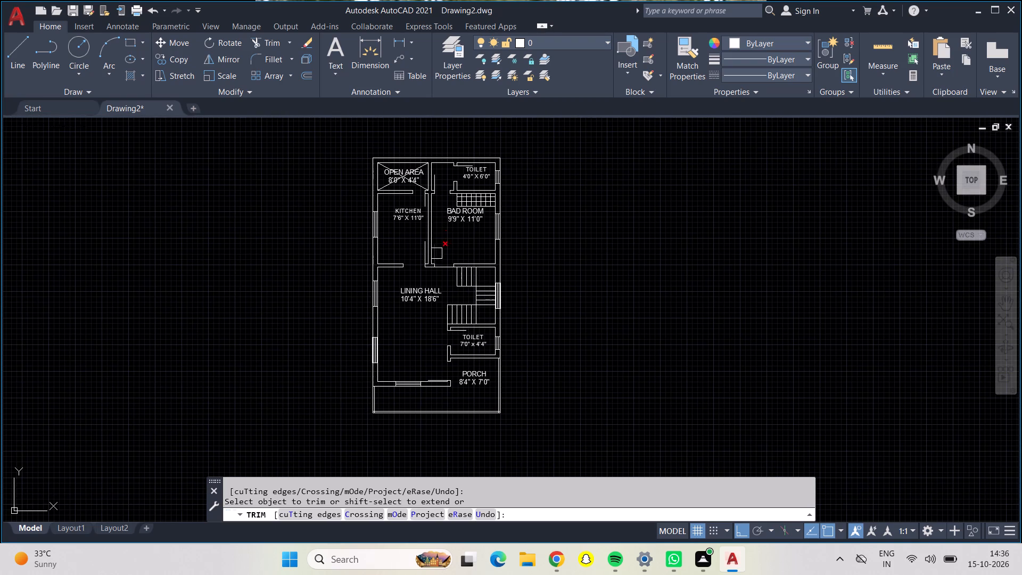
pyautogui.scroll(3, 444, 272)
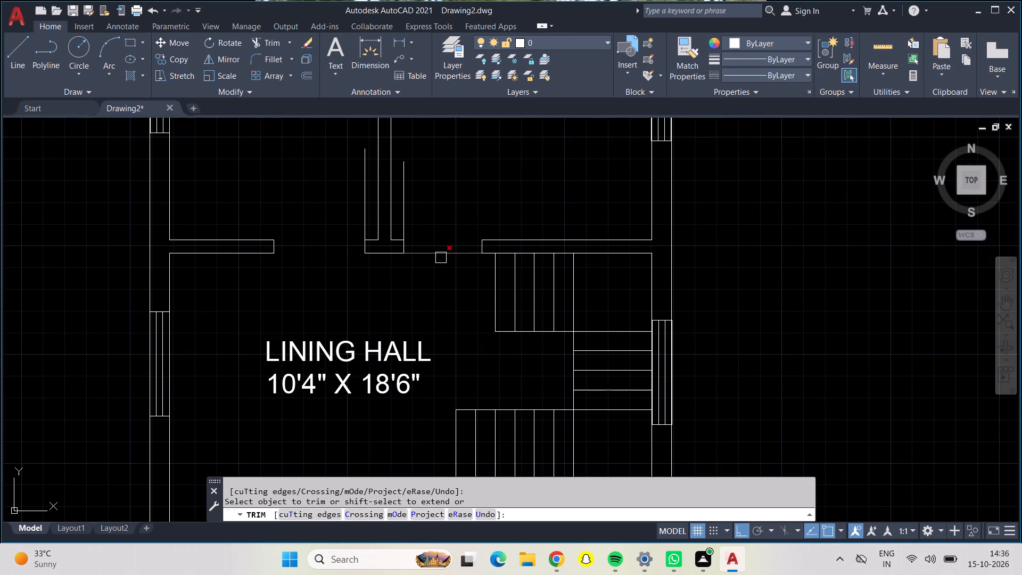
pyautogui.click(441, 251)
pyautogui.click(441, 252)
pyautogui.doubleClick(456, 254)
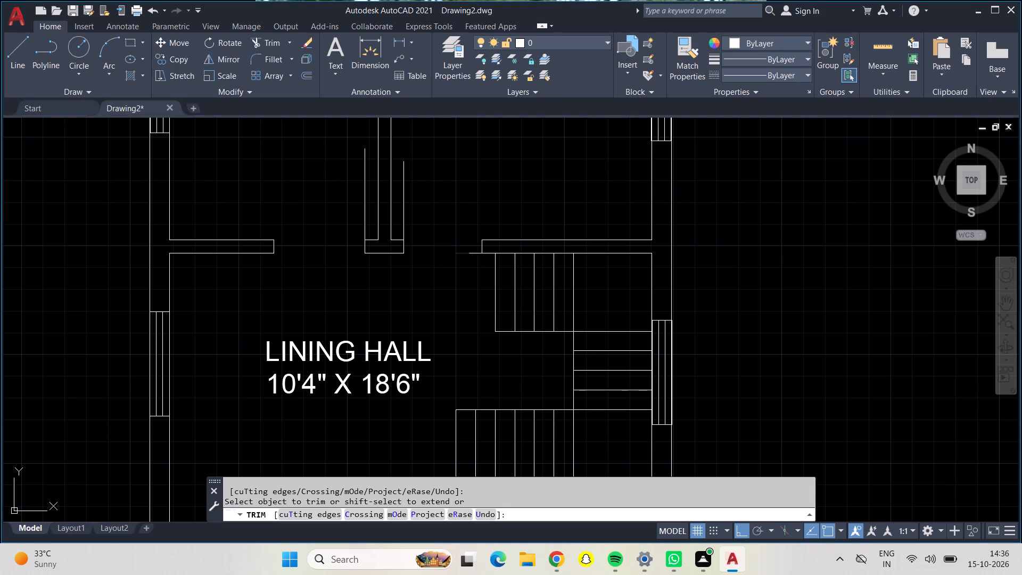
pyautogui.click(465, 254)
pyautogui.scroll(-1, 466, 256)
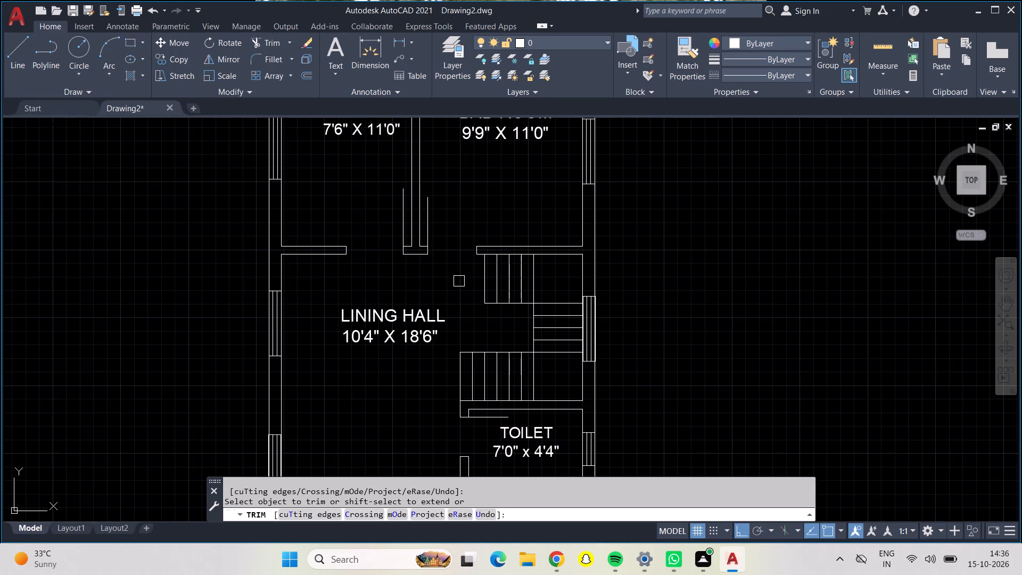
pyautogui.scroll(-1, 459, 281)
pyautogui.moveTo(459, 281); pyautogui.dragTo(448, 263, button='middle')
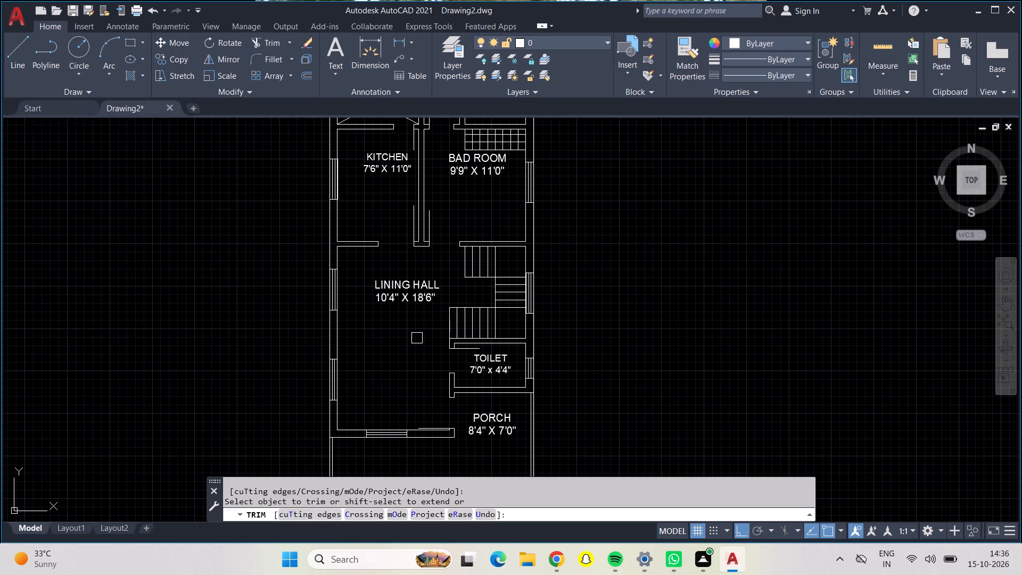
pyautogui.moveTo(411, 336); pyautogui.dragTo(463, 358, button='middle')
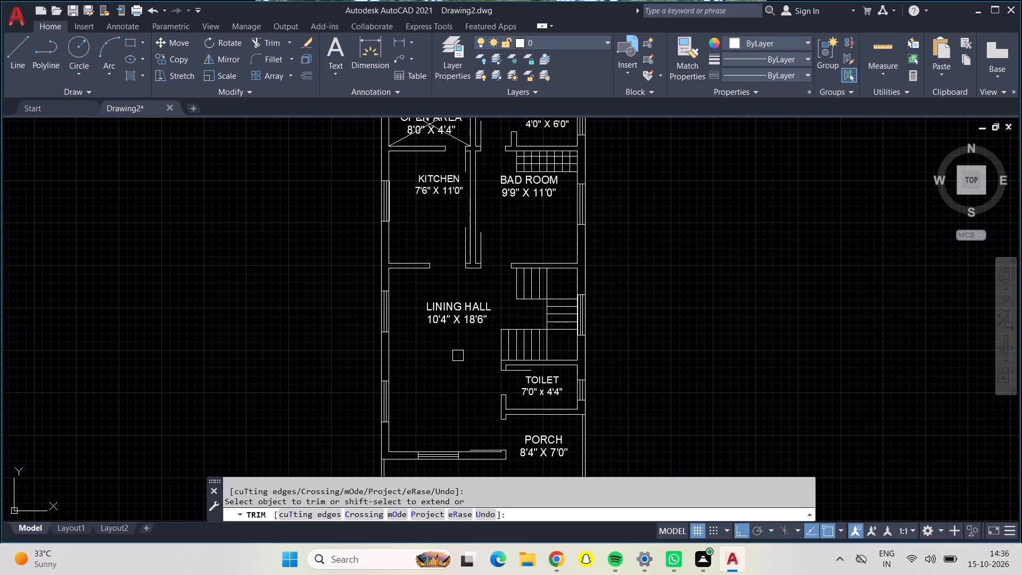
pyautogui.scroll(-1, 458, 355)
pyautogui.moveTo(458, 355); pyautogui.dragTo(423, 339, button='middle')
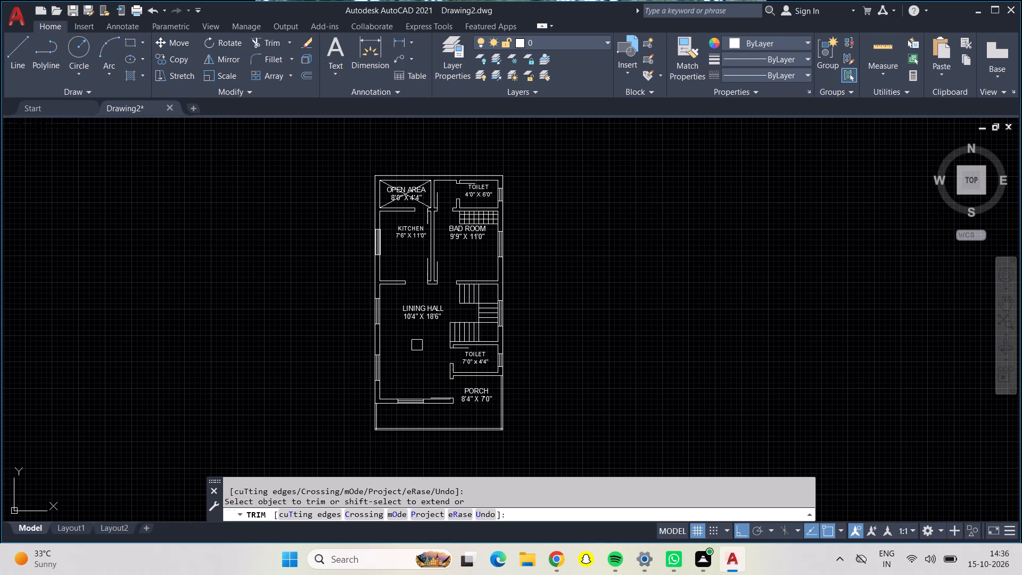
pyautogui.press('Escape')
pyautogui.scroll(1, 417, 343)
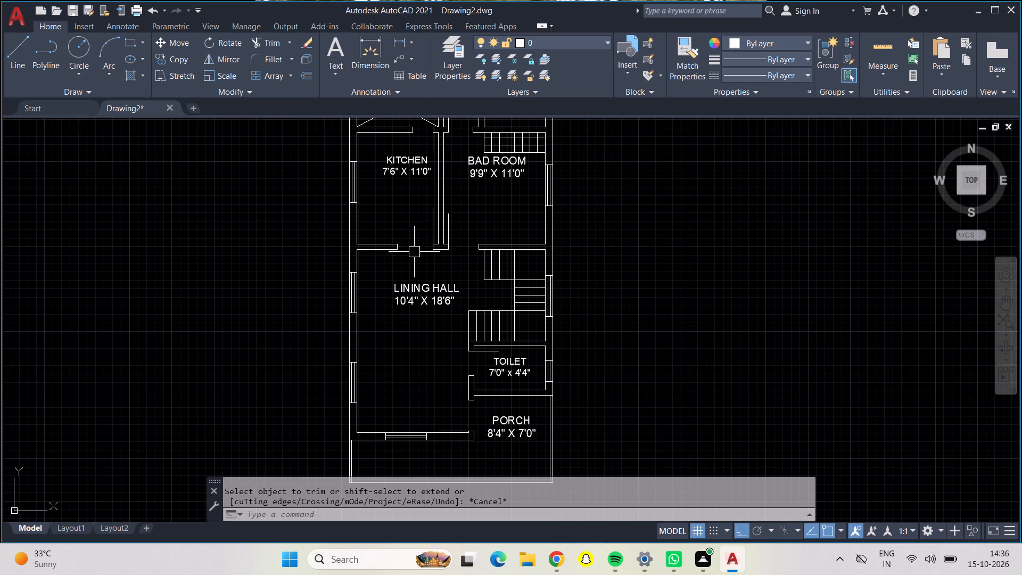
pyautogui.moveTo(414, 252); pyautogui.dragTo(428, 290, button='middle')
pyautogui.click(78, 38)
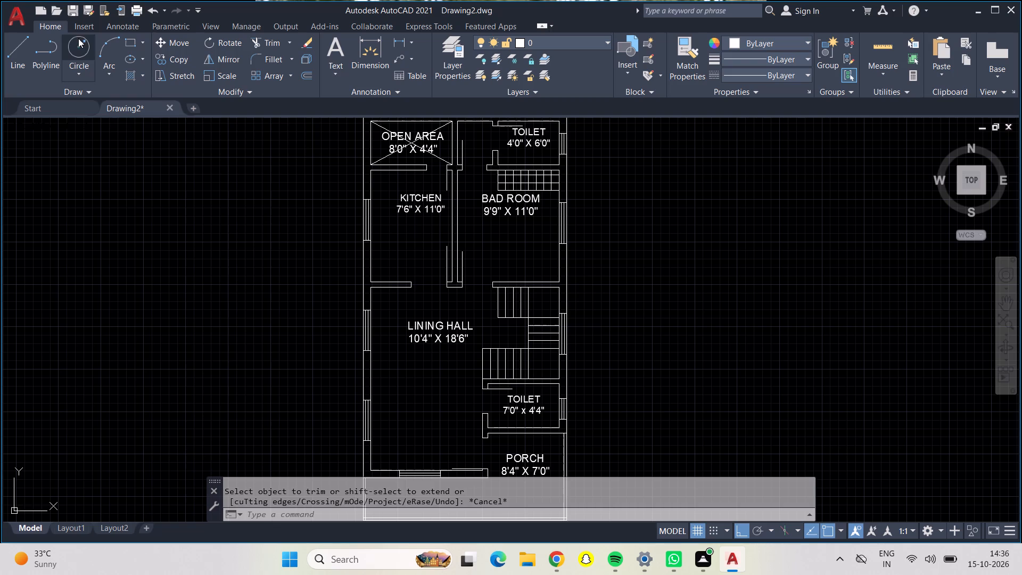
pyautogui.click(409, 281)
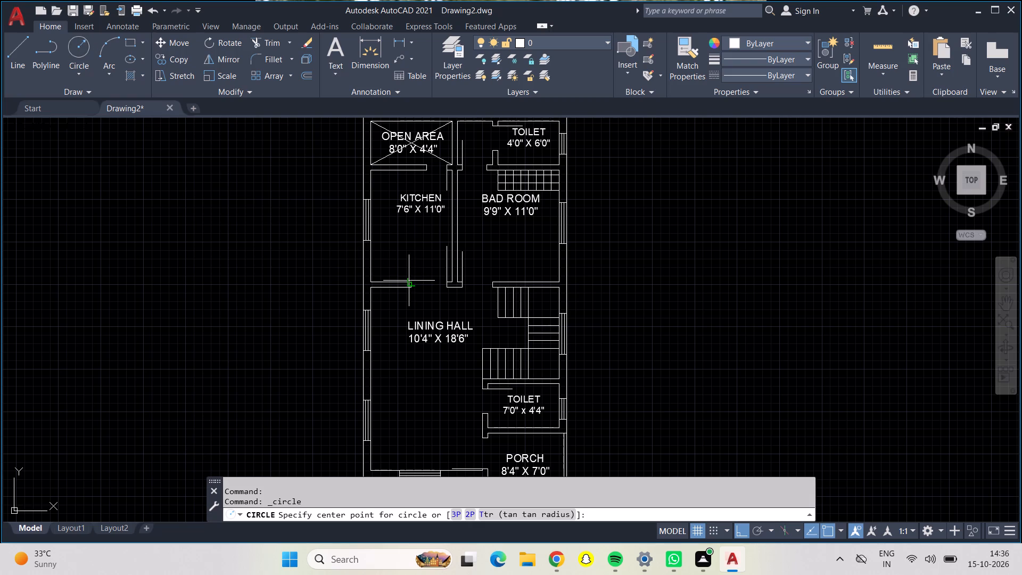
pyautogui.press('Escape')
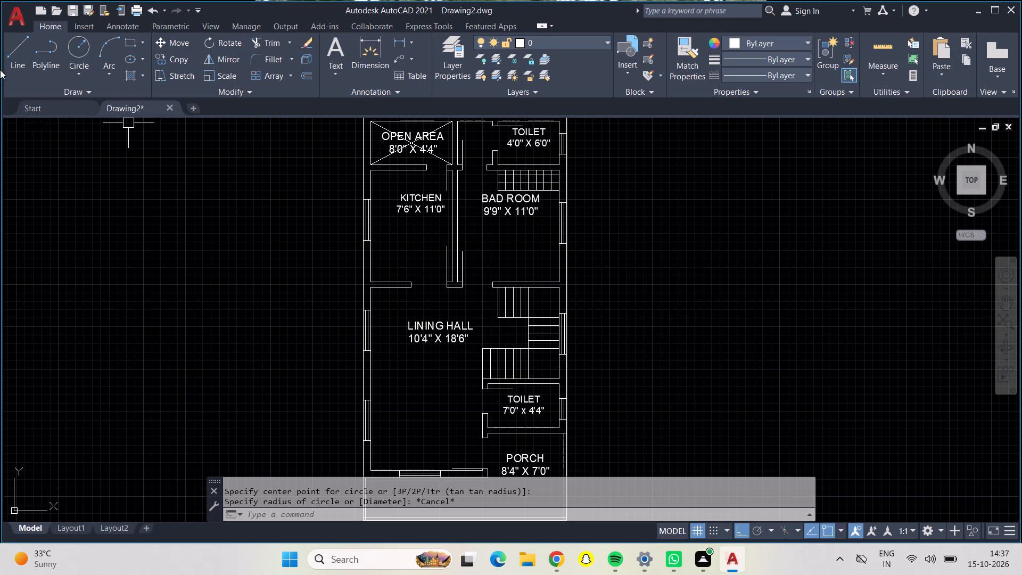
# Draw a door-swing circle of 3'6" radius centred at the hinge of the door between KITCHEN and LINING HALL.
pyautogui.click(75, 39)
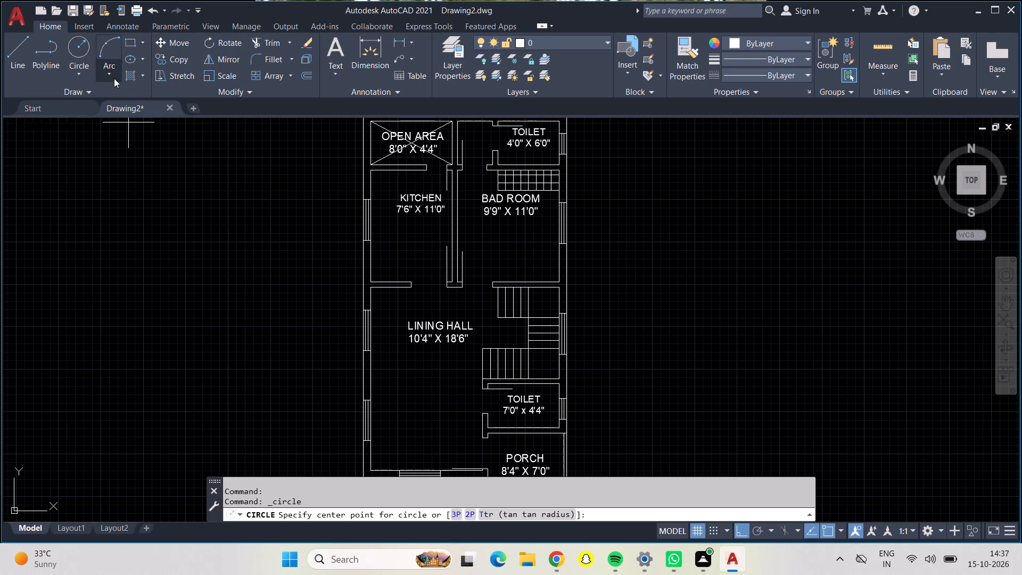
pyautogui.click(448, 280)
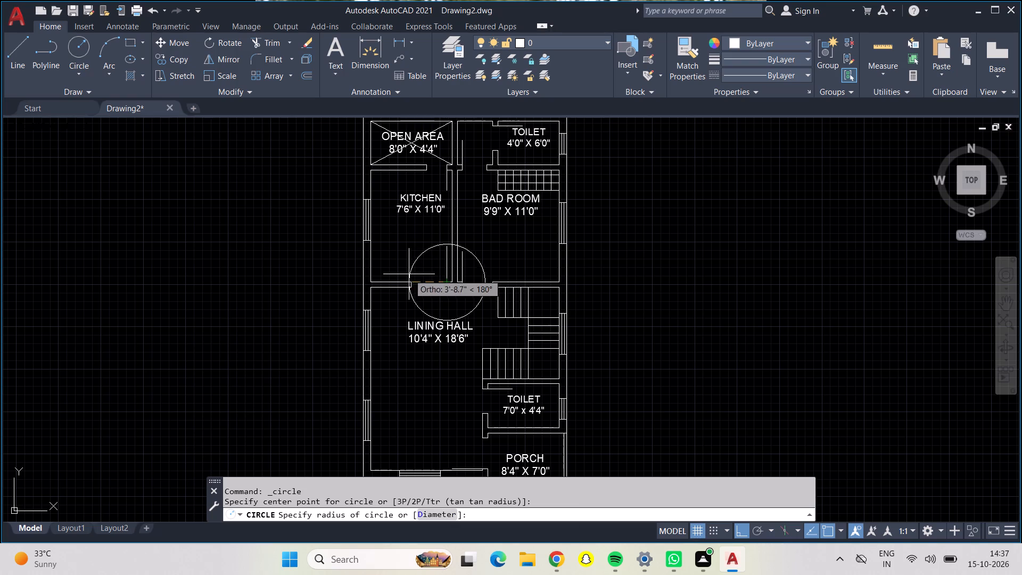
pyautogui.click(415, 280)
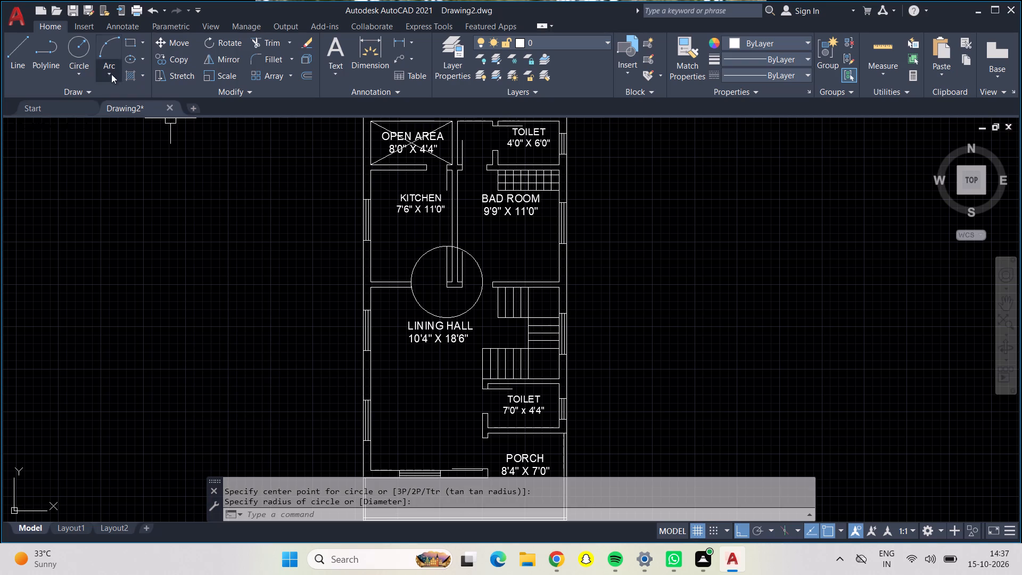
# Draw a door-swing circle of 3'0" radius centred at the hinge of the door between BAD ROOM and LINING HALL.
pyautogui.click(87, 54)
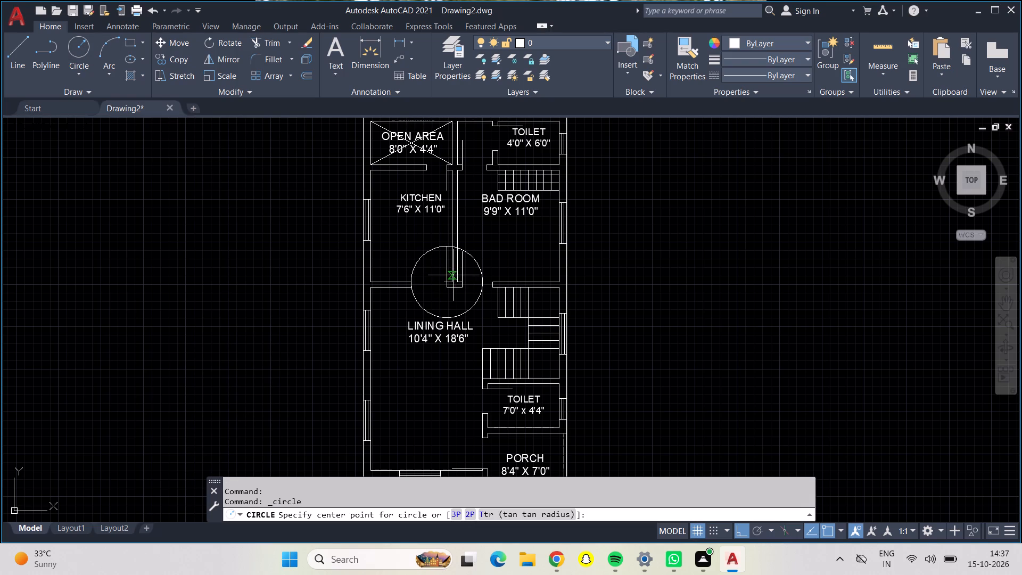
pyautogui.click(463, 281)
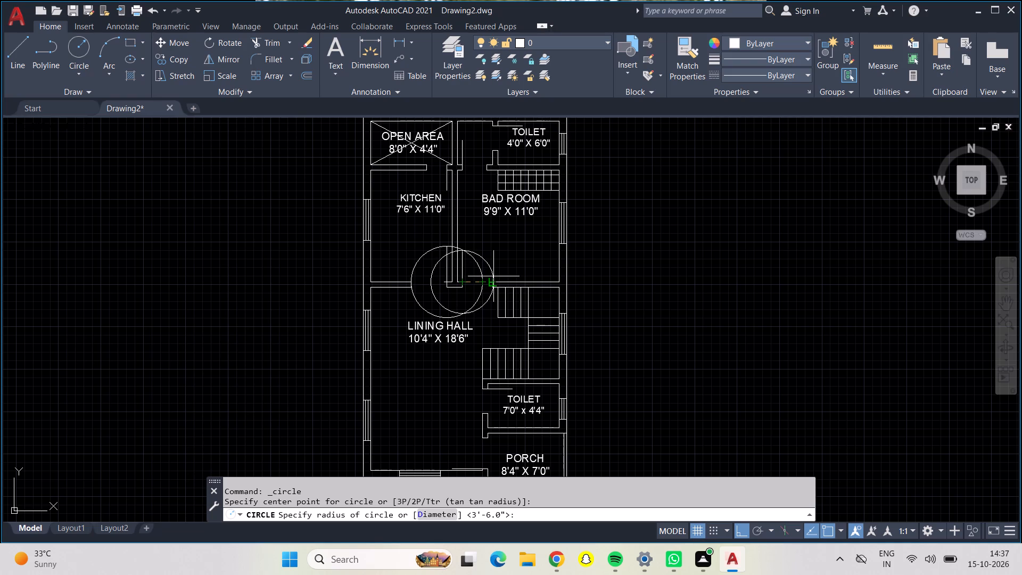
pyautogui.scroll(2, 493, 276)
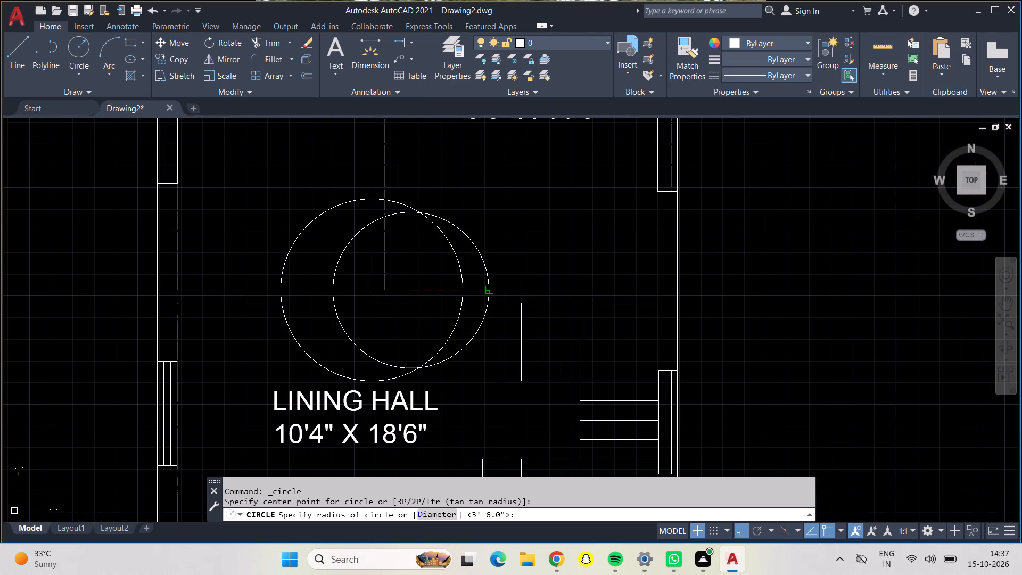
pyautogui.click(486, 288)
# Draw a door-swing circle centred at the hinge of the door between KITCHEN and OPEN AREA, reaching the opposite jamb.
pyautogui.moveTo(479, 198); pyautogui.dragTo(474, 335, button='middle')
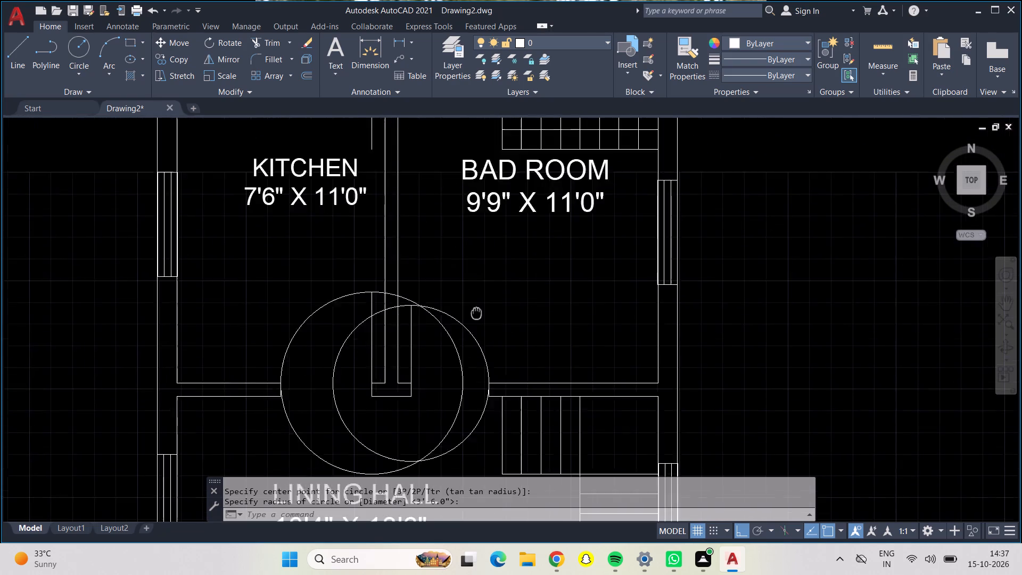
pyautogui.moveTo(474, 335); pyautogui.dragTo(475, 493, button='middle')
pyautogui.click(75, 52)
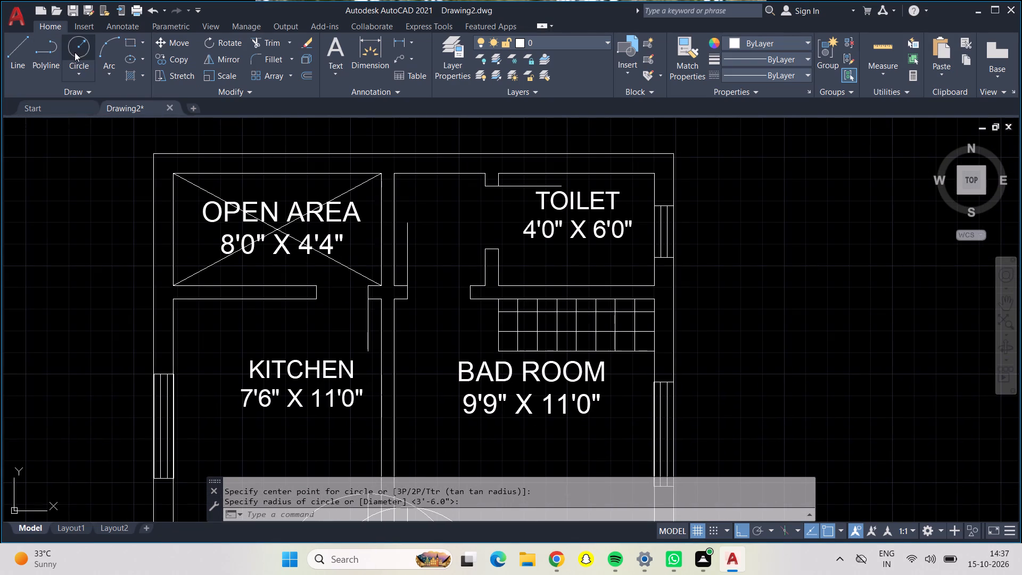
pyautogui.moveTo(367, 298); pyautogui.dragTo(357, 295)
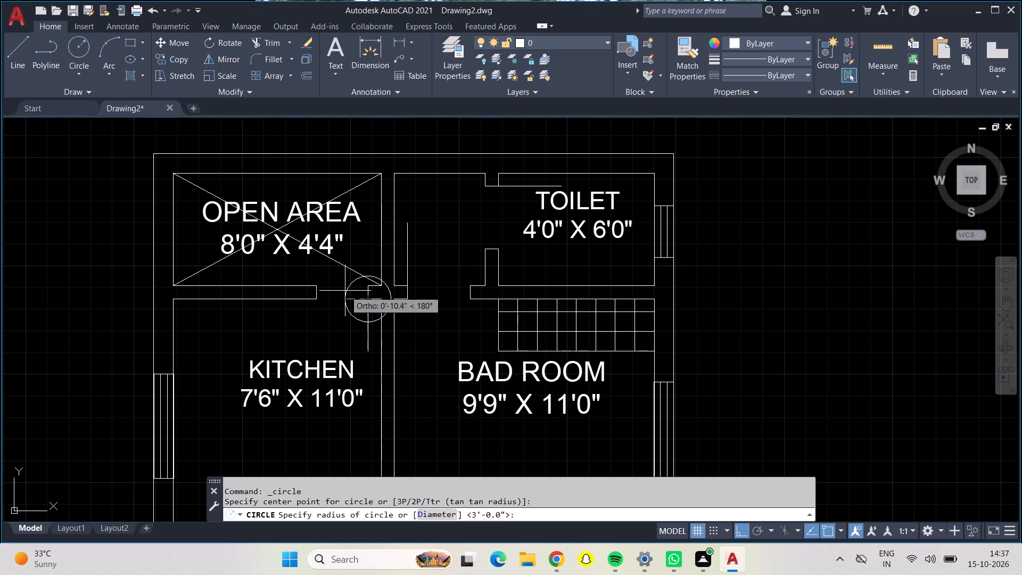
pyautogui.click(317, 301)
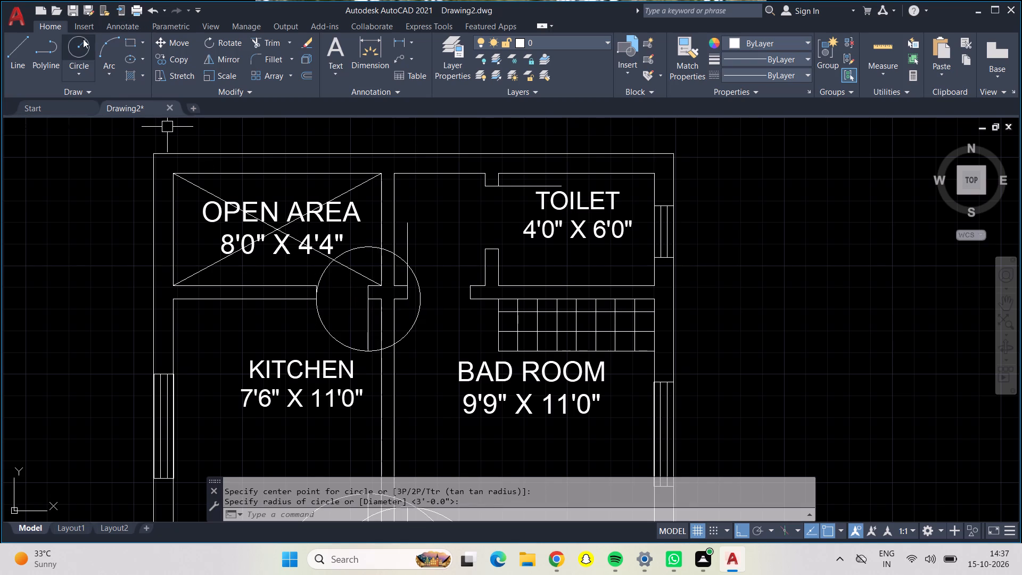
# Draw a door-swing circle of about 2'5" radius centred at the hinge of the BAD ROOM door leading towards the upper TOILET.
pyautogui.click(81, 41)
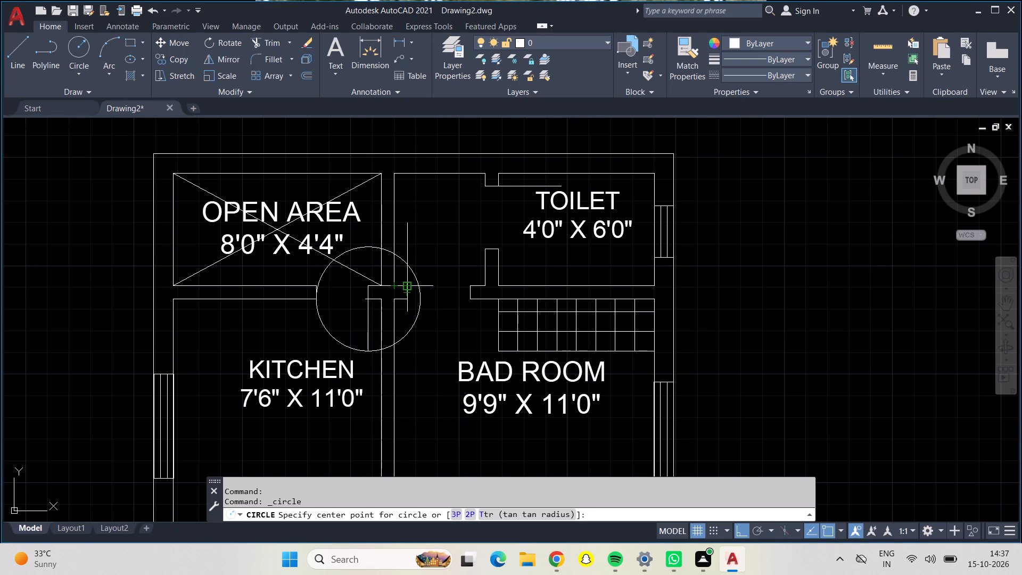
pyautogui.click(407, 283)
pyautogui.click(469, 287)
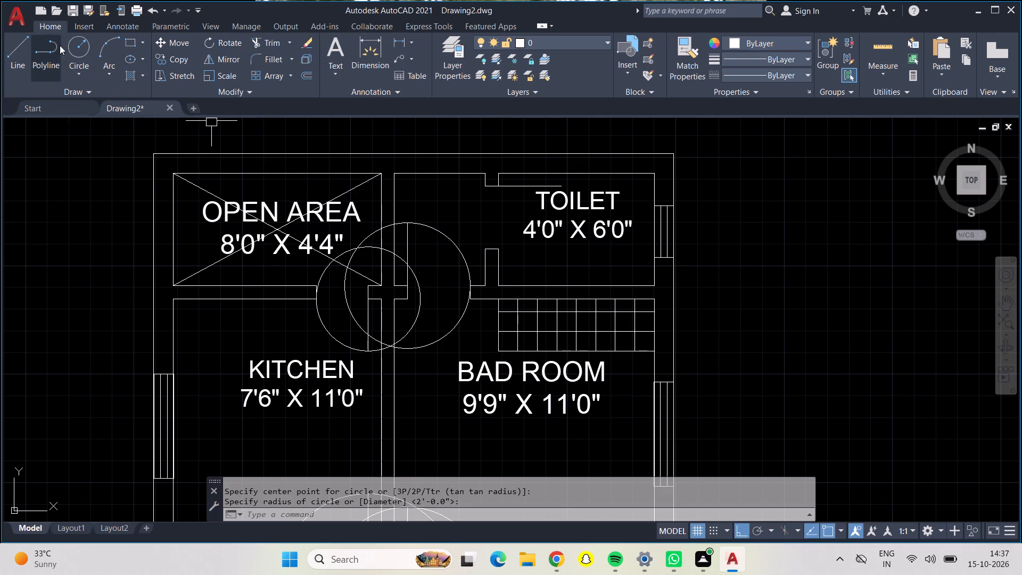
# Draw a door-swing circle of about 2'5" radius centred at the hinge of the 7'0" x 4'4" TOILET door, reaching the opposite jamb.
pyautogui.click(82, 58)
pyautogui.scroll(-1, 115, 205)
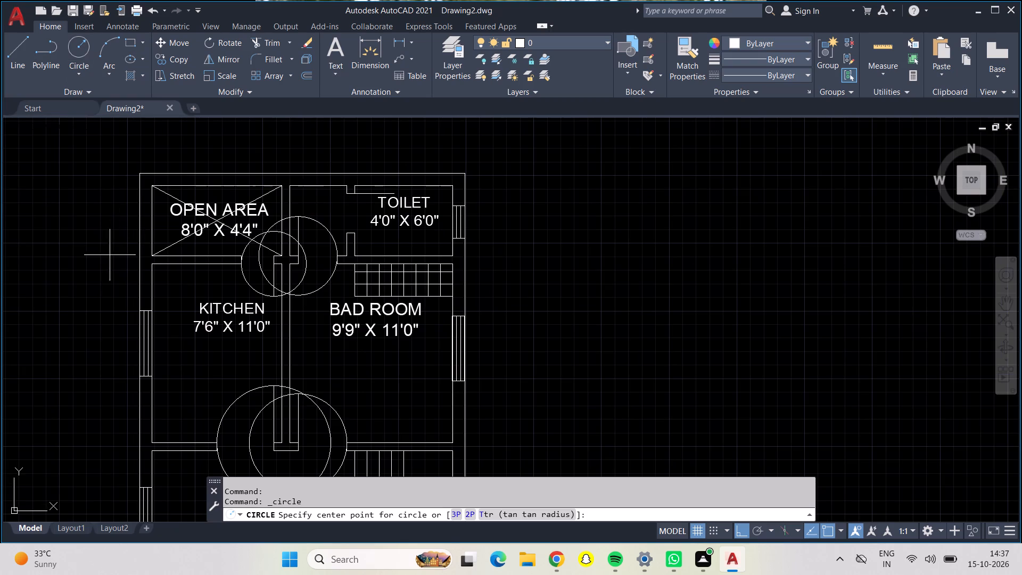
pyautogui.moveTo(192, 371); pyautogui.dragTo(201, 137, button='middle')
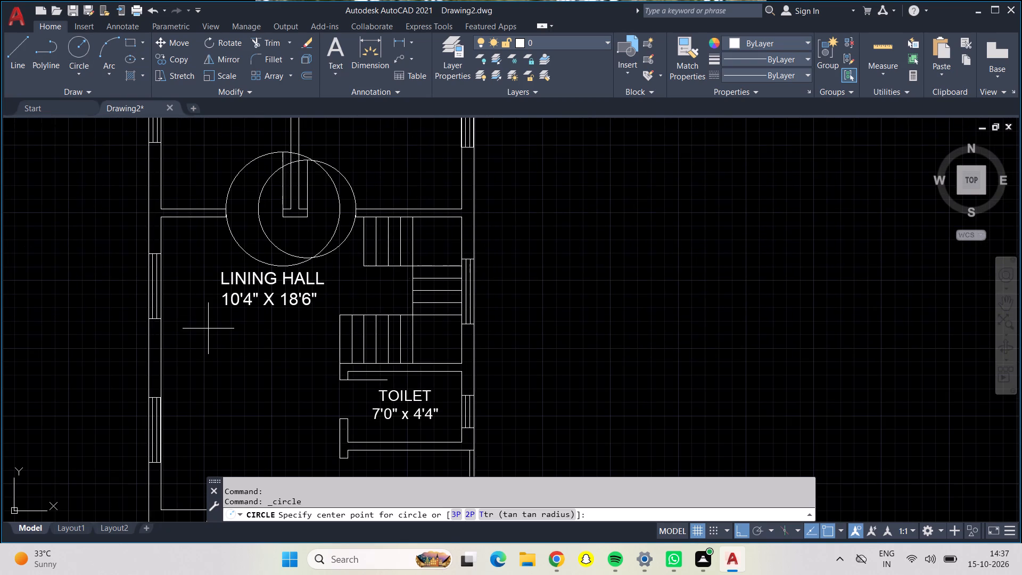
pyautogui.moveTo(208, 328); pyautogui.dragTo(168, 201, button='middle')
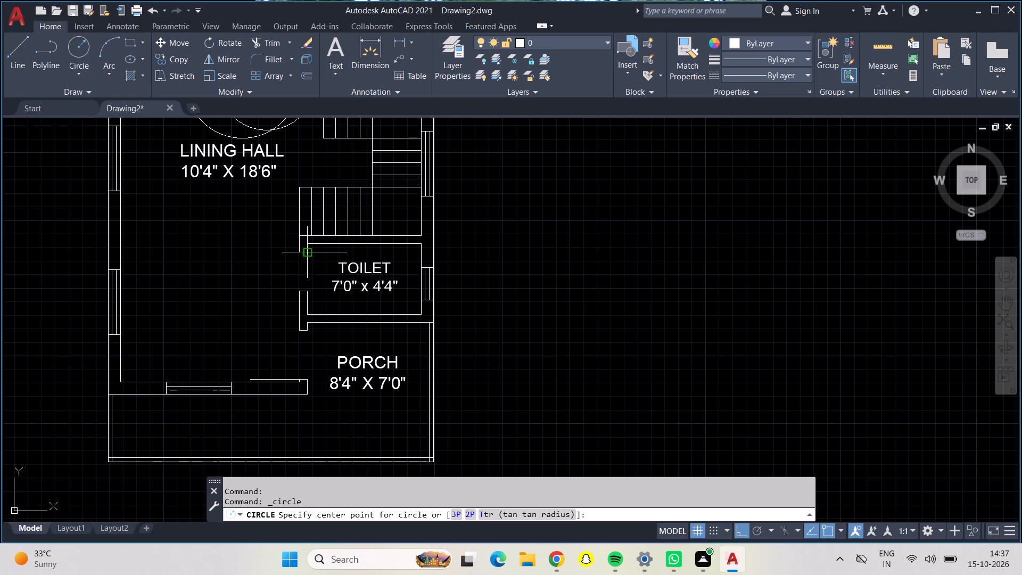
pyautogui.click(311, 254)
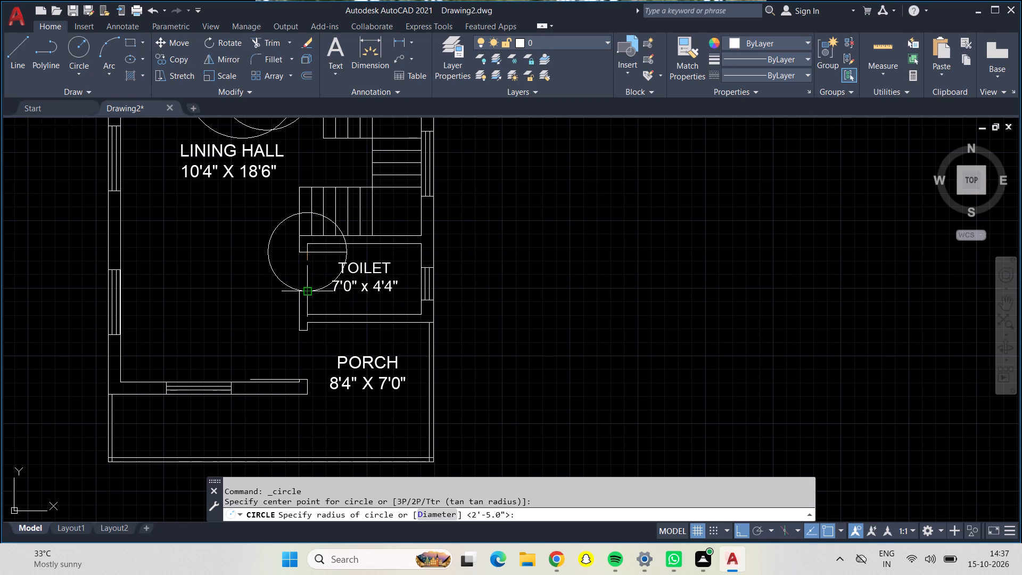
pyautogui.click(307, 289)
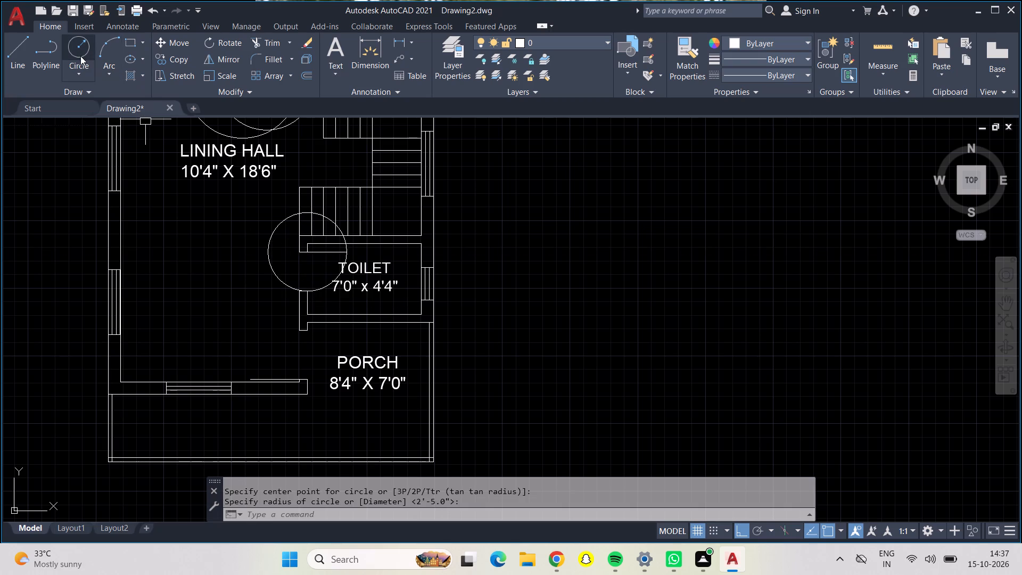
# Draw a door-swing circle centred at the hinge of the entrance door between LINING HALL and PORCH, reaching the opposite jamb.
pyautogui.click(80, 56)
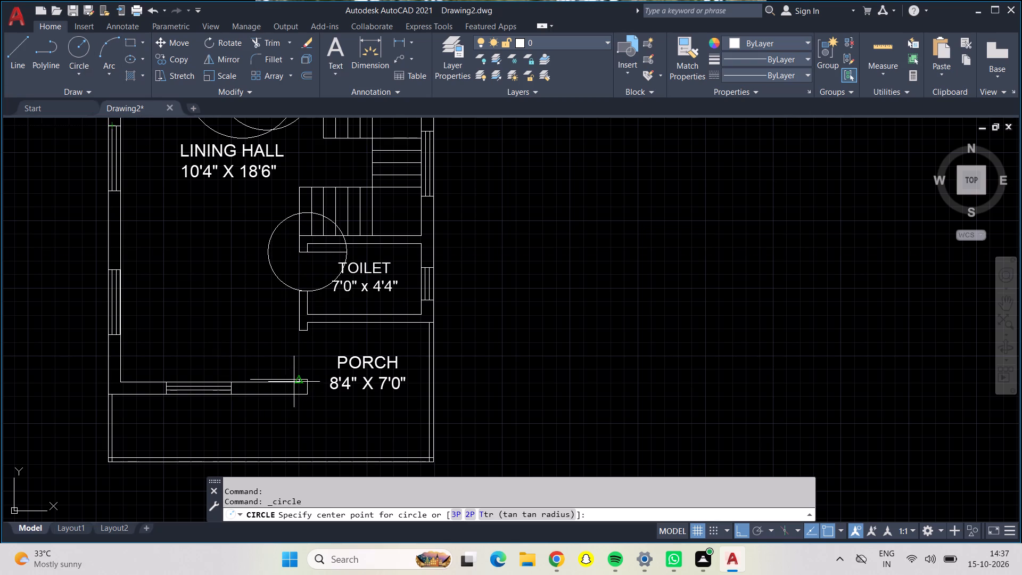
pyautogui.scroll(4, 298, 379)
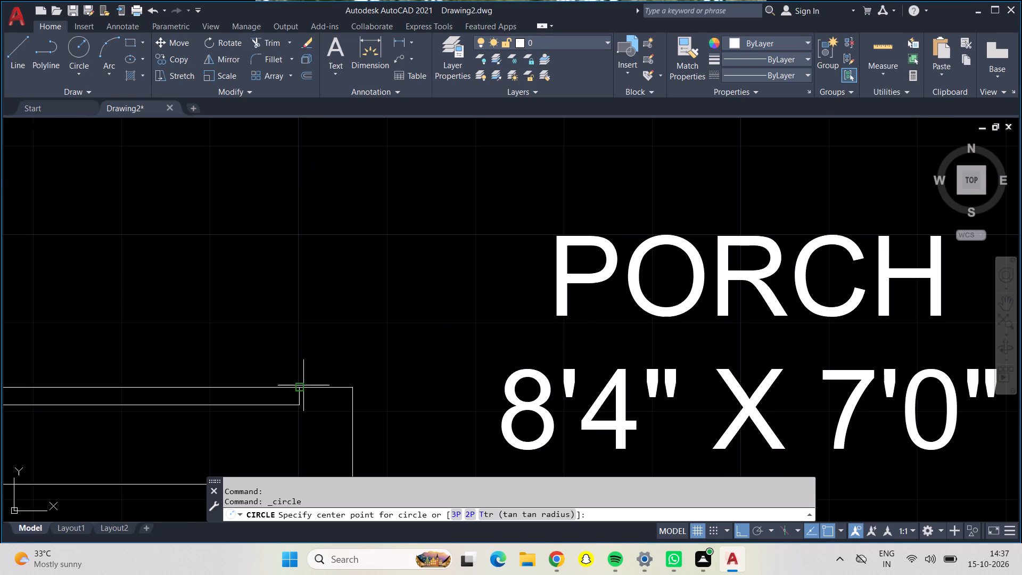
pyautogui.click(302, 391)
pyautogui.moveTo(303, 274); pyautogui.dragTo(306, 439, button='middle')
pyautogui.click(306, 236)
pyautogui.scroll(-2, 311, 253)
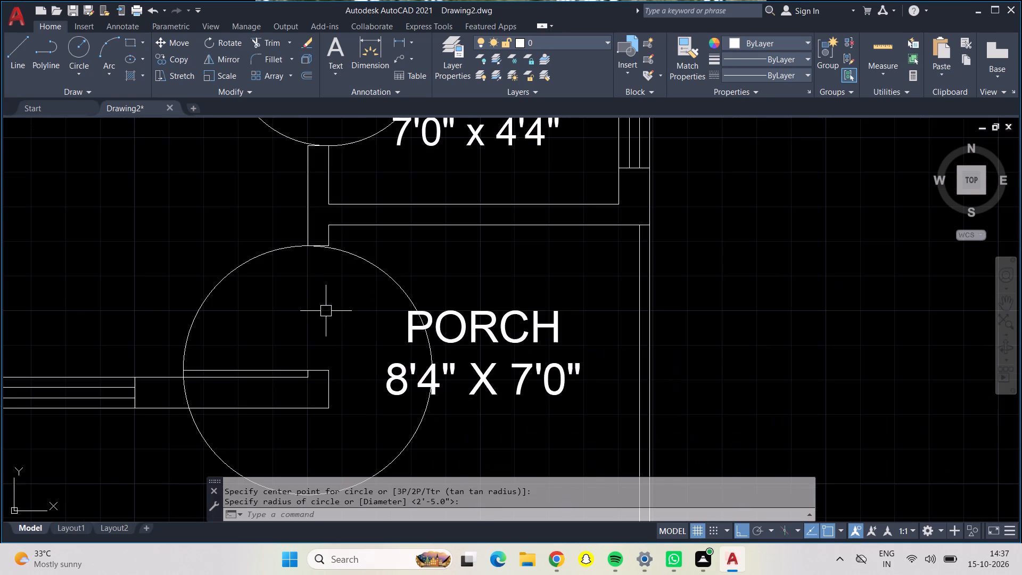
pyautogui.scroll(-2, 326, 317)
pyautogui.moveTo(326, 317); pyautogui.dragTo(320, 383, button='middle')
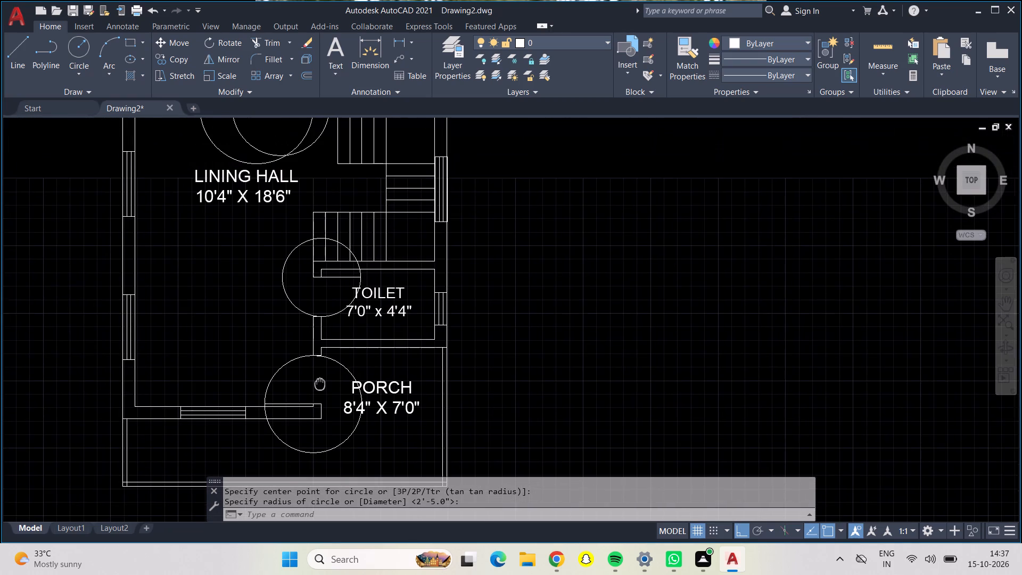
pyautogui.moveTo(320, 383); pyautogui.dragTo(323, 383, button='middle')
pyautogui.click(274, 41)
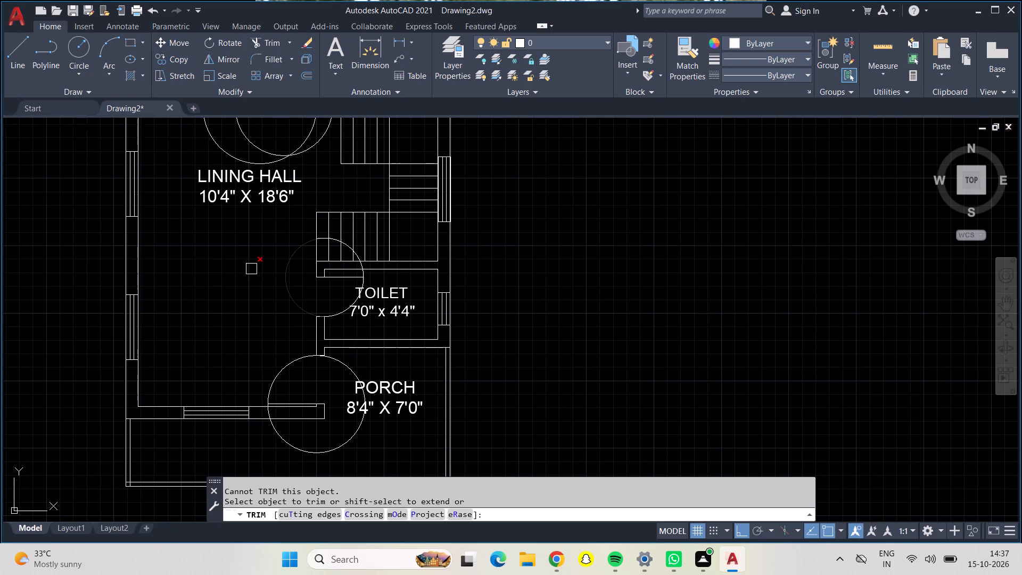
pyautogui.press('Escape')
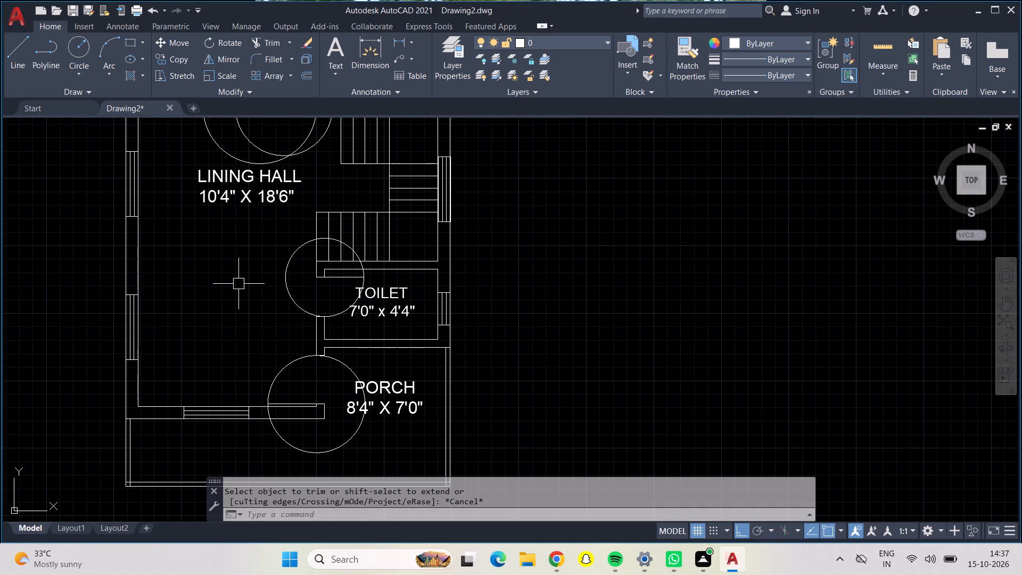
# Offset the leaf and hinge-jamb lines of the PORCH entrance door and the lower TOILET door by 2" into their openings.
pyautogui.press('o')
pyautogui.press('Return')
pyautogui.press('2')
pyautogui.hotkey('shift', '"')
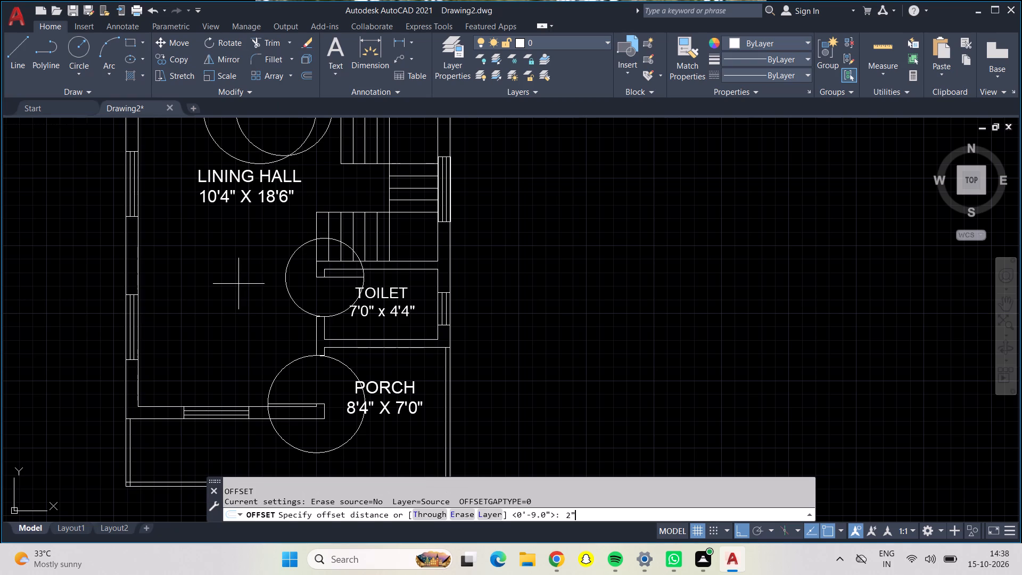
pyautogui.press('Return')
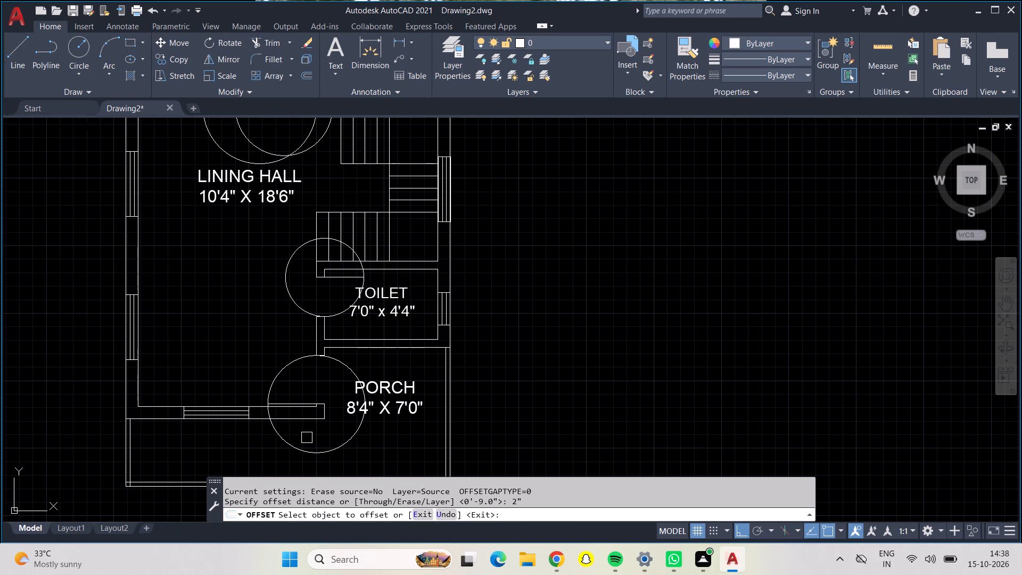
pyautogui.click(300, 402)
pyautogui.click(299, 388)
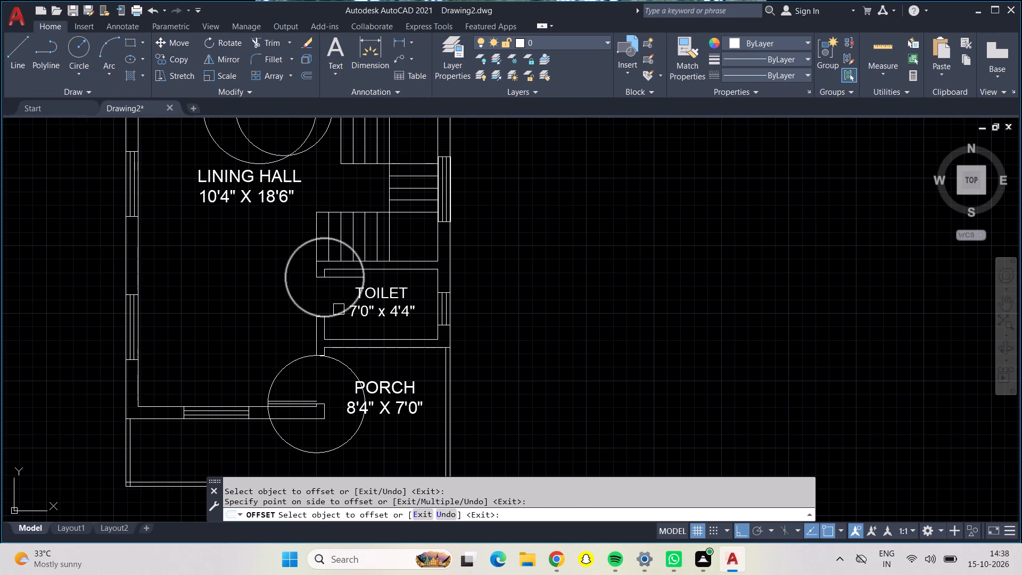
pyautogui.click(337, 278)
pyautogui.click(337, 292)
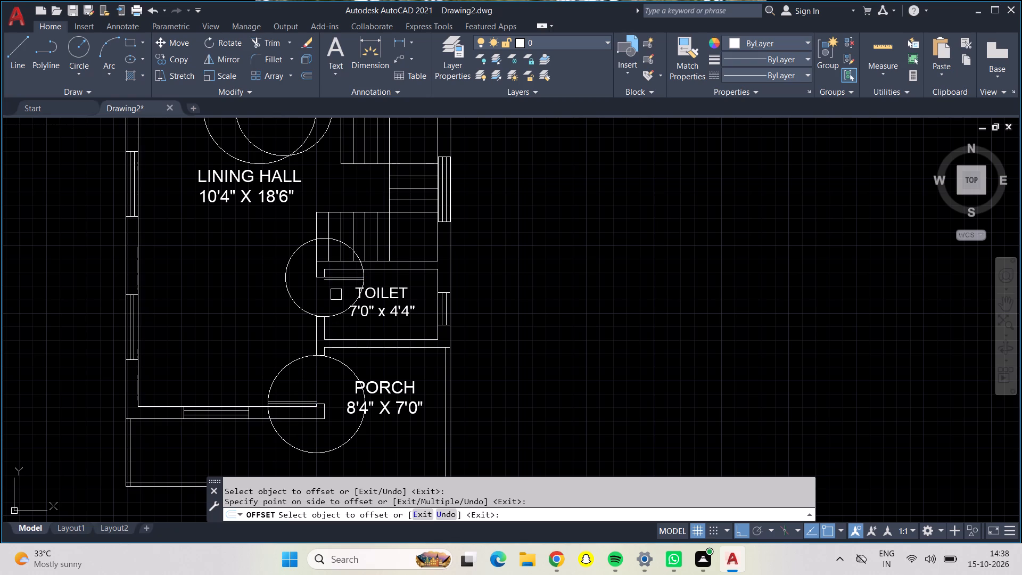
pyautogui.click(324, 402)
pyautogui.click(325, 390)
pyautogui.click(315, 277)
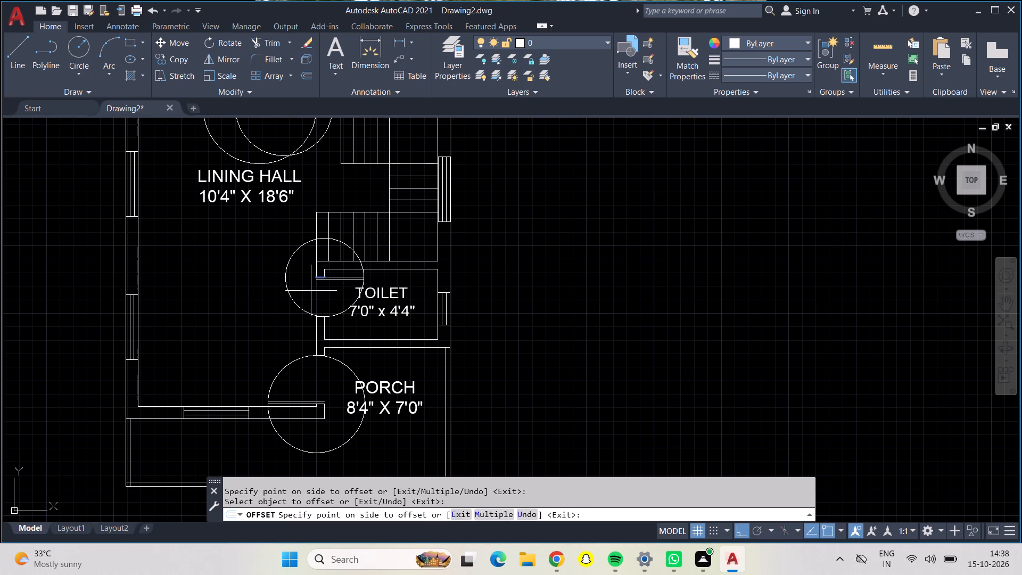
pyautogui.click(311, 291)
# Offset the leaf and hinge-jamb lines of the KITCHEN and BAD ROOM doors to LINING HALL by 2" towards their openings.
pyautogui.moveTo(246, 235); pyautogui.dragTo(254, 483, button='middle')
pyautogui.click(267, 332)
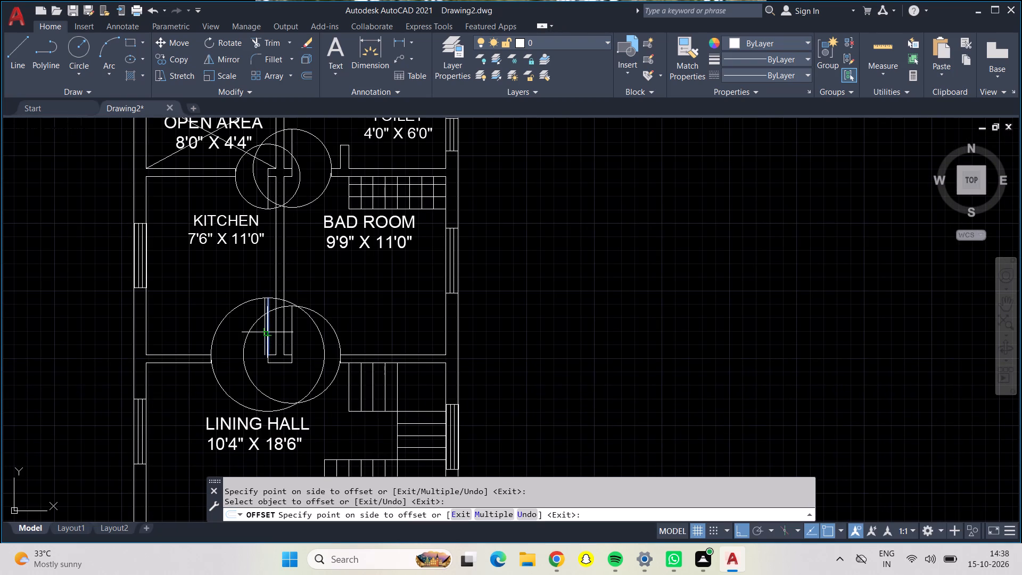
pyautogui.click(237, 322)
pyautogui.click(265, 363)
pyautogui.click(244, 361)
pyautogui.click(292, 363)
pyautogui.click(306, 367)
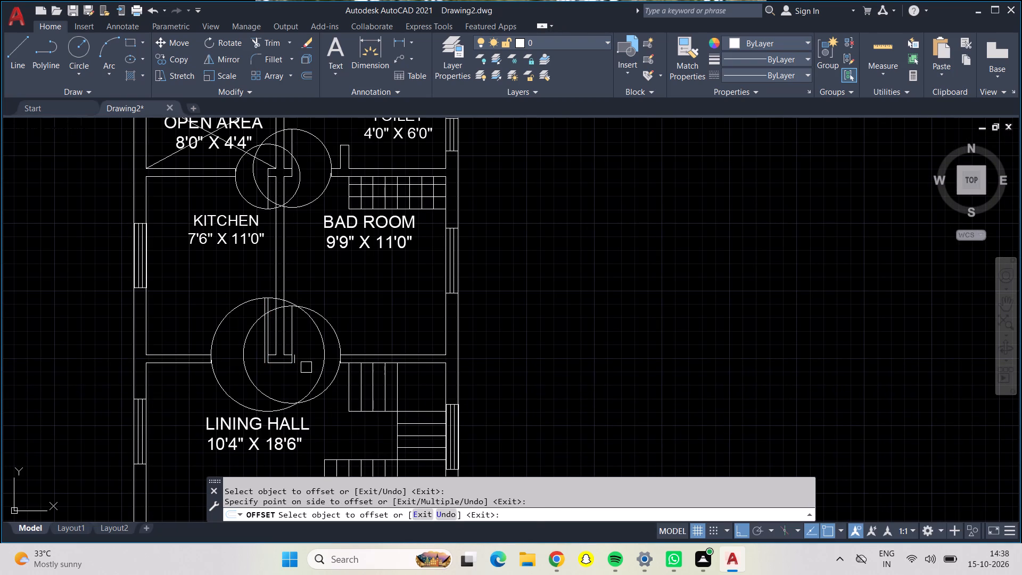
pyautogui.click(294, 336)
pyautogui.click(308, 342)
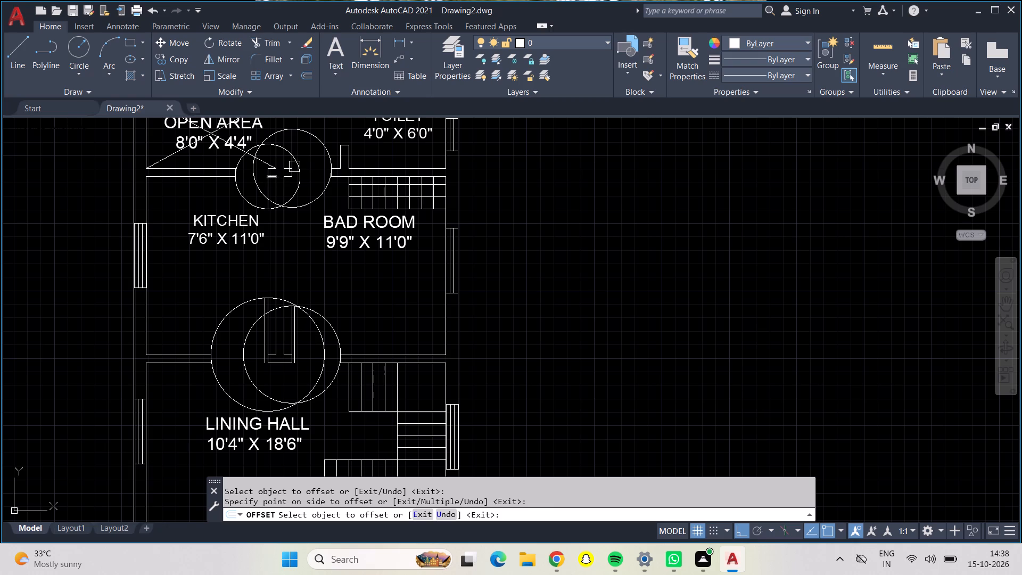
# Offset by 2" the leaf and hinge-jamb lines of the door by the upper TOILET and the KITCHEN to OPEN AREA door.
pyautogui.click(293, 144)
pyautogui.click(303, 149)
pyautogui.moveTo(292, 178); pyautogui.dragTo(303, 182)
pyautogui.click(319, 183)
pyautogui.click(266, 183)
pyautogui.click(245, 183)
pyautogui.moveTo(271, 170); pyautogui.dragTo(258, 169)
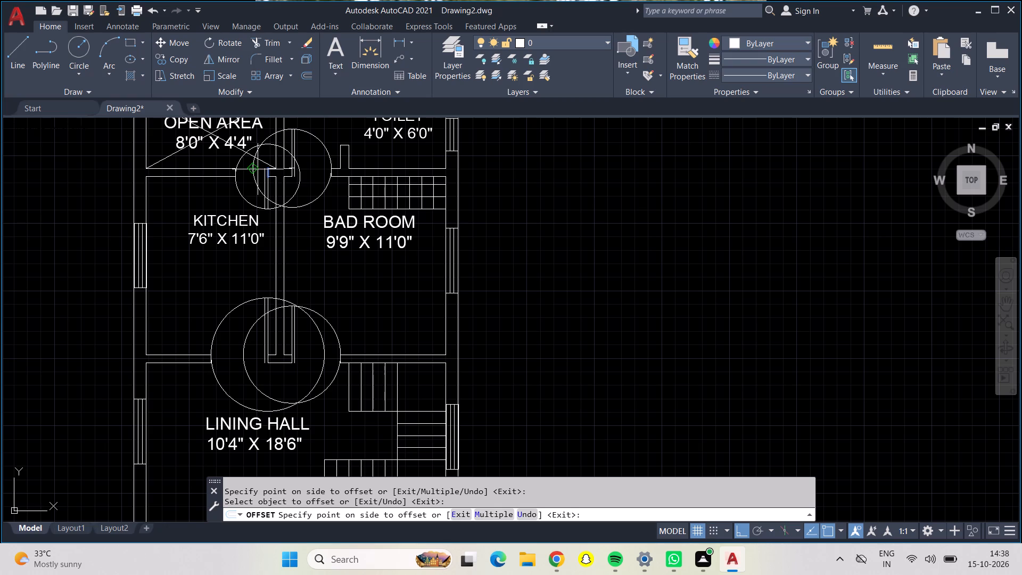
pyautogui.click(258, 169)
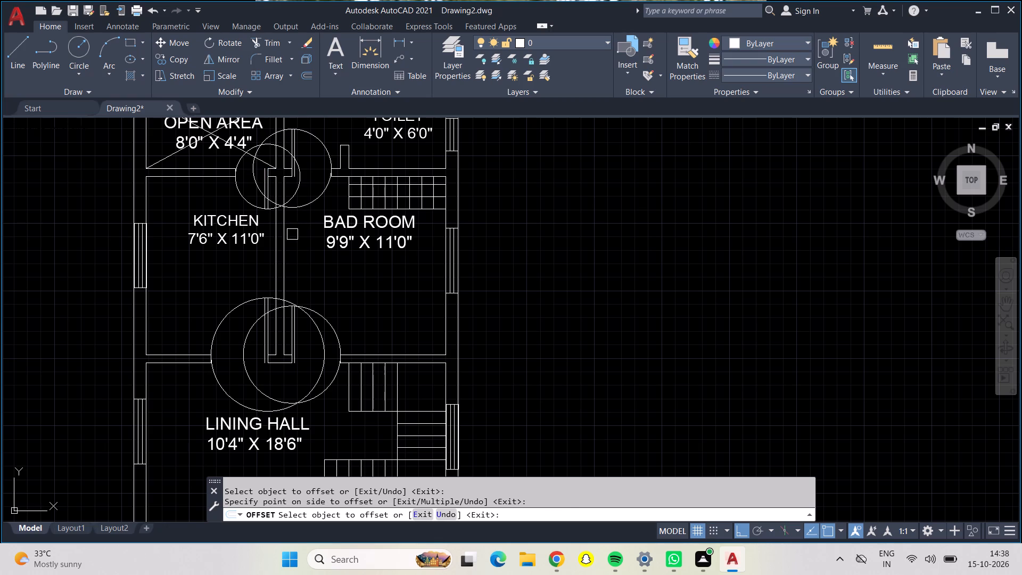
# Trim the swing circles of the KITCHEN to OPEN AREA door and the door by the upper TOILET to separate their quarter arcs.
pyautogui.click(268, 43)
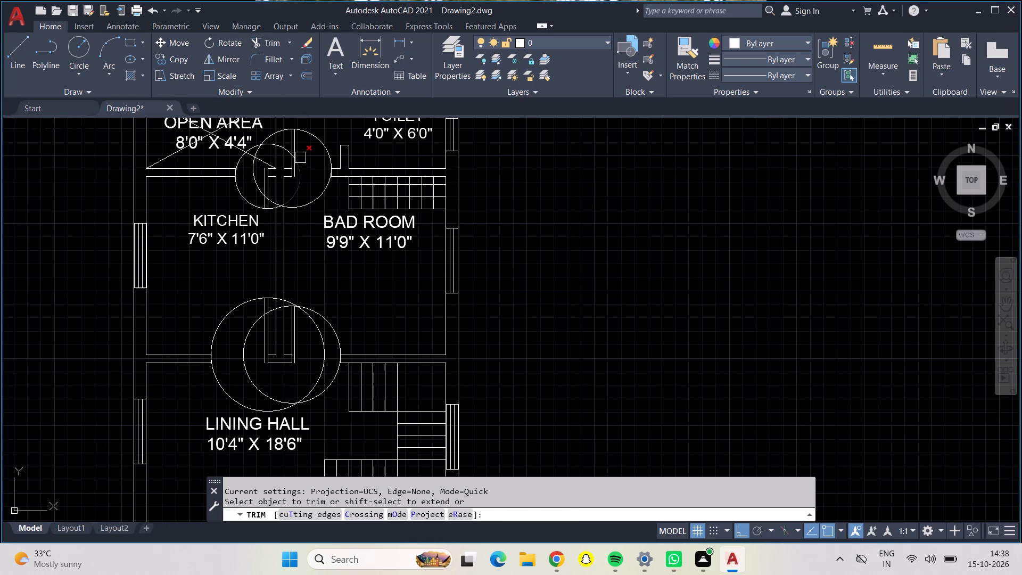
pyautogui.scroll(3, 274, 132)
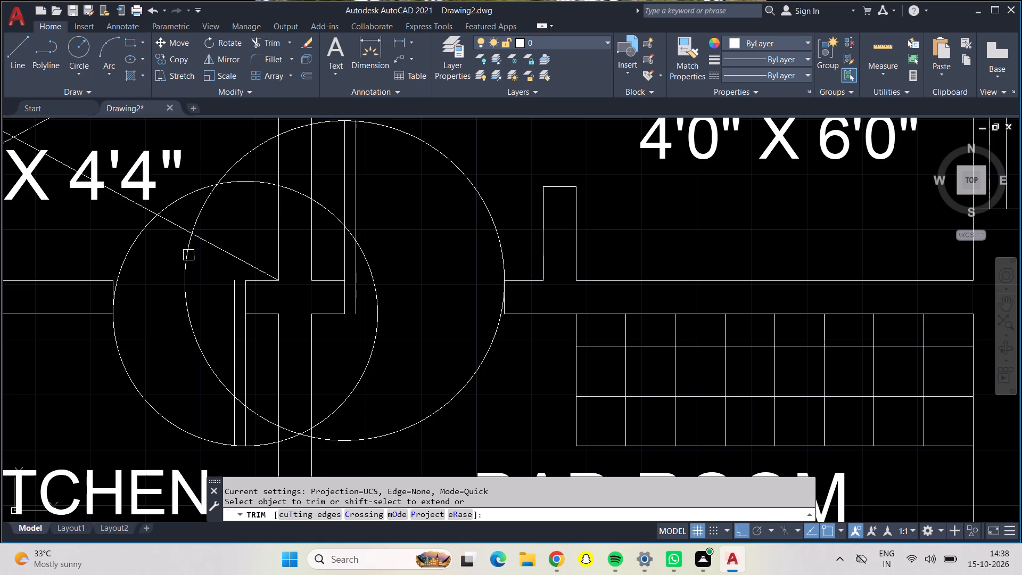
pyautogui.click(119, 285)
pyautogui.click(259, 442)
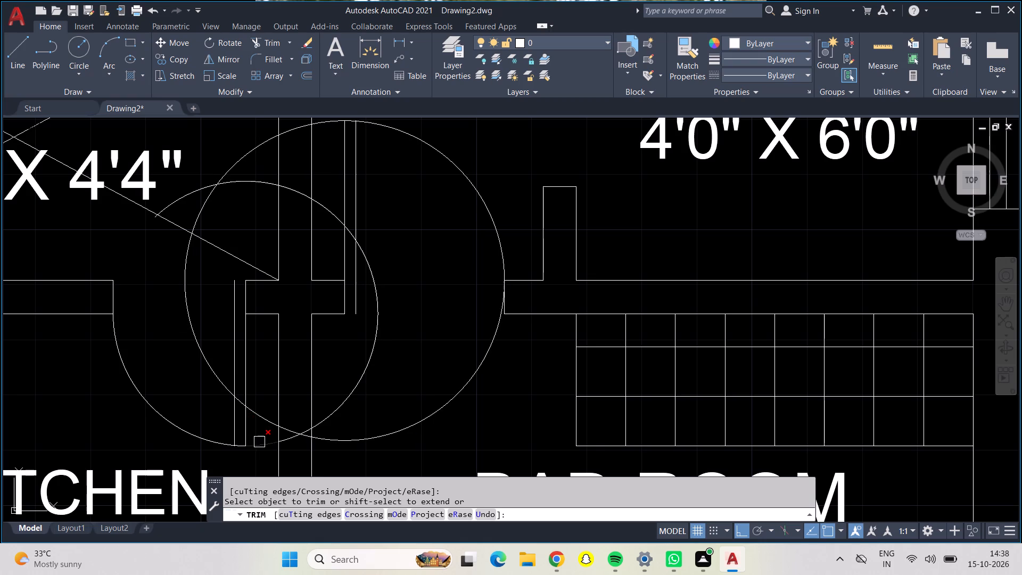
pyautogui.click(334, 119)
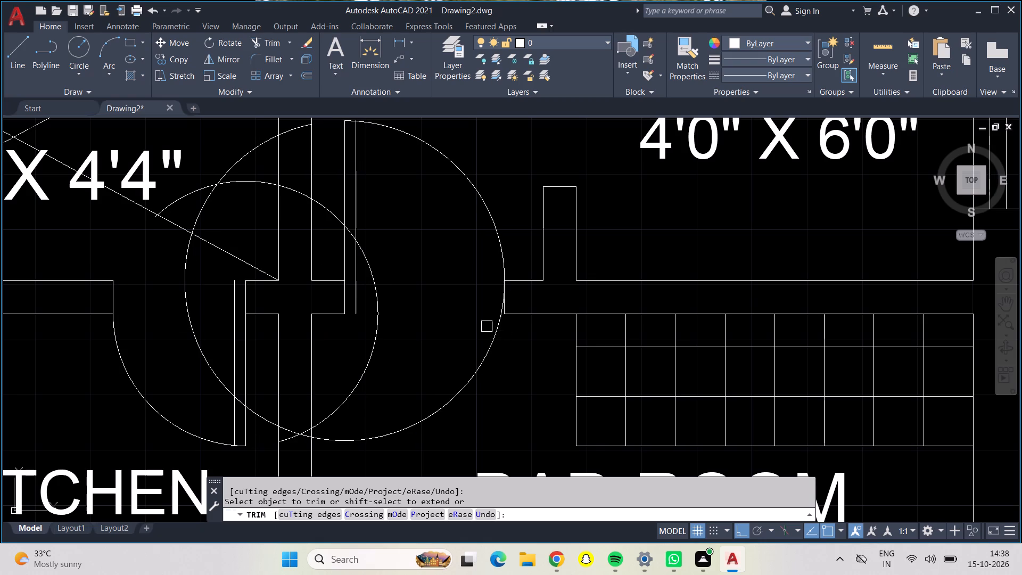
pyautogui.click(494, 329)
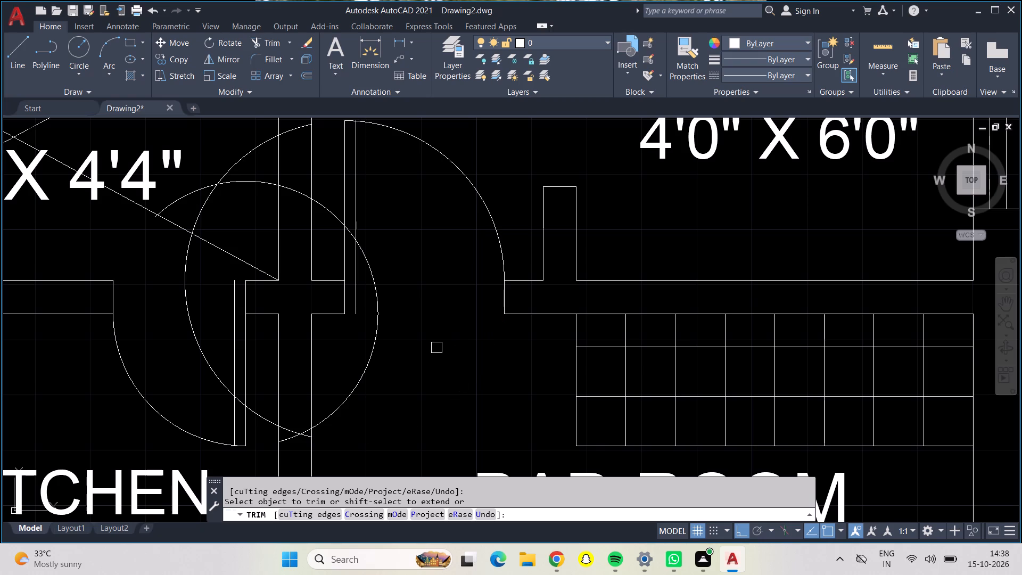
pyautogui.press('Escape')
# Delete the two leftover circle portions around the doors between OPEN AREA, KITCHEN and BAD ROOM.
pyautogui.click(242, 162)
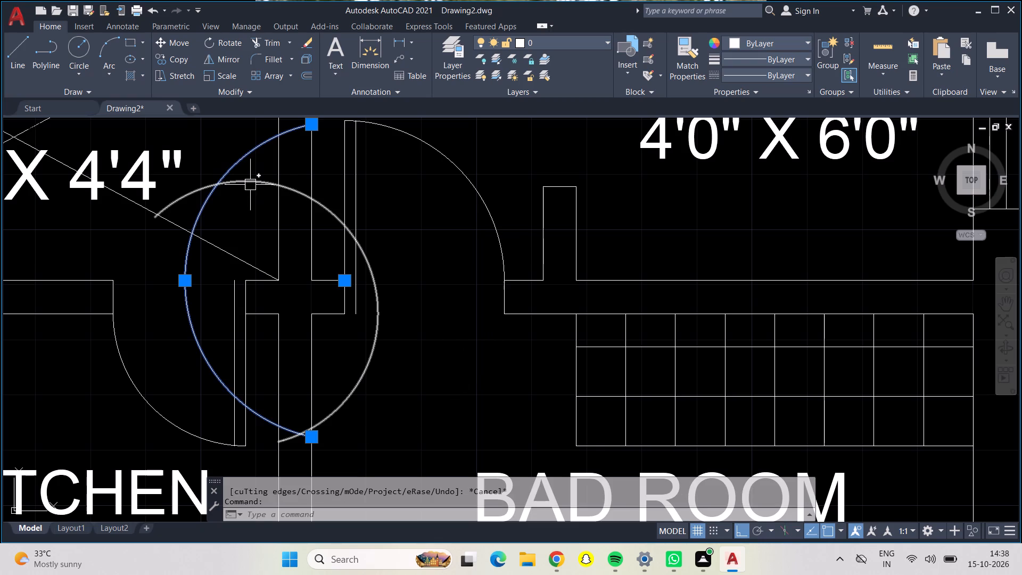
pyautogui.click(250, 182)
pyautogui.press('Delete')
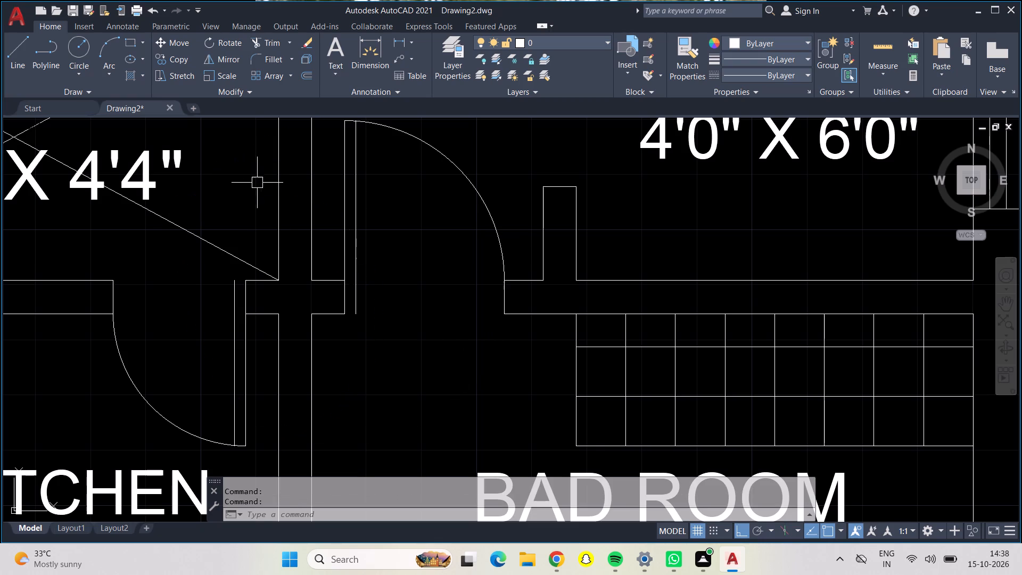
# Trim the swing circles of the KITCHEN and BAD ROOM doors to LINING HALL down to their quarter arcs.
pyautogui.scroll(-1, 268, 187)
pyautogui.moveTo(339, 290); pyautogui.dragTo(325, 260, button='middle')
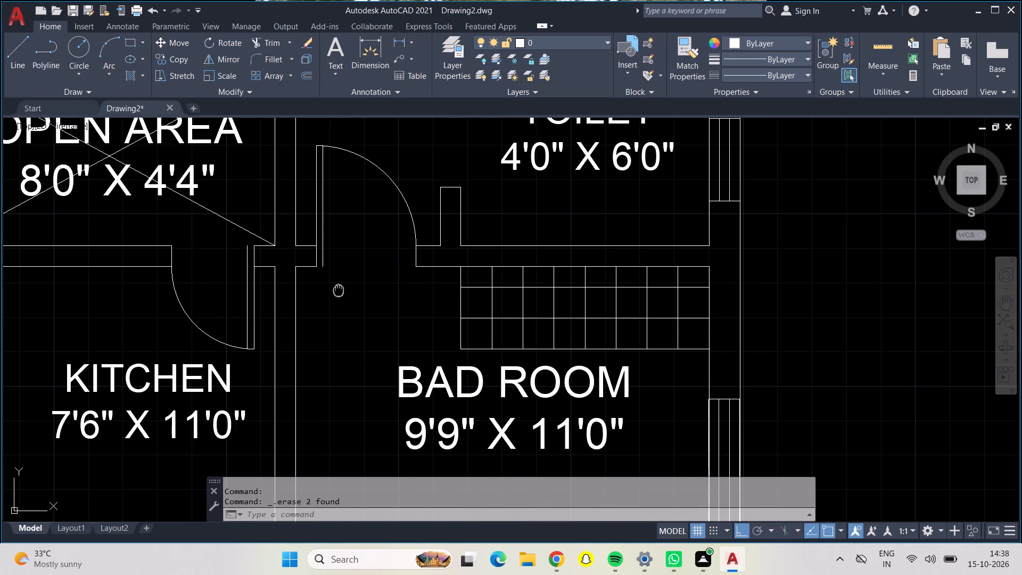
pyautogui.moveTo(325, 260); pyautogui.dragTo(322, 182, button='middle')
pyautogui.moveTo(308, 385); pyautogui.dragTo(314, 169, button='middle')
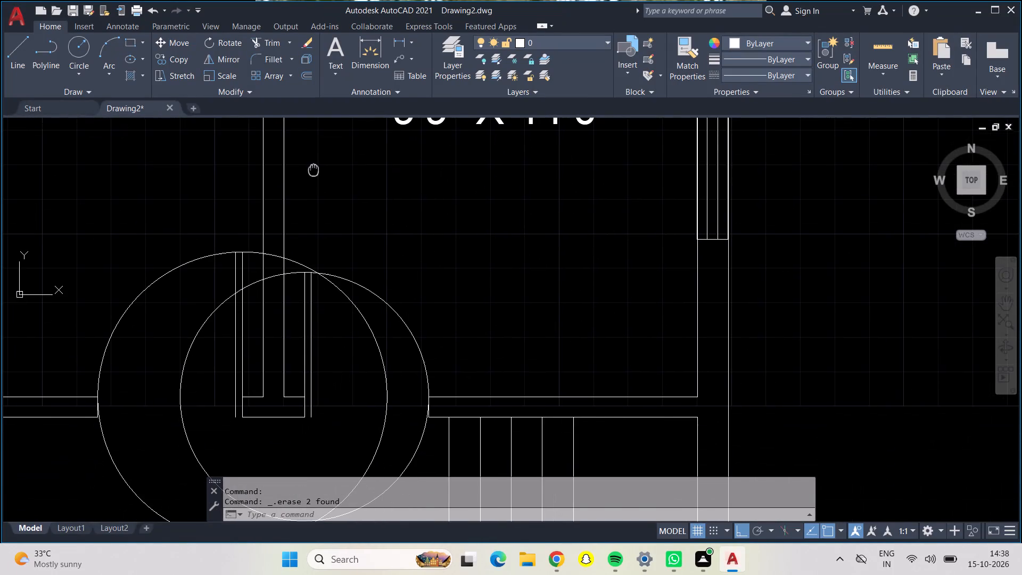
pyautogui.moveTo(314, 169); pyautogui.dragTo(314, 167, button='middle')
pyautogui.click(274, 37)
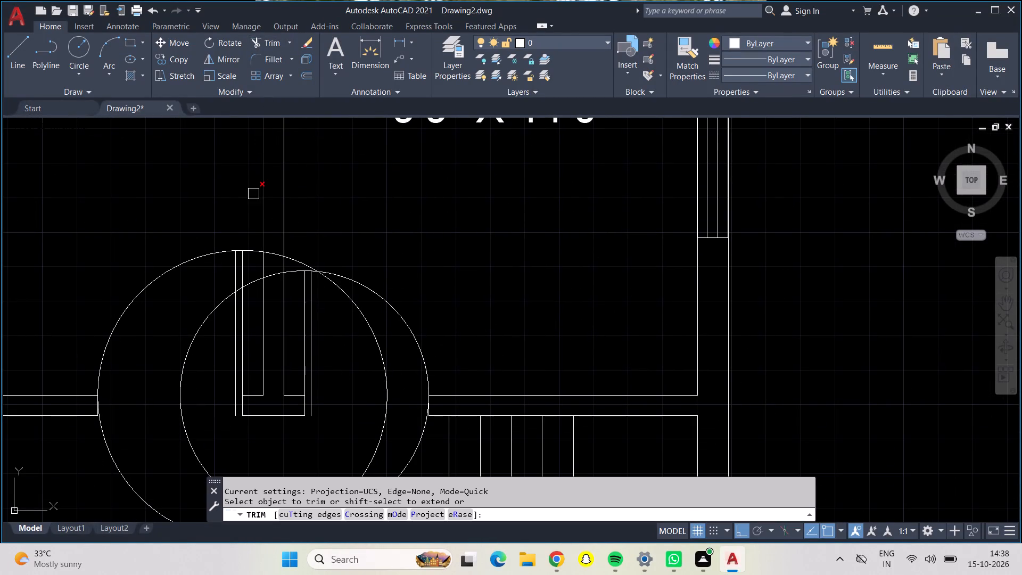
pyautogui.click(252, 253)
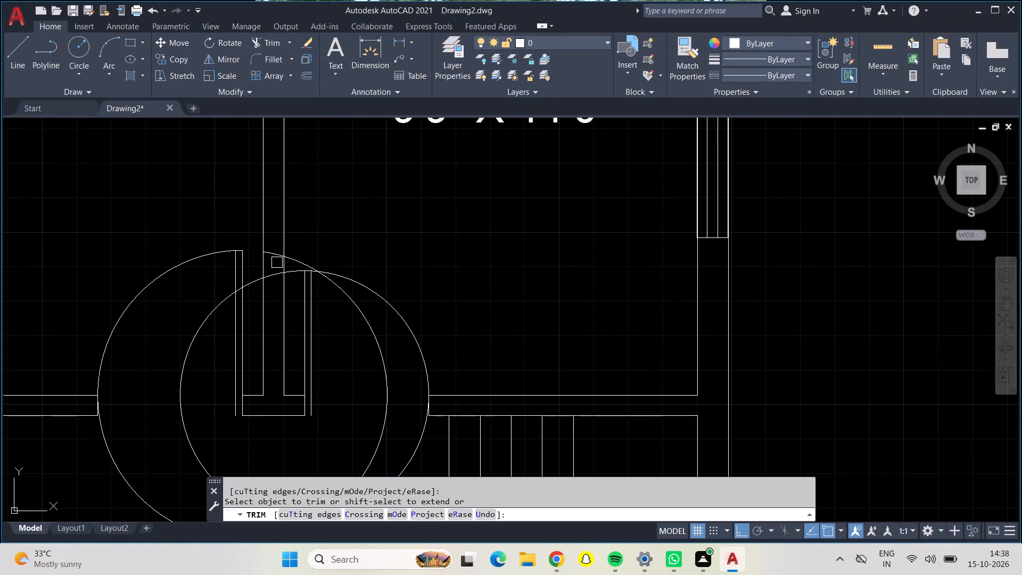
pyautogui.click(295, 261)
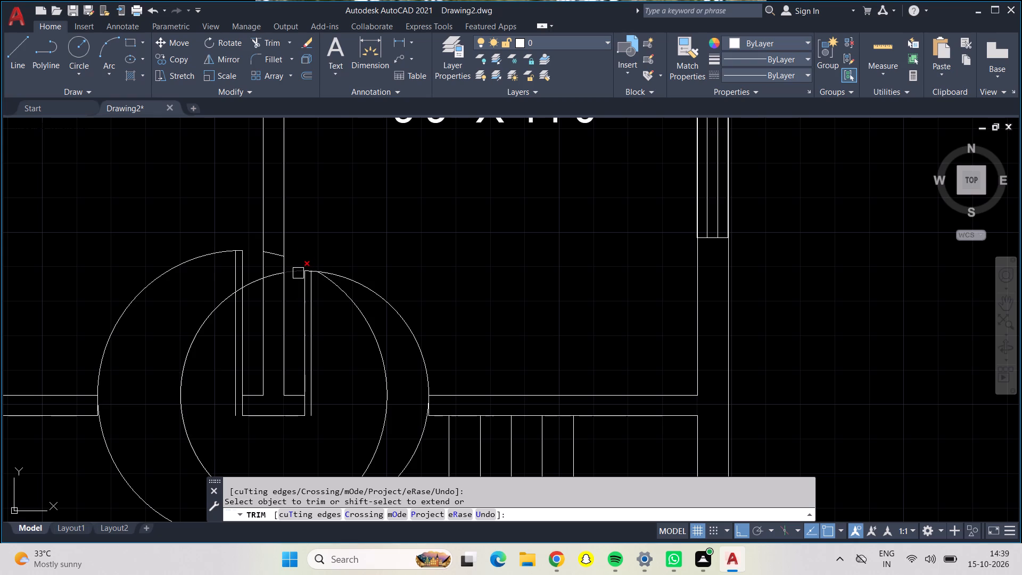
pyautogui.click(298, 273)
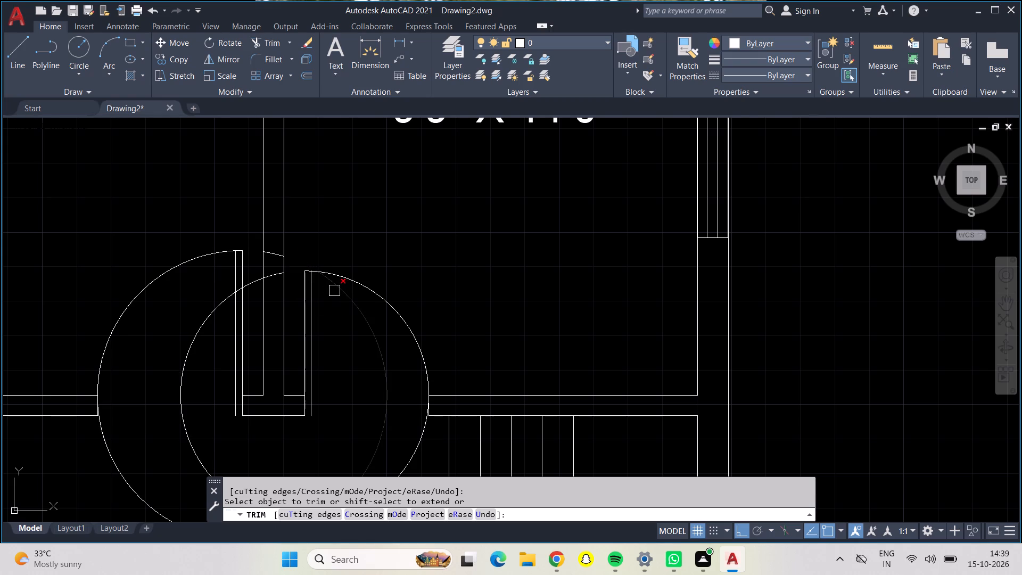
pyautogui.click(337, 290)
pyautogui.click(423, 431)
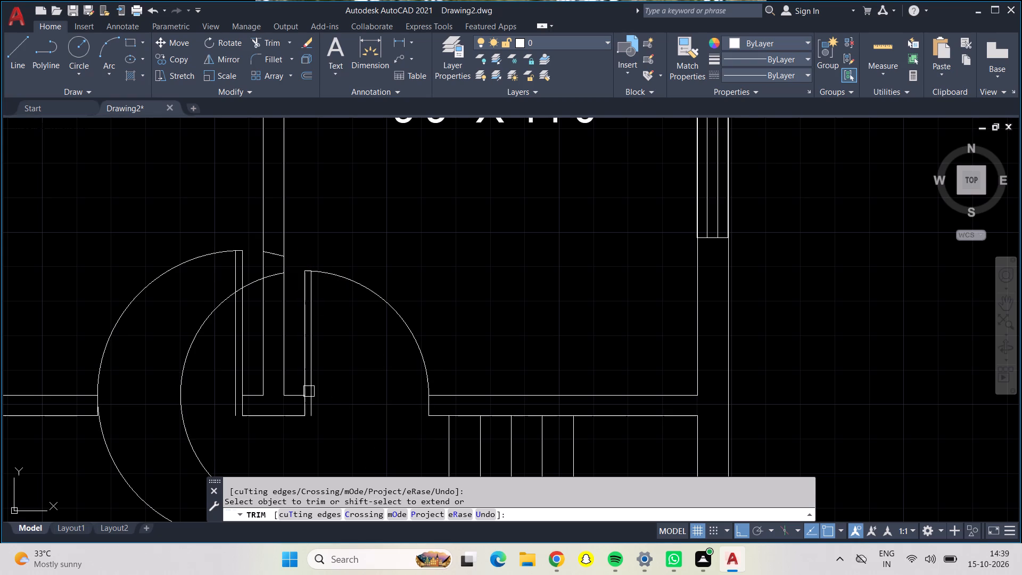
pyautogui.click(111, 458)
pyautogui.press('Escape')
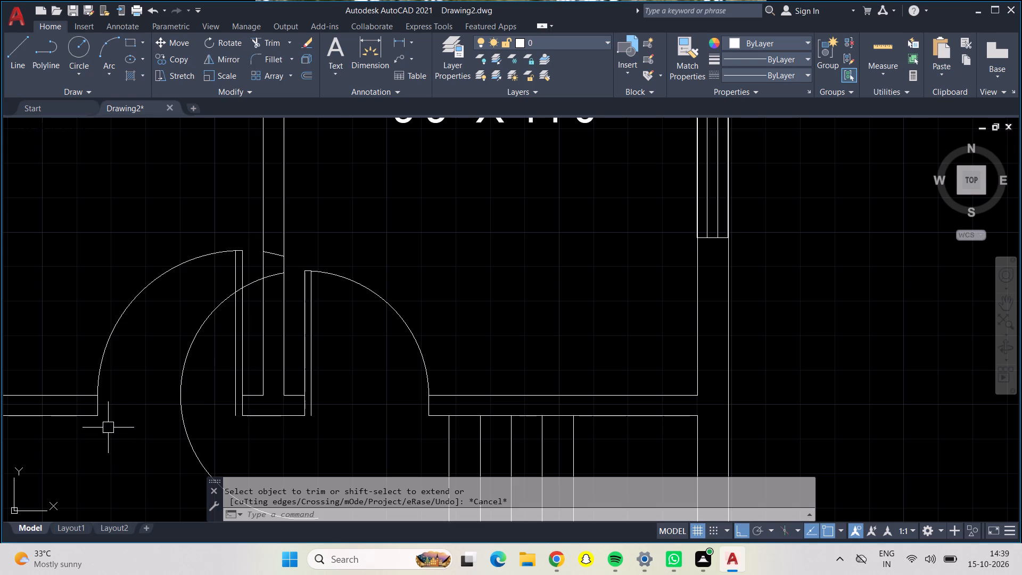
# Delete the two leftover circle portions around the KITCHEN and BAD ROOM doors to LINING HALL.
pyautogui.click(178, 391)
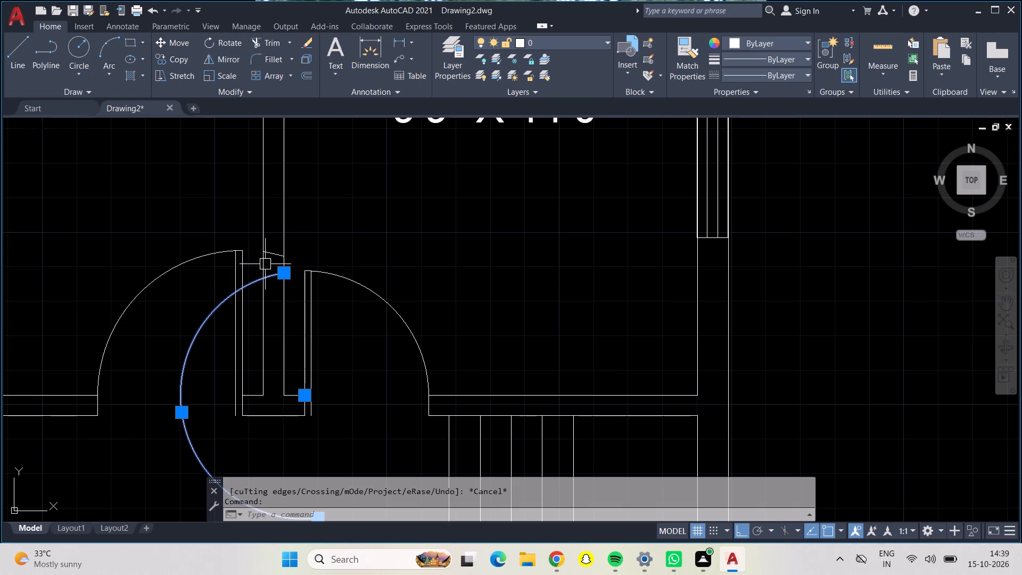
pyautogui.click(274, 254)
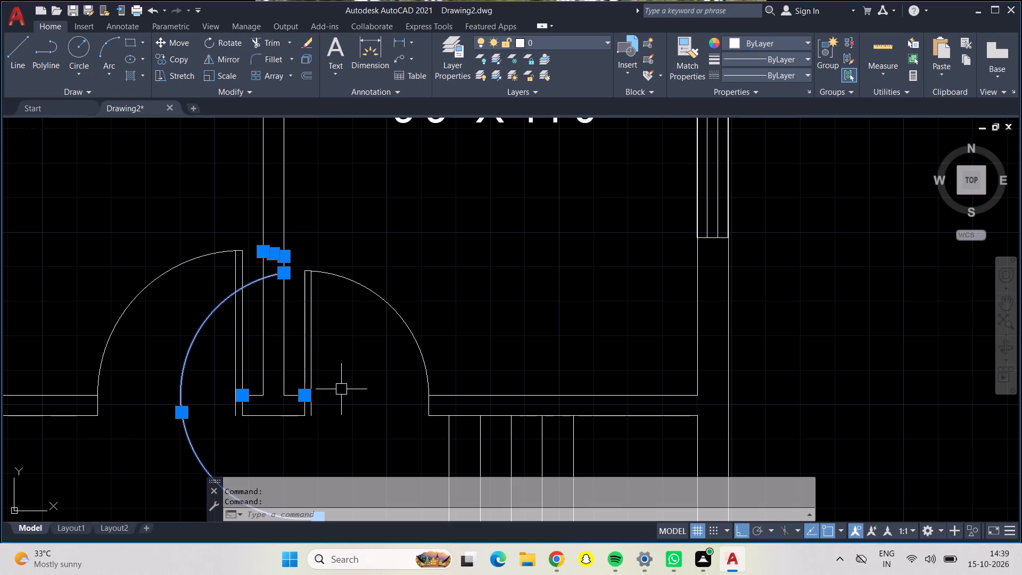
pyautogui.press('Delete')
# Trim the swing circle of the 7'0" x 4'4" TOILET door to separate its quarter arc inside the room.
pyautogui.moveTo(335, 393); pyautogui.dragTo(322, 247, button='middle')
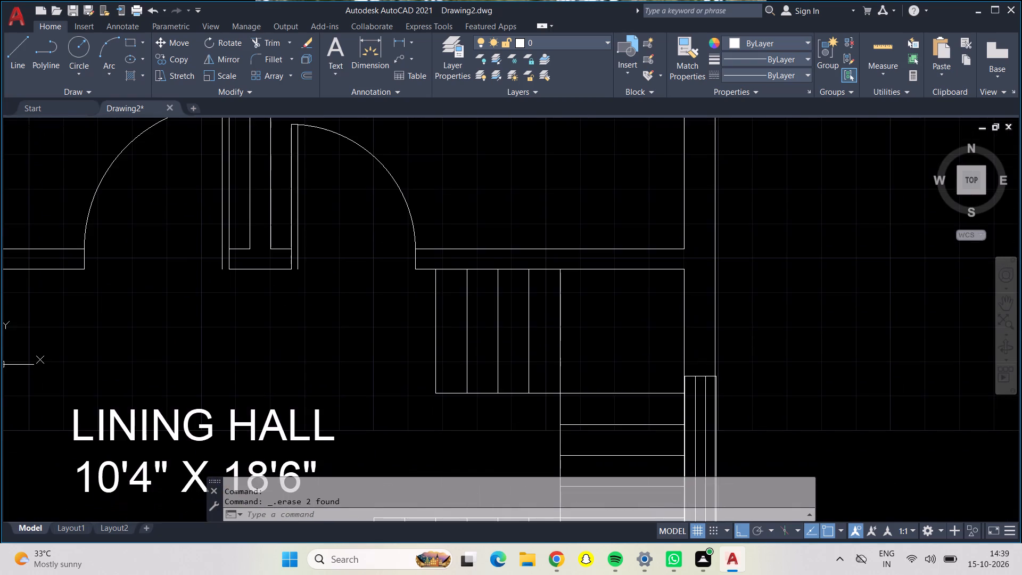
pyautogui.scroll(-1, 349, 341)
pyautogui.moveTo(359, 412); pyautogui.dragTo(347, 204, button='middle')
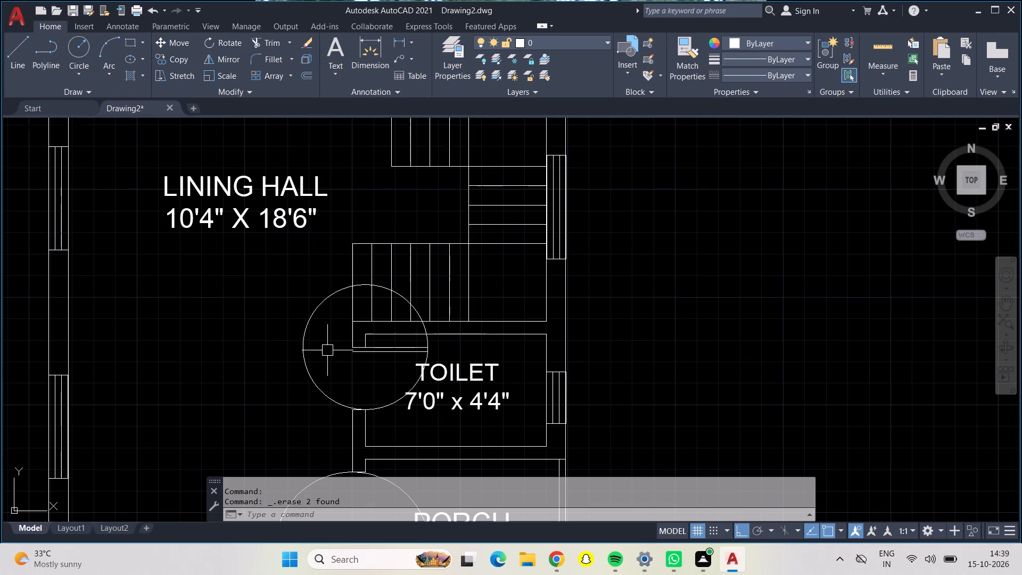
pyautogui.scroll(1, 327, 350)
pyautogui.moveTo(327, 350); pyautogui.dragTo(314, 340, button='middle')
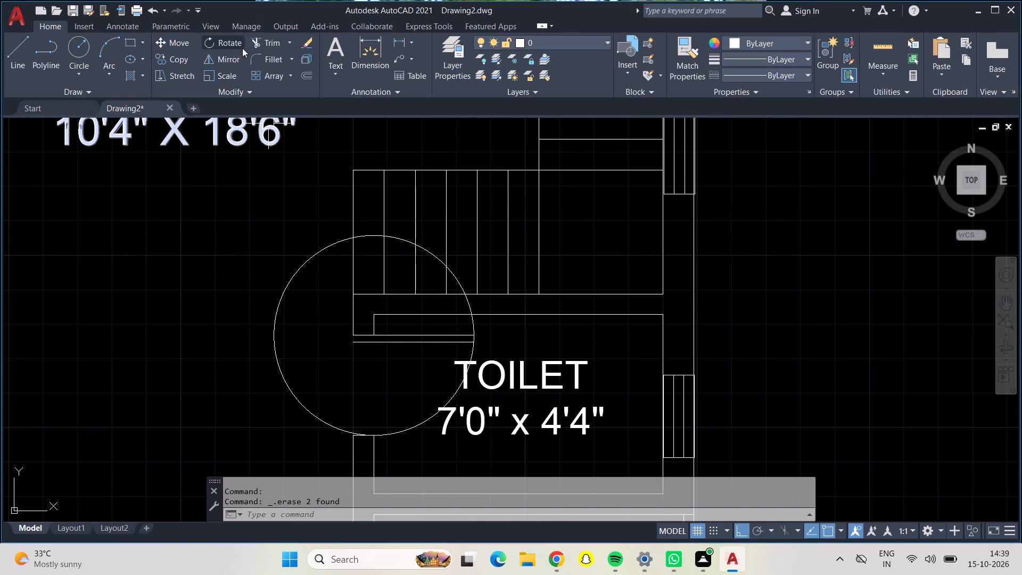
pyautogui.click(269, 31)
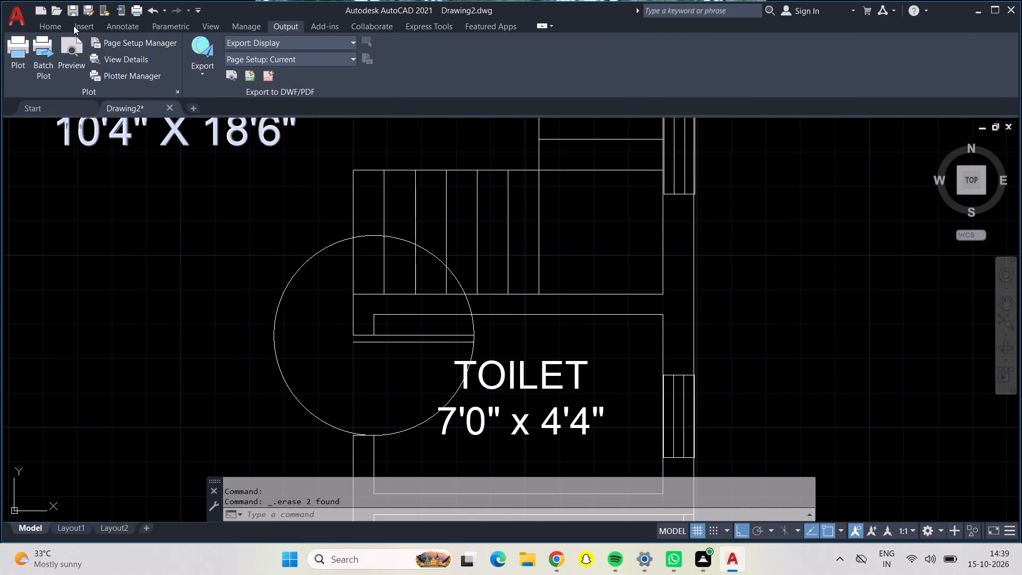
pyautogui.click(58, 26)
pyautogui.click(260, 44)
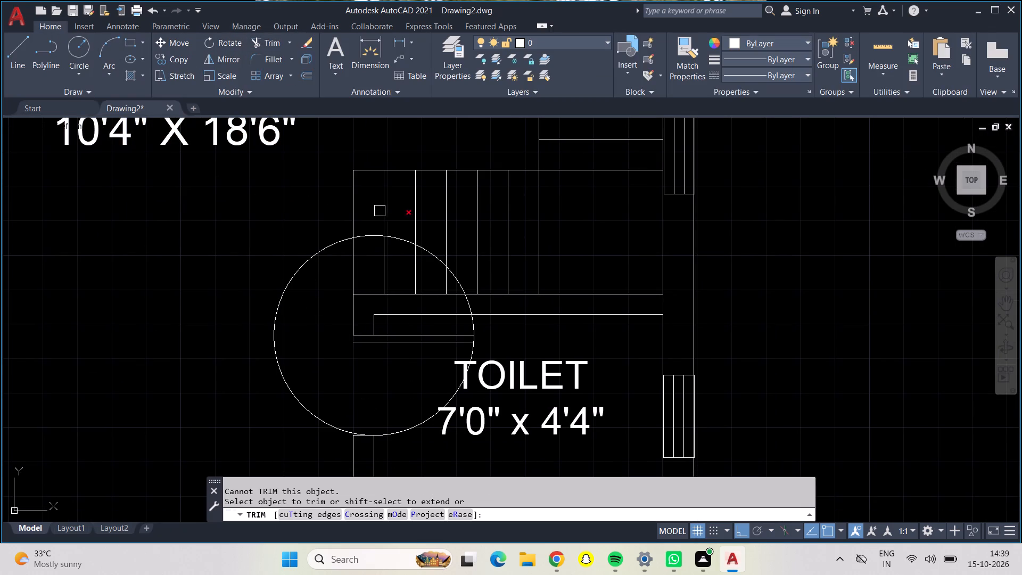
pyautogui.click(469, 322)
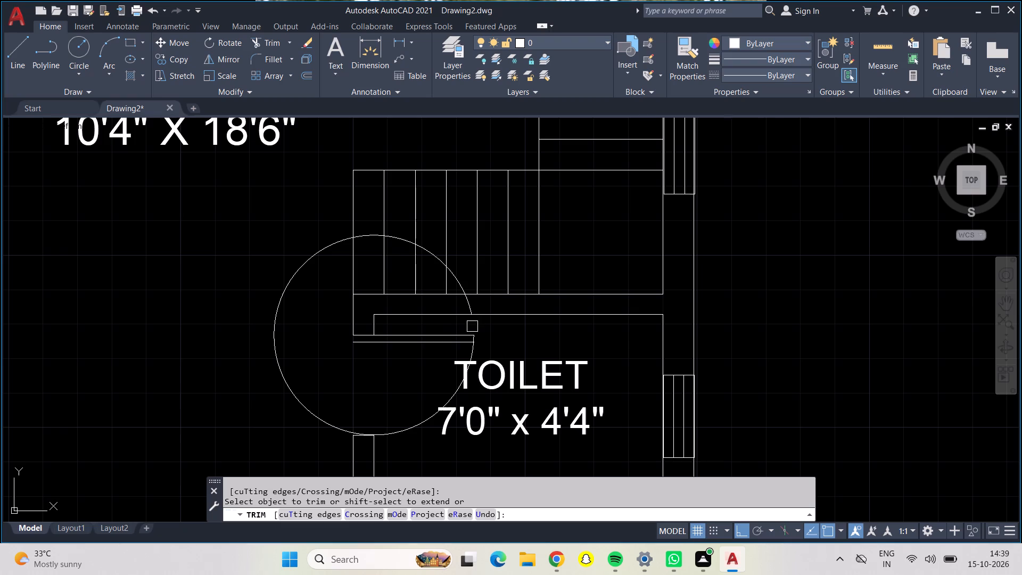
pyautogui.click(348, 428)
# Trim the swing circle of the door between LINING HALL and PORCH to separate its quarter arc on the hall side.
pyautogui.moveTo(331, 392); pyautogui.dragTo(318, 265, button='middle')
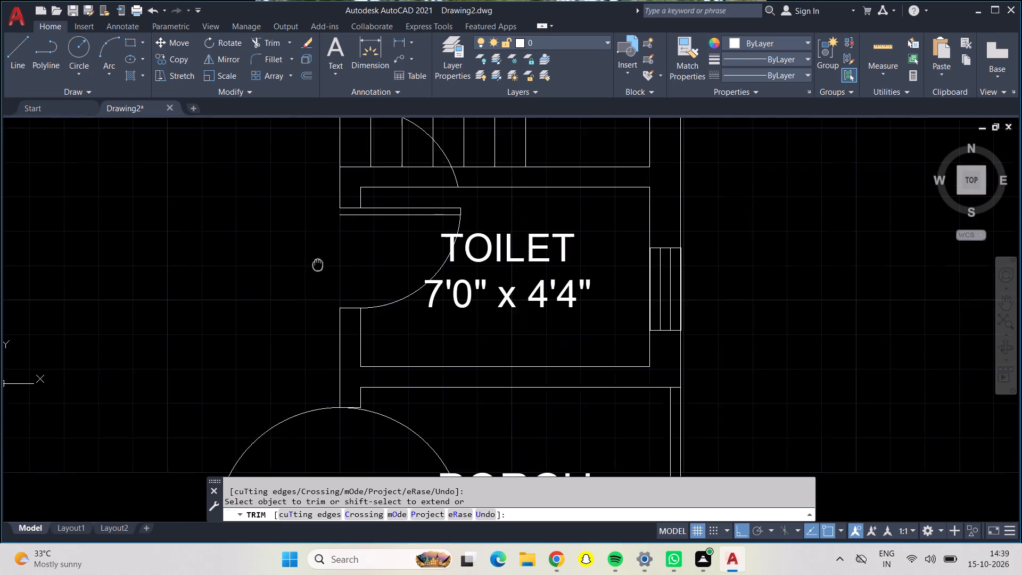
pyautogui.moveTo(318, 265); pyautogui.dragTo(321, 108, button='middle')
pyautogui.click(390, 257)
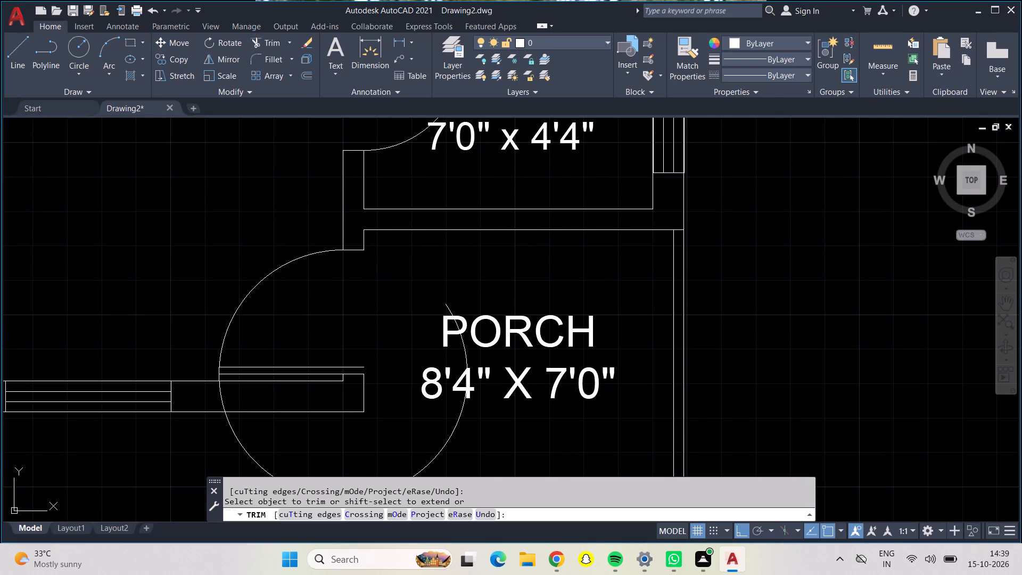
pyautogui.scroll(5, 218, 381)
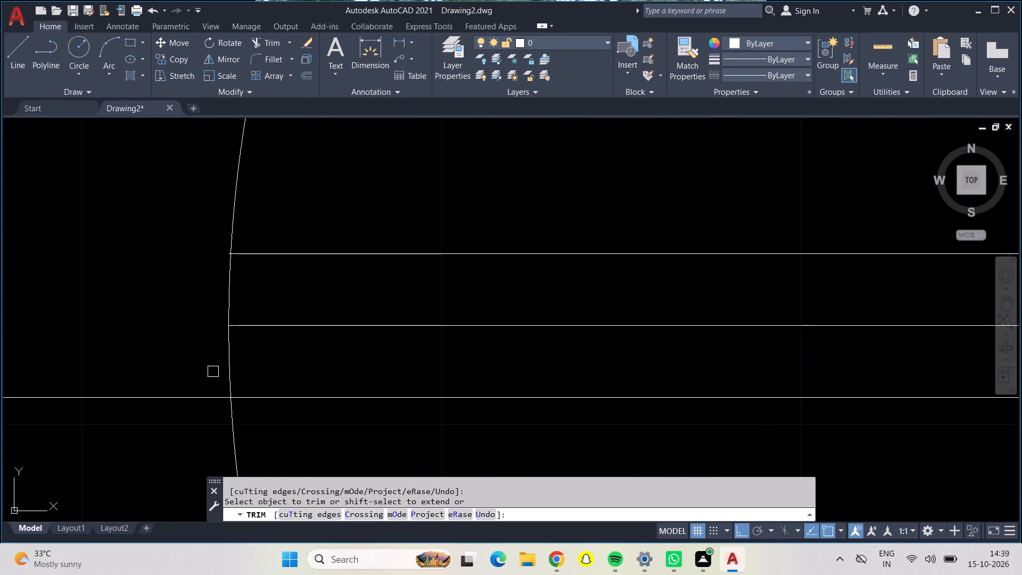
pyautogui.moveTo(210, 369); pyautogui.dragTo(265, 380)
pyautogui.scroll(-3, 263, 380)
pyautogui.moveTo(438, 428); pyautogui.dragTo(384, 433, button='middle')
pyautogui.press('Escape')
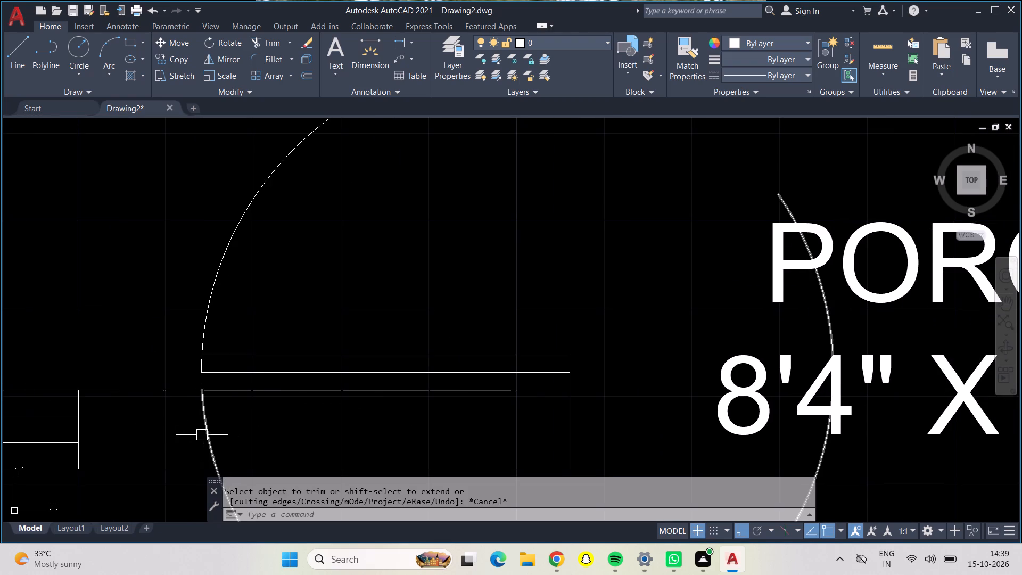
# Delete the leftover circle portions at the PORCH door and over the stairs by the 7'0" x 4'4" TOILET door.
pyautogui.click(210, 437)
pyautogui.scroll(-2, 256, 401)
pyautogui.moveTo(413, 338); pyautogui.dragTo(403, 381, button='middle')
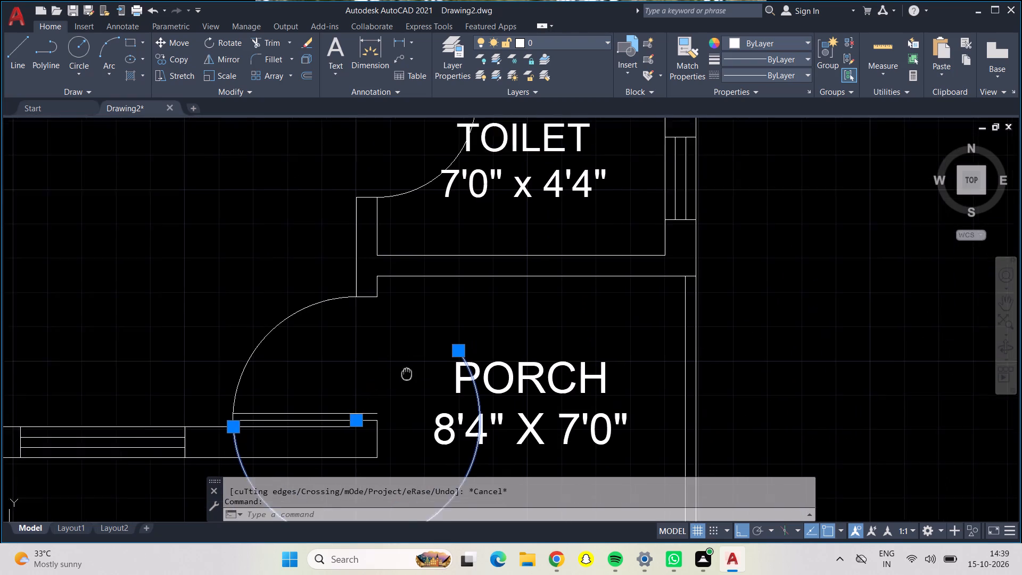
pyautogui.moveTo(403, 381); pyautogui.dragTo(327, 574, button='middle')
pyautogui.click(358, 250)
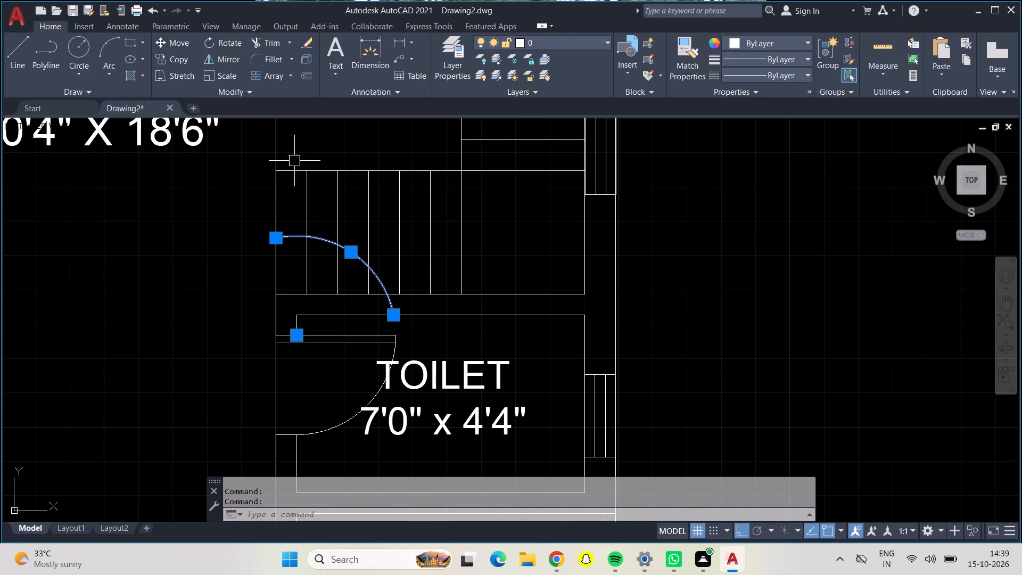
pyautogui.press('Delete')
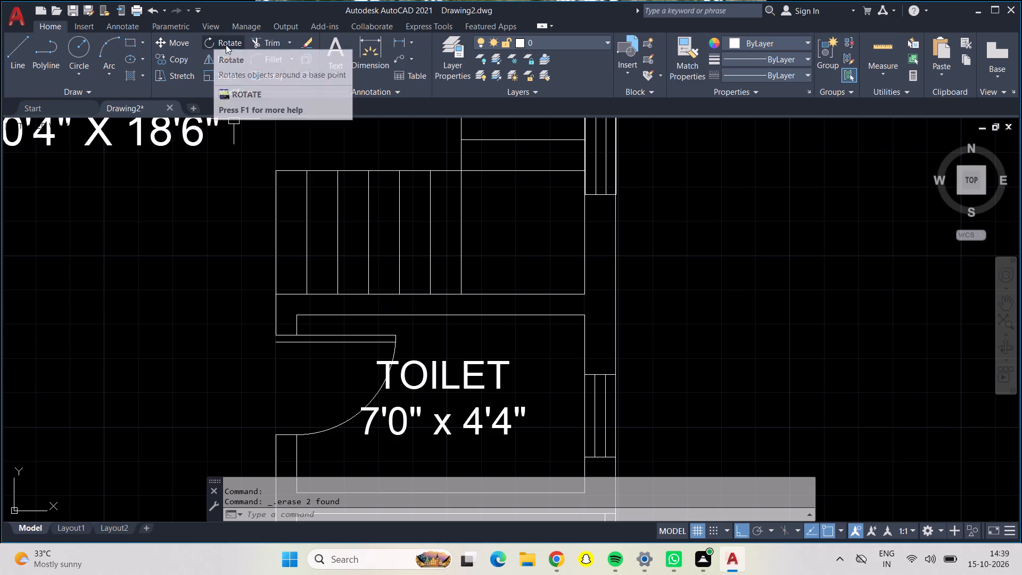
# Insert the Range-Oven - 30 in top block from DesignCenter's Kitchens.dwg into the empty space beside the floor plan.
pyautogui.scroll(-2, 230, 48)
pyautogui.scroll(-3, 239, 202)
pyautogui.moveTo(224, 246); pyautogui.dragTo(286, 362, button='middle')
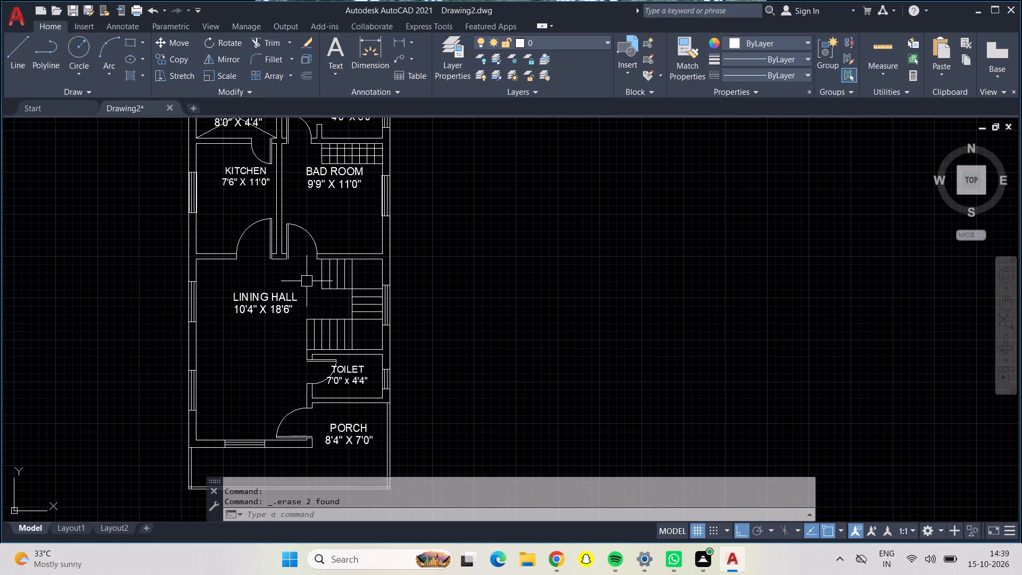
pyautogui.moveTo(305, 280); pyautogui.dragTo(314, 344, button='middle')
pyautogui.scroll(2, 295, 212)
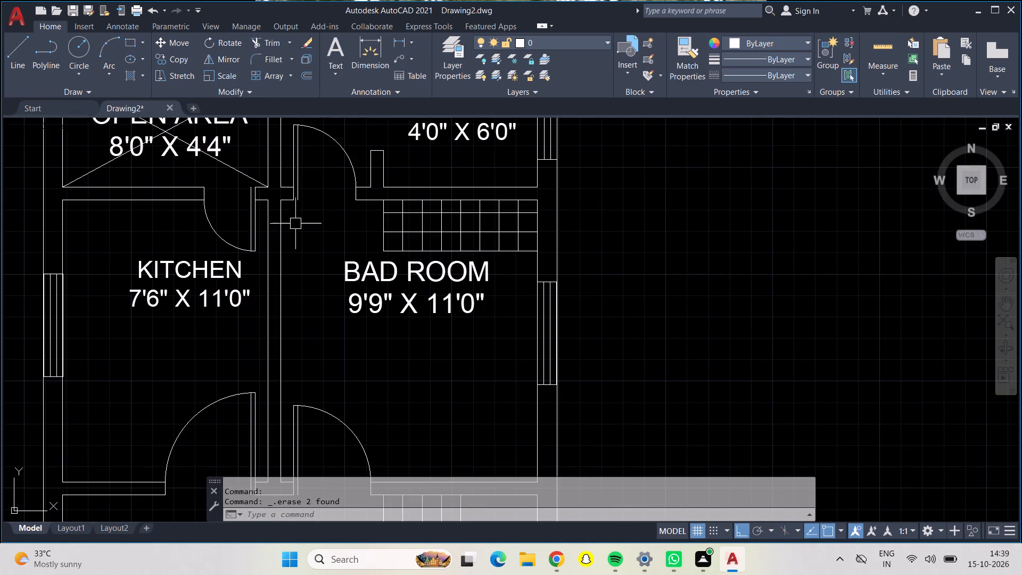
pyautogui.scroll(-1, 314, 256)
pyautogui.moveTo(314, 256); pyautogui.dragTo(286, 307, button='middle')
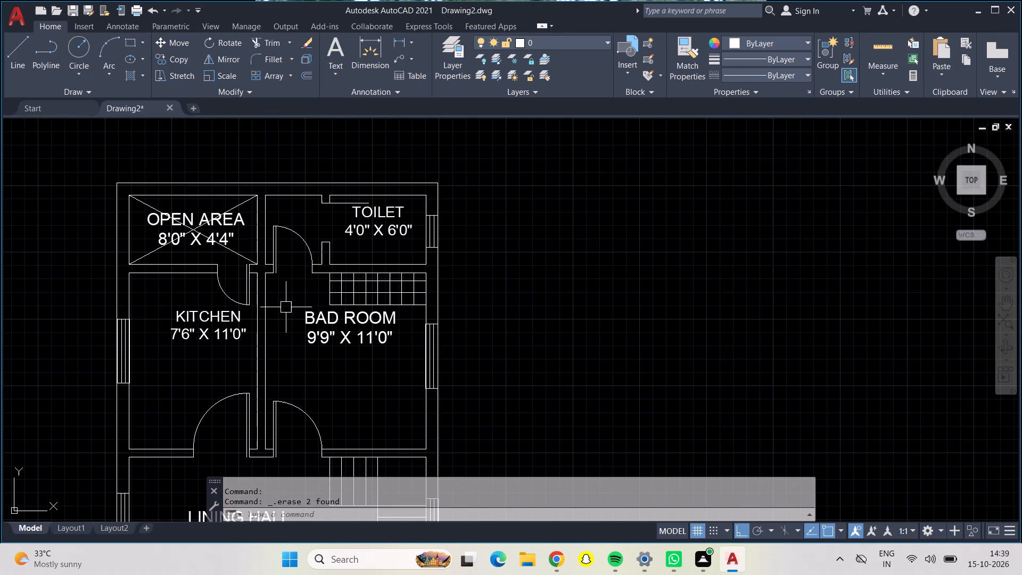
pyautogui.hotkey('ctrl', '2')
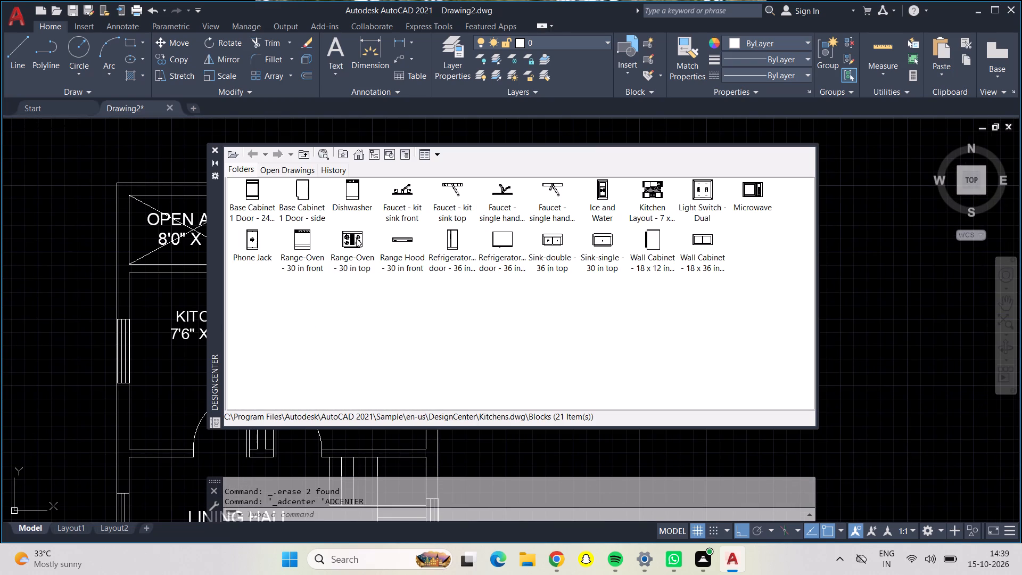
pyautogui.moveTo(356, 238); pyautogui.dragTo(863, 227)
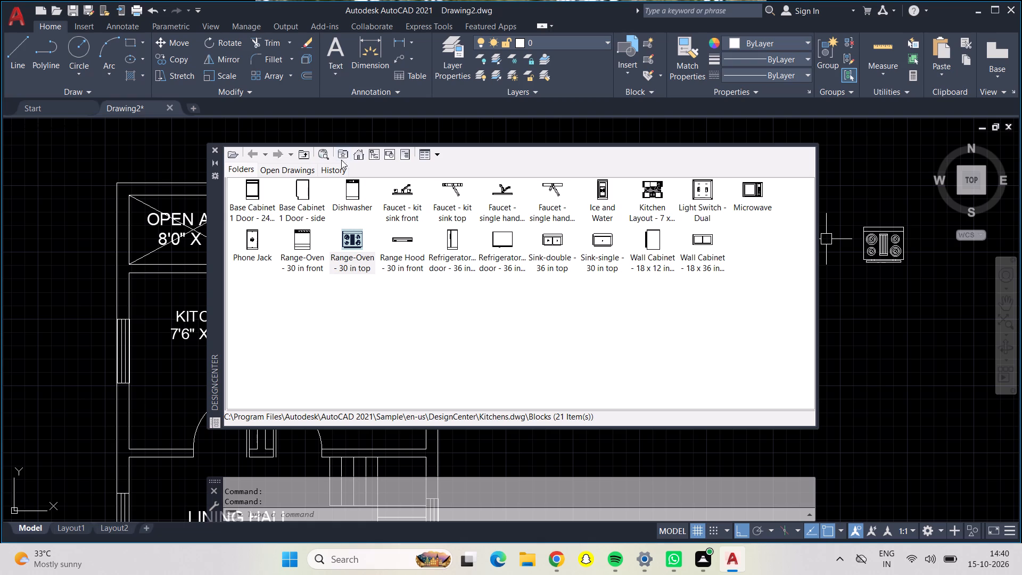
# Insert the two Sofa - Roundback blocks from DesignCenter's Home - Space Planner.dwg below the range-oven beside the plan.
pyautogui.click(359, 161)
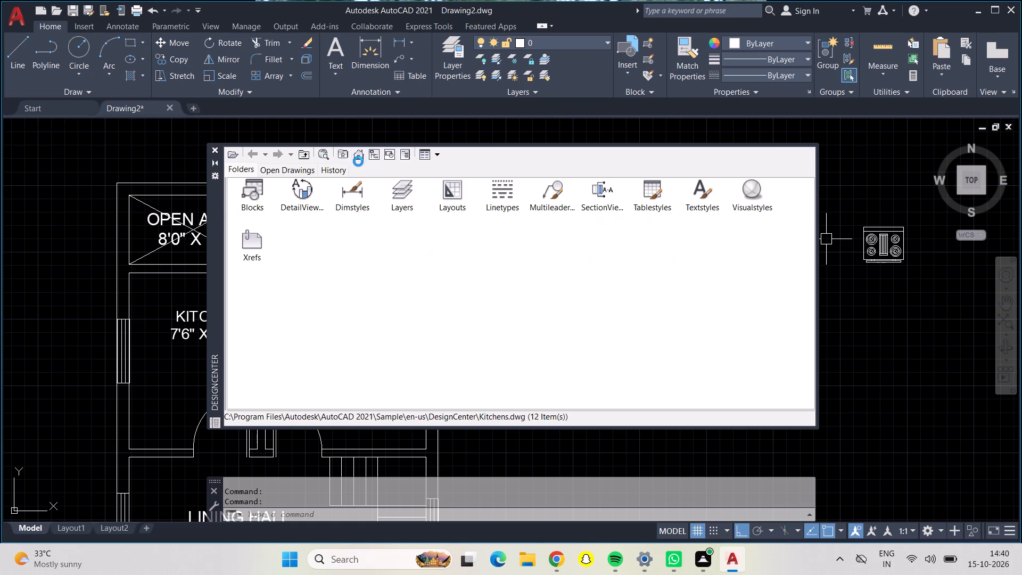
pyautogui.doubleClick(359, 185)
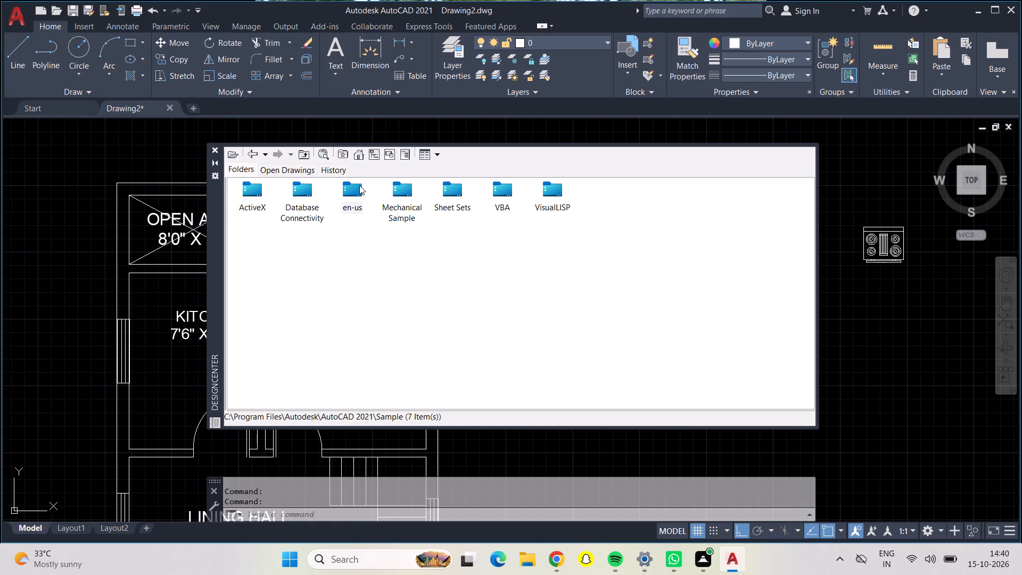
pyautogui.doubleClick(257, 189)
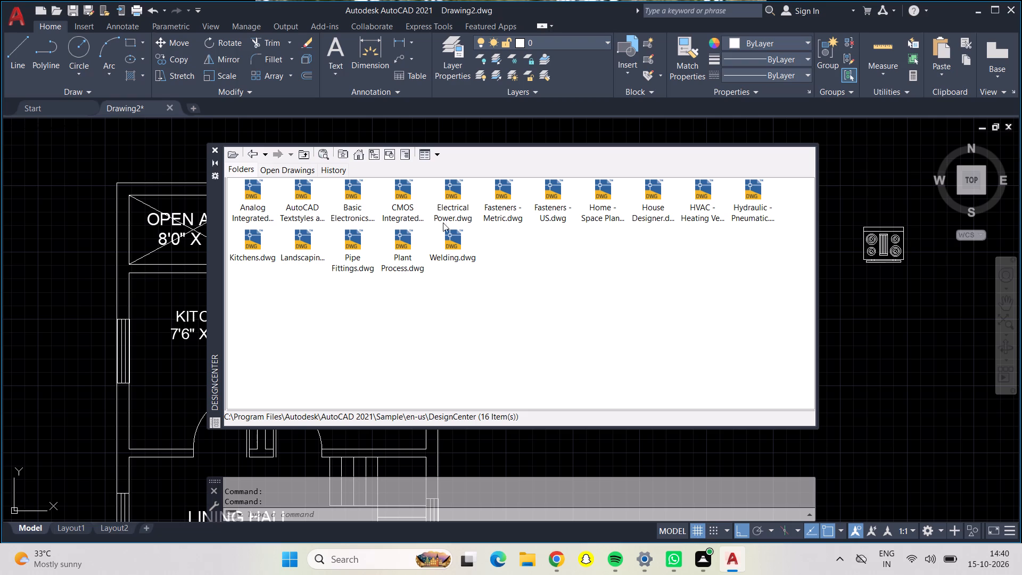
pyautogui.doubleClick(599, 197)
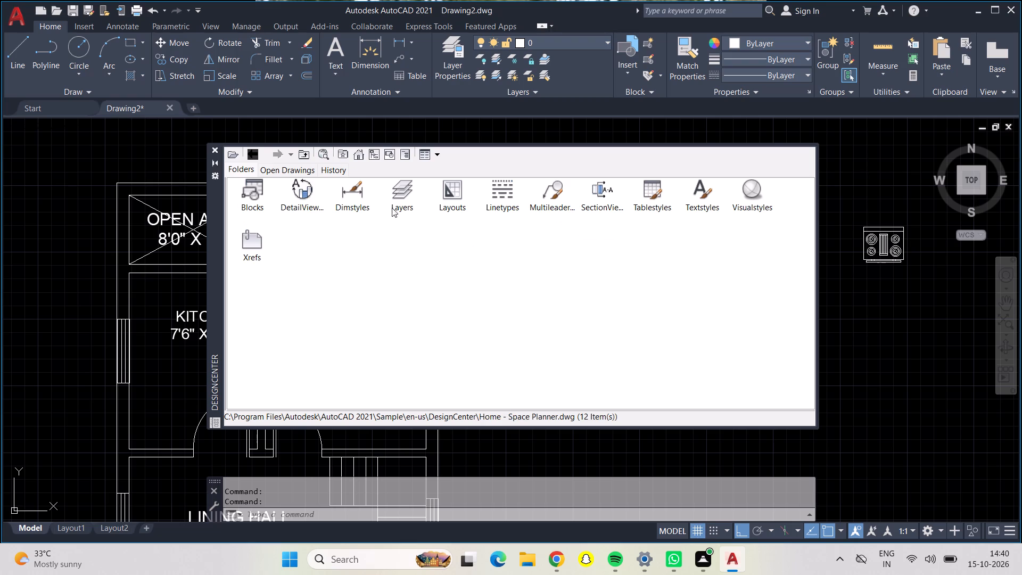
pyautogui.doubleClick(257, 196)
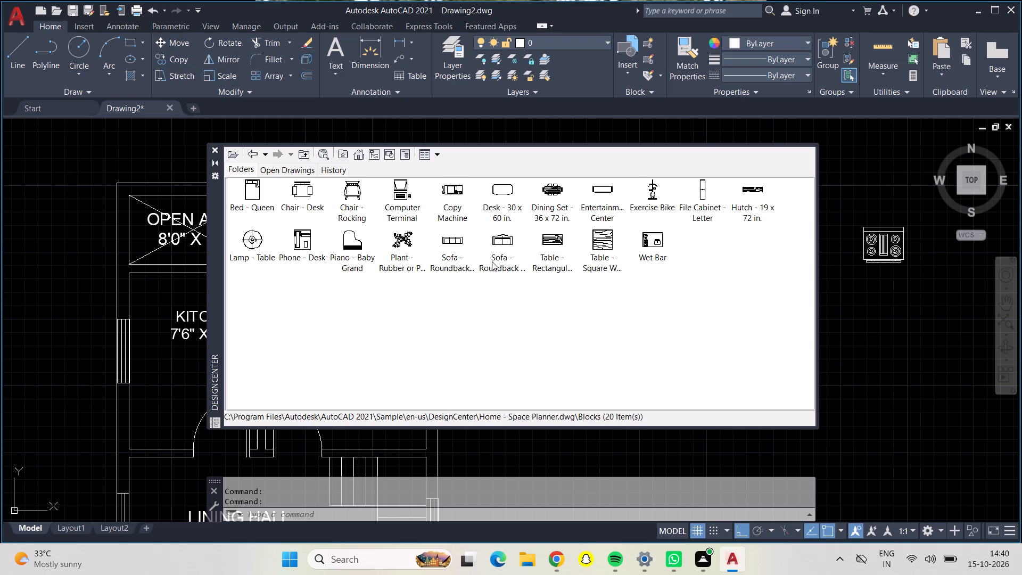
pyautogui.moveTo(449, 240); pyautogui.dragTo(891, 327)
pyautogui.moveTo(507, 238); pyautogui.dragTo(920, 395)
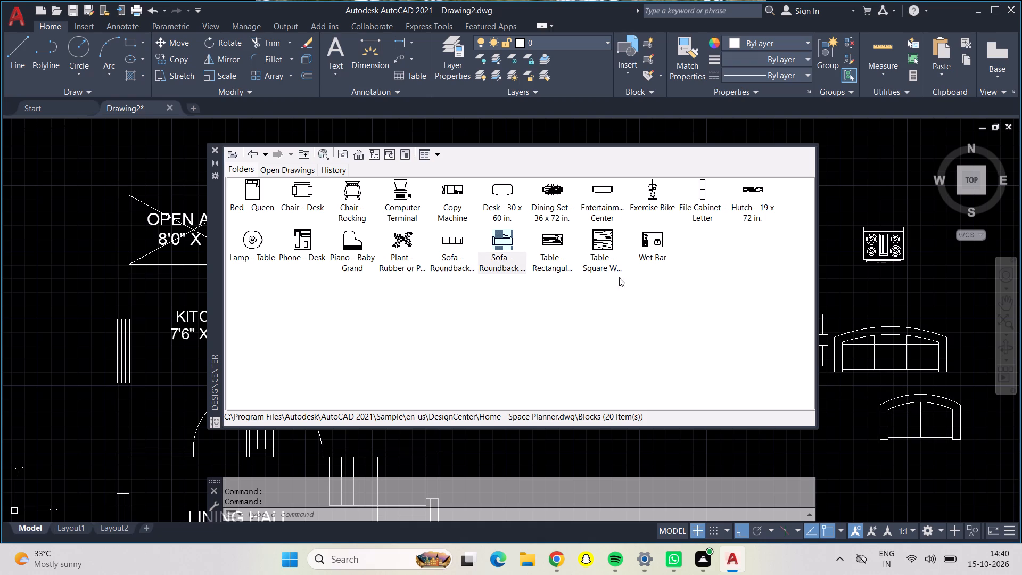
# Insert the square wood Table block from DesignCenter's Home - Space Planner.dwg just below the sofas beside the plan.
pyautogui.moveTo(608, 244); pyautogui.dragTo(807, 392)
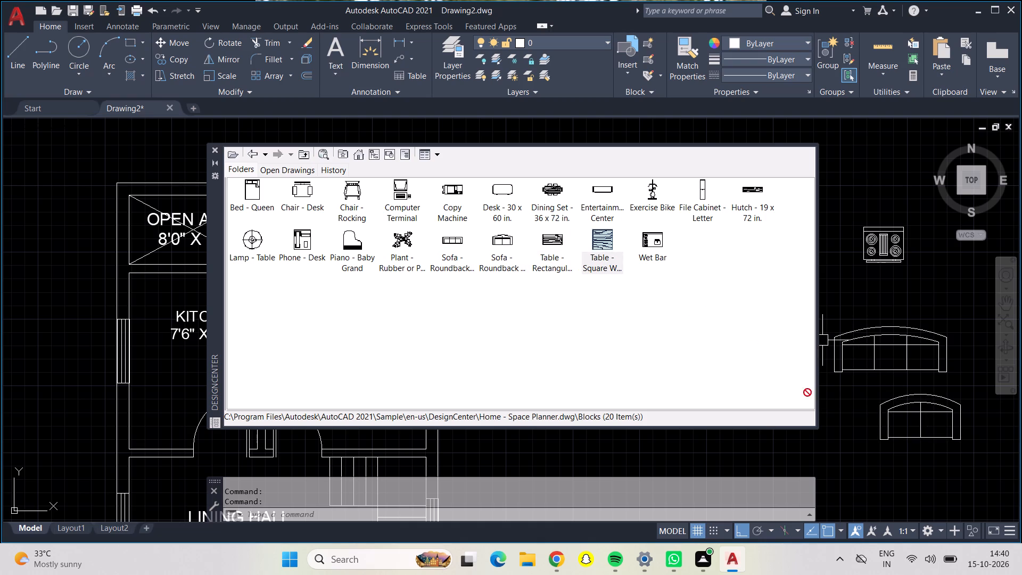
pyautogui.moveTo(807, 392); pyautogui.dragTo(819, 425)
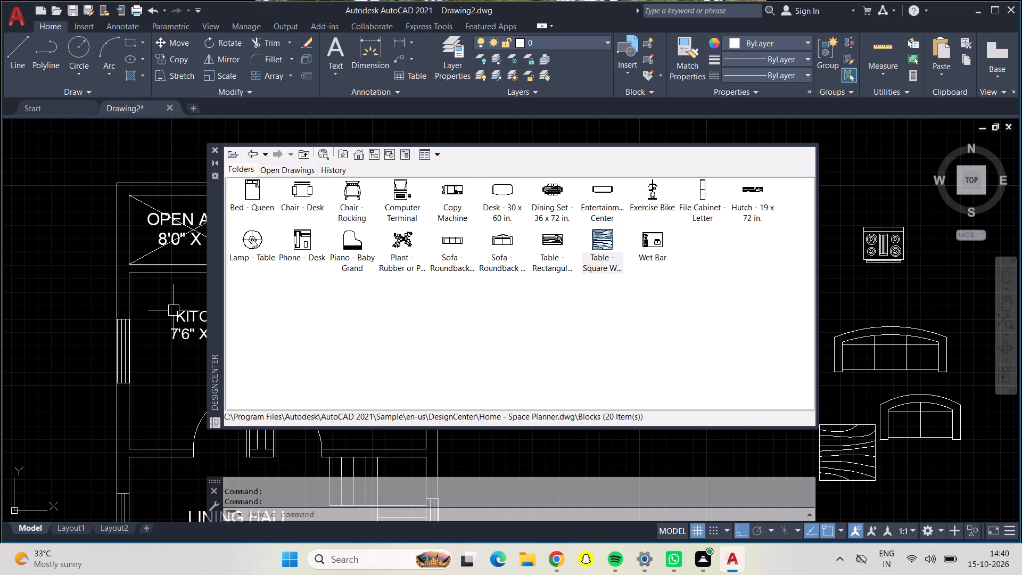
# Insert a Bed - Queen block and two Lamp - Table blocks in the empty space outside the OPEN AREA and KITCHEN wall.
pyautogui.moveTo(252, 239); pyautogui.dragTo(46, 230)
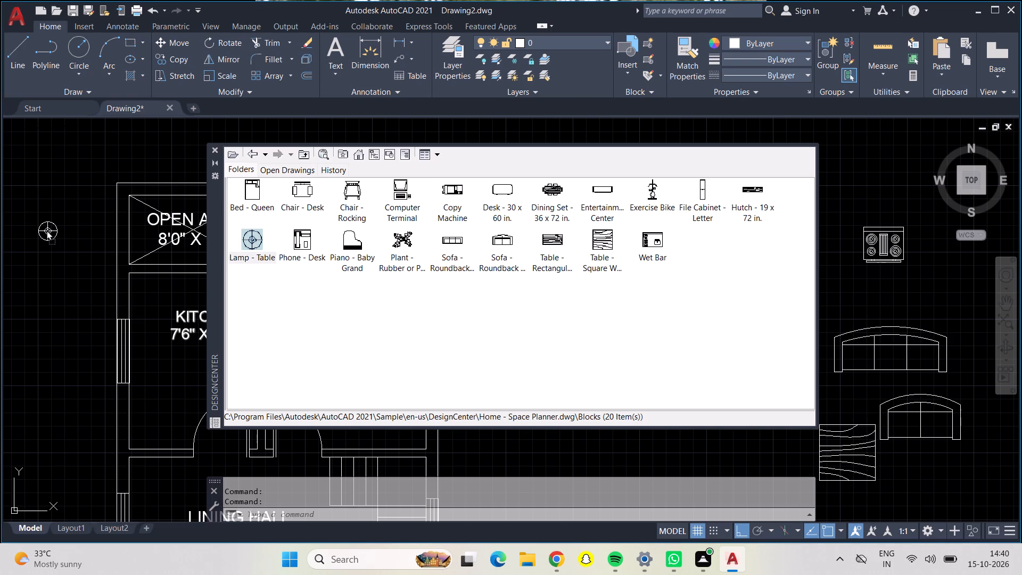
pyautogui.moveTo(46, 230); pyautogui.dragTo(23, 218)
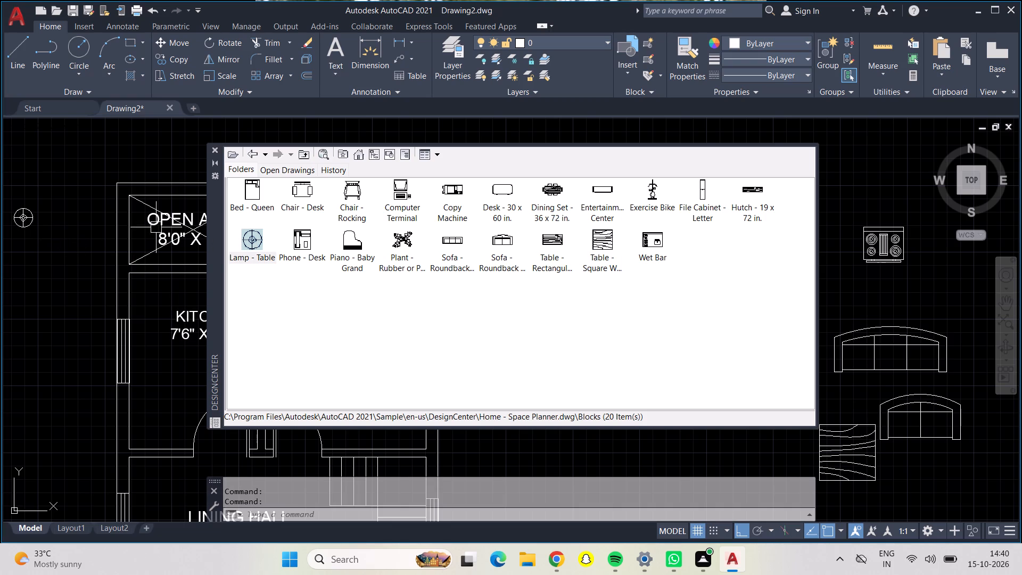
pyautogui.moveTo(252, 194); pyautogui.dragTo(43, 242)
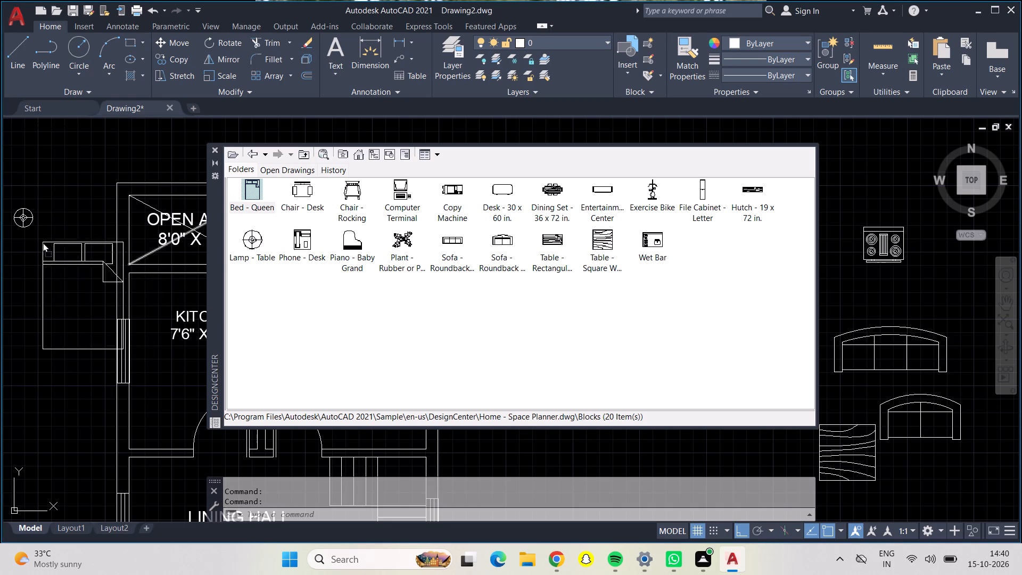
pyautogui.moveTo(43, 242); pyautogui.dragTo(18, 191)
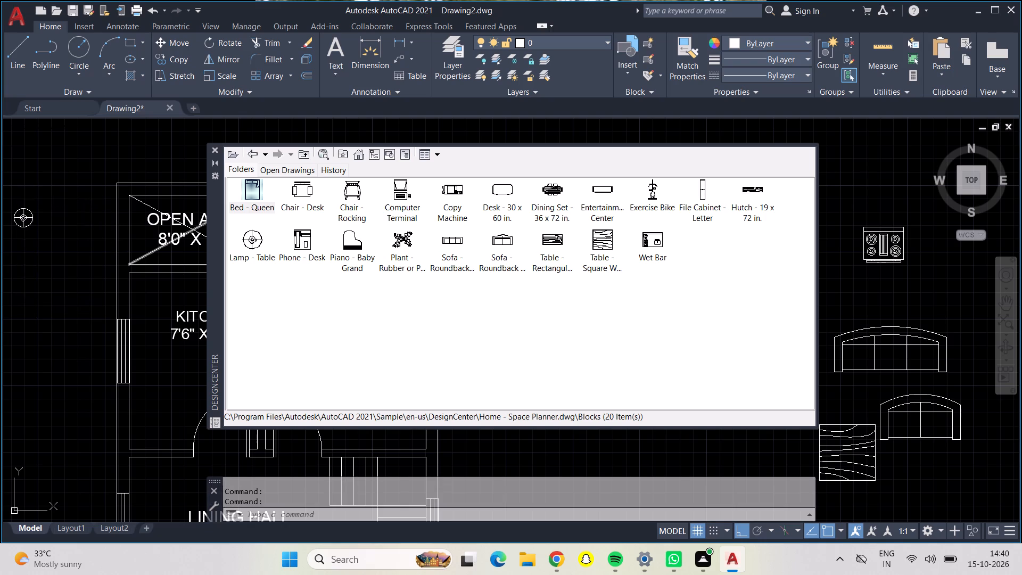
pyautogui.moveTo(241, 249); pyautogui.dragTo(52, 290)
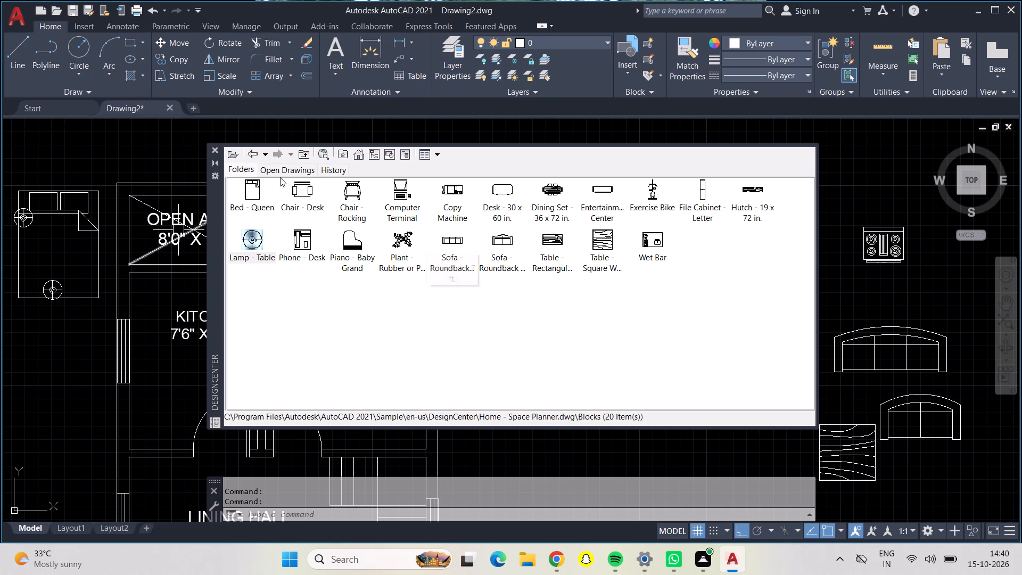
# Insert the Sink - Oval top and pedestal Sink blocks from DesignCenter's House Designer.dwg below the bed, overlapping each other.
pyautogui.click(253, 154)
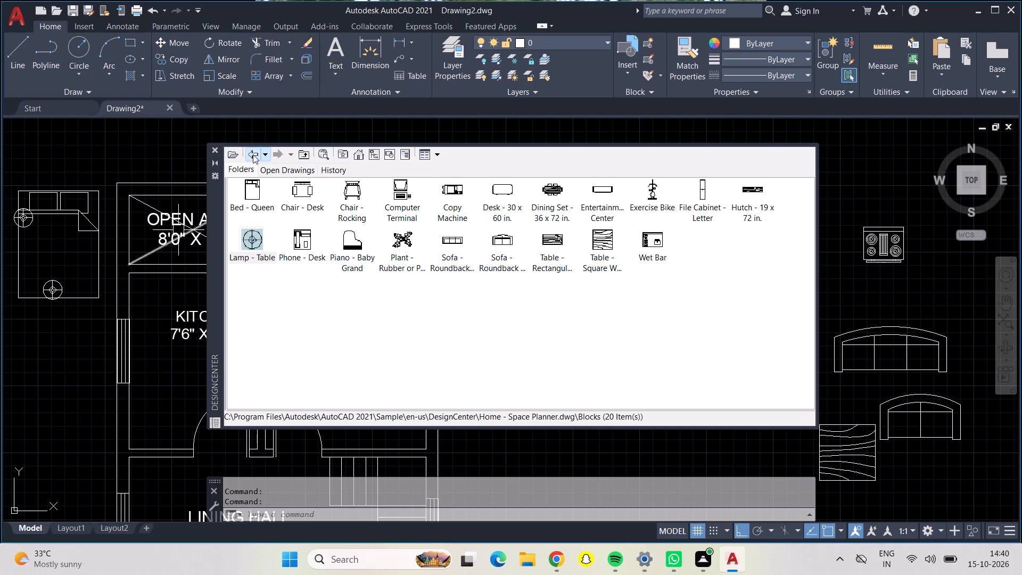
pyautogui.click(256, 155)
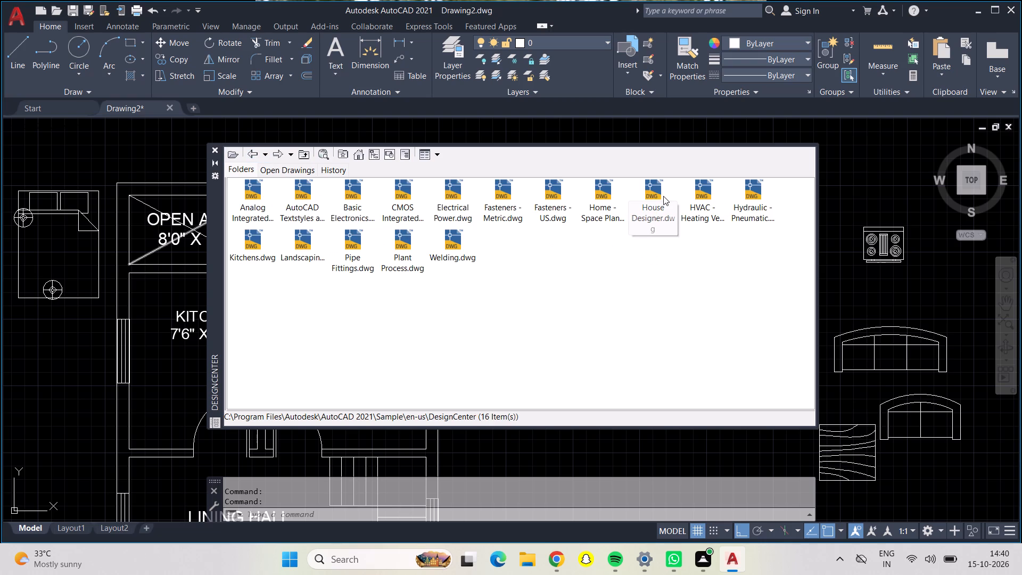
pyautogui.doubleClick(666, 200)
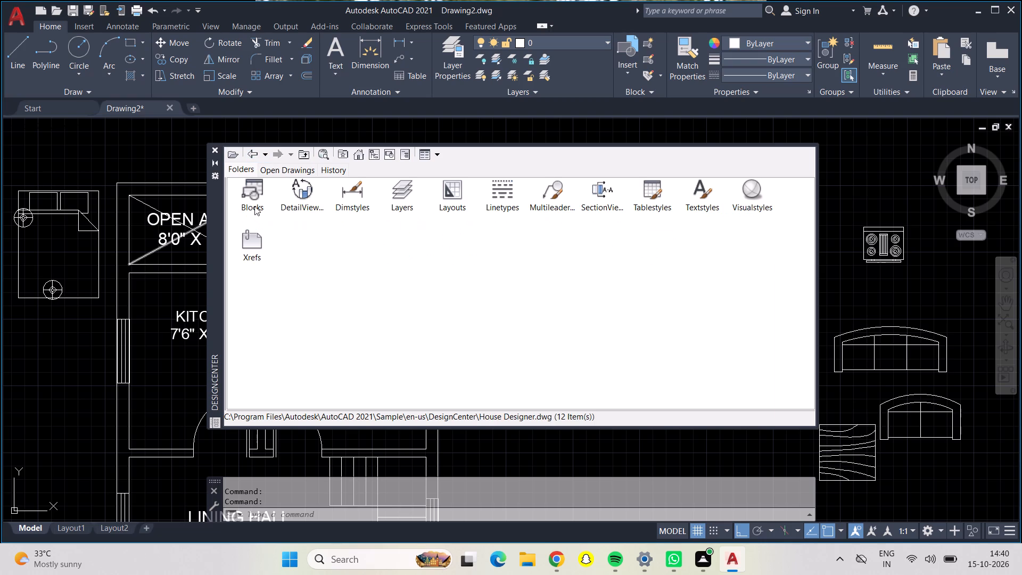
pyautogui.doubleClick(255, 192)
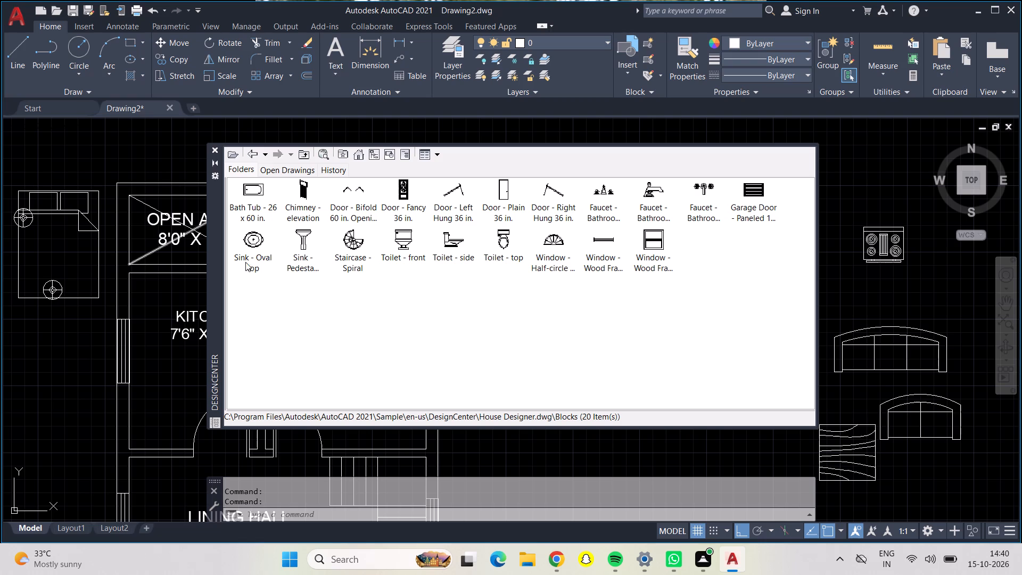
pyautogui.moveTo(253, 243); pyautogui.dragTo(51, 353)
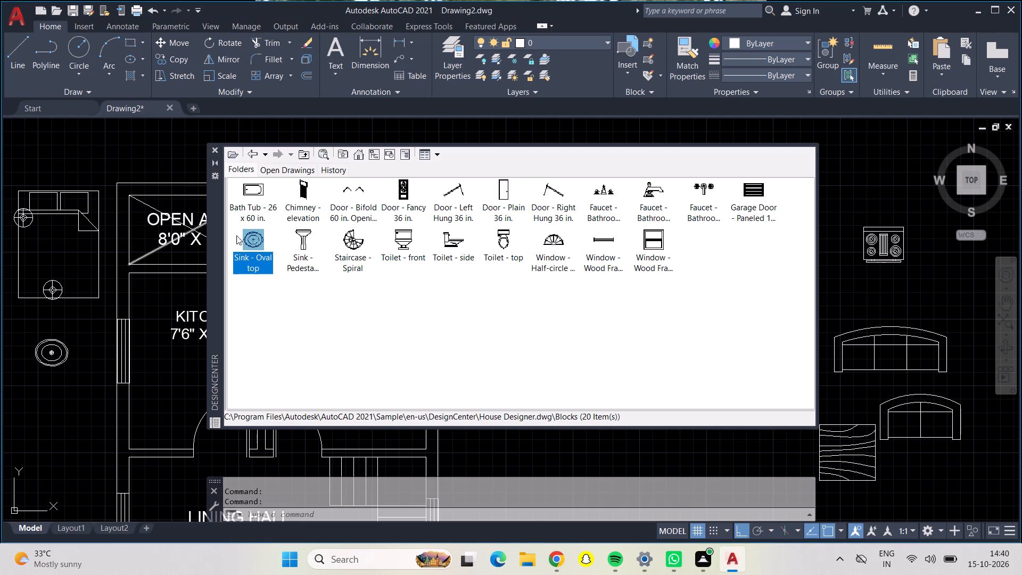
pyautogui.moveTo(304, 231); pyautogui.dragTo(59, 401)
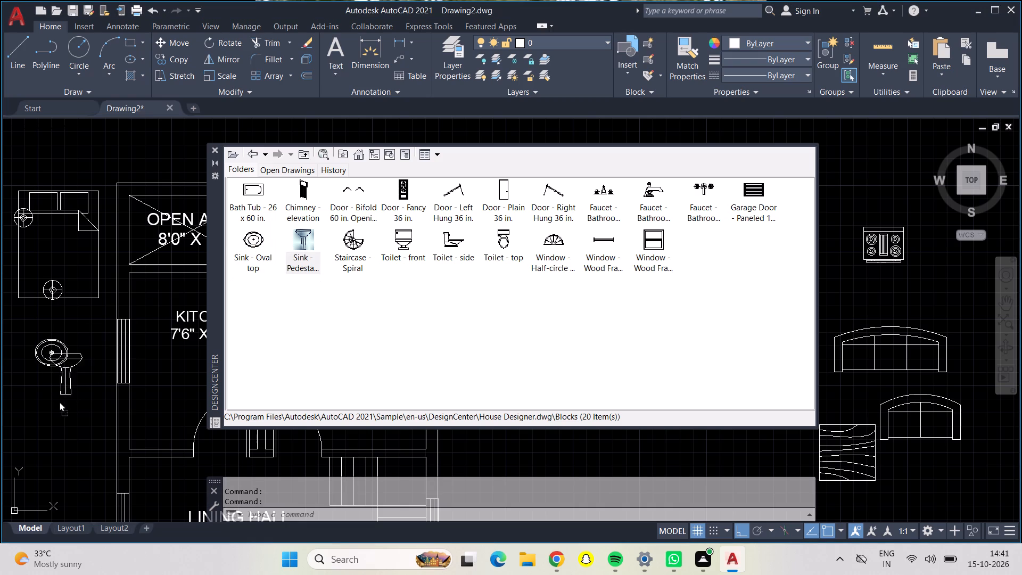
pyautogui.moveTo(59, 401); pyautogui.dragTo(50, 394)
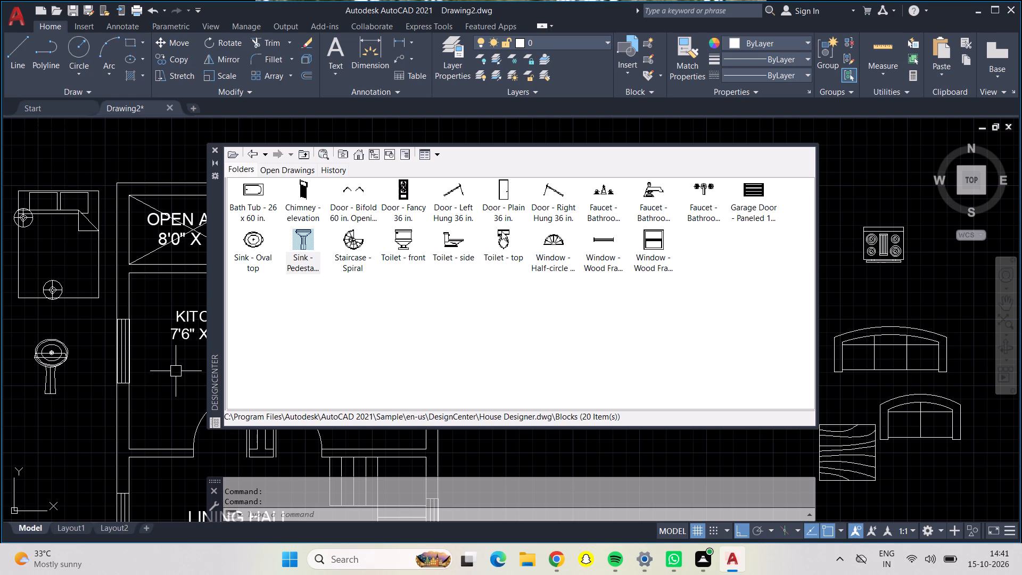
# Insert the Toilet - top block from House Designer.dwg below the pedestal sink.
pyautogui.moveTo(501, 231); pyautogui.dragTo(67, 432)
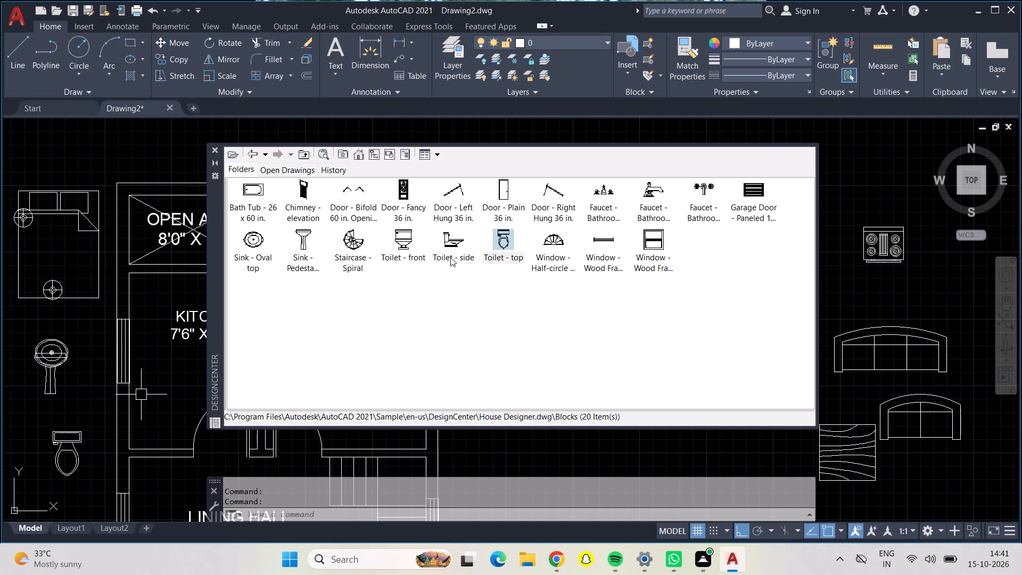
# Insert two Faucet - Bathroom top blocks, one at the kitchen's lower door and one beside the pedestal sink, and close DesignCenter.
pyautogui.moveTo(704, 180); pyautogui.dragTo(636, 254)
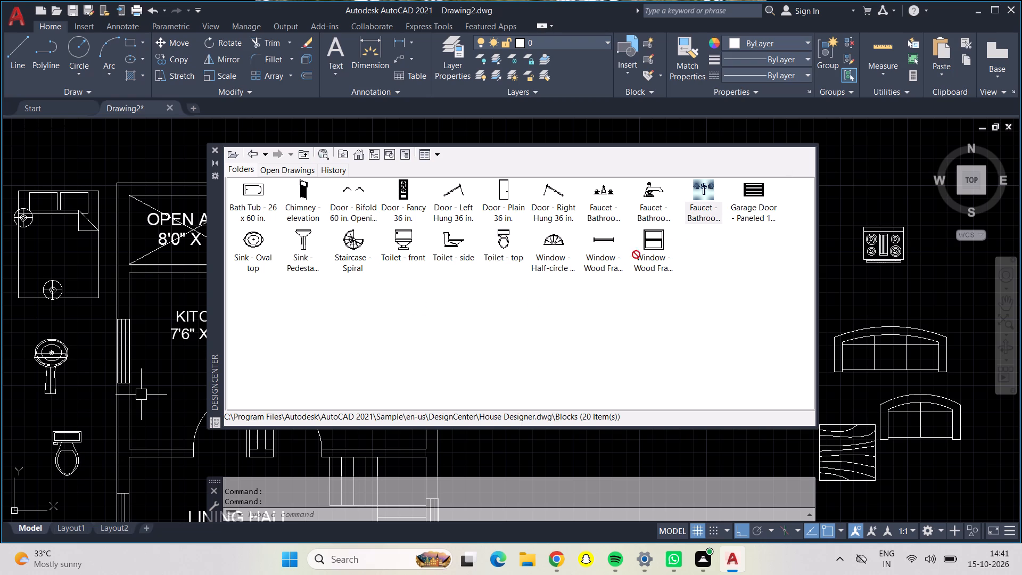
pyautogui.moveTo(636, 254); pyautogui.dragTo(201, 414)
pyautogui.moveTo(204, 420); pyautogui.dragTo(68, 441)
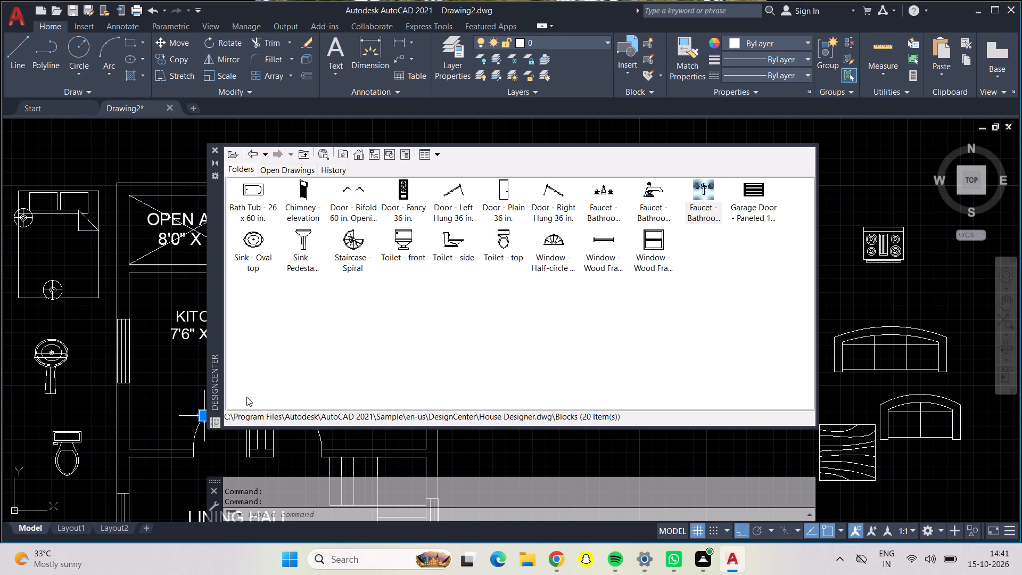
pyautogui.click(320, 373)
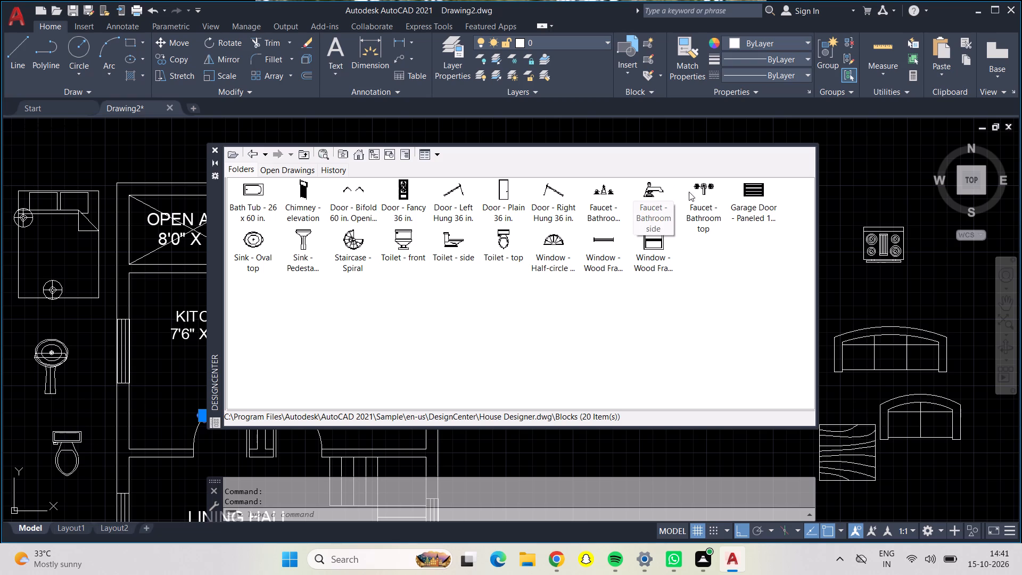
pyautogui.moveTo(704, 188); pyautogui.dragTo(97, 398)
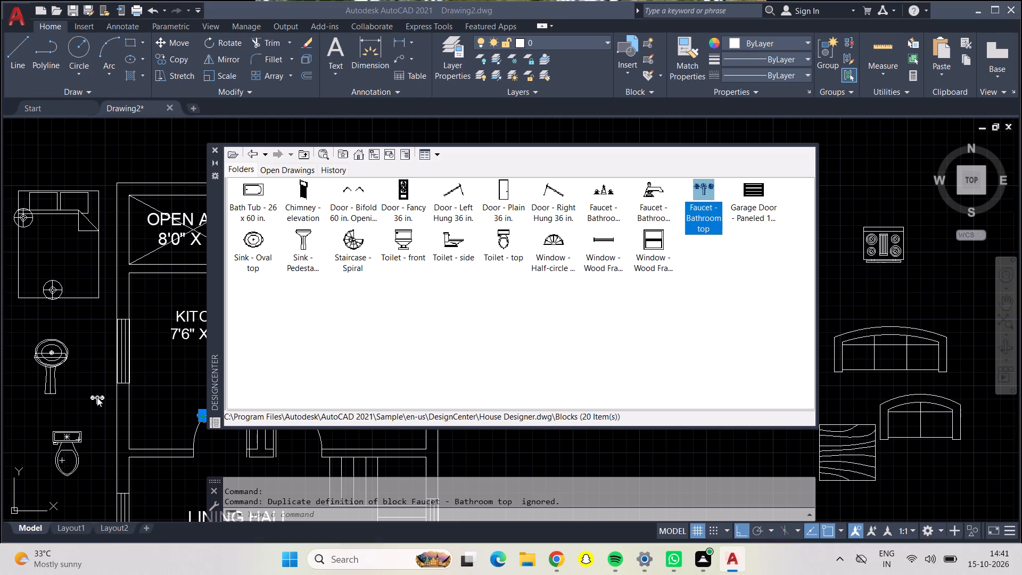
pyautogui.click(217, 153)
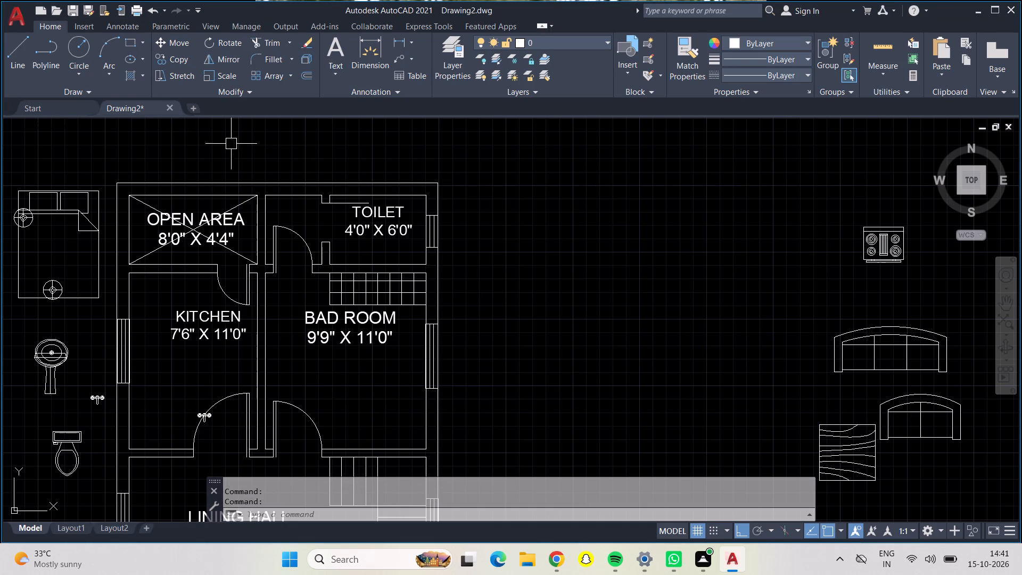
# Move the TOILET 4'0" X 6'0" label about 7'-3" horizontally out of its room, past the window wall.
pyautogui.click(366, 231)
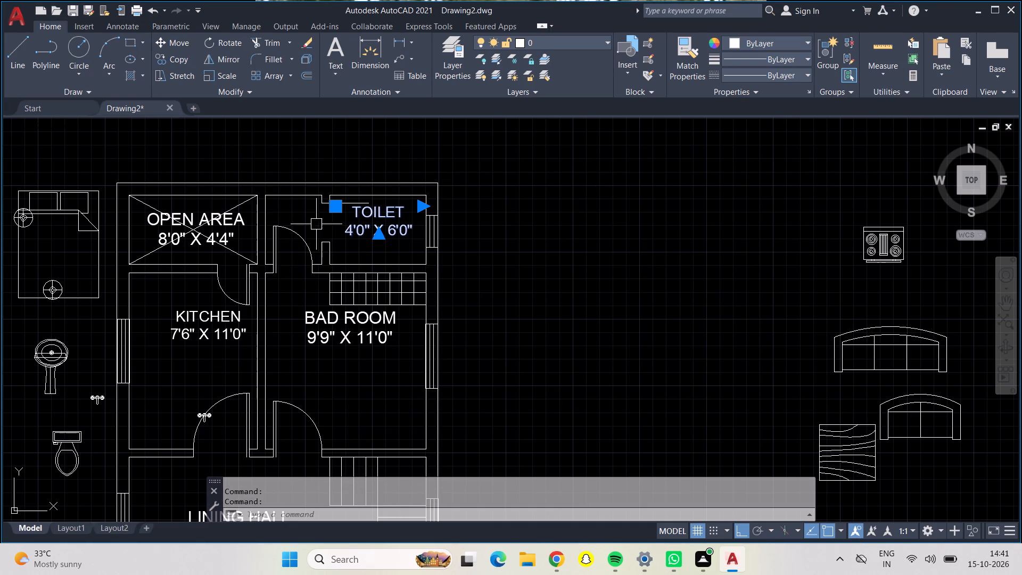
pyautogui.click(184, 43)
pyautogui.moveTo(389, 234); pyautogui.dragTo(416, 240)
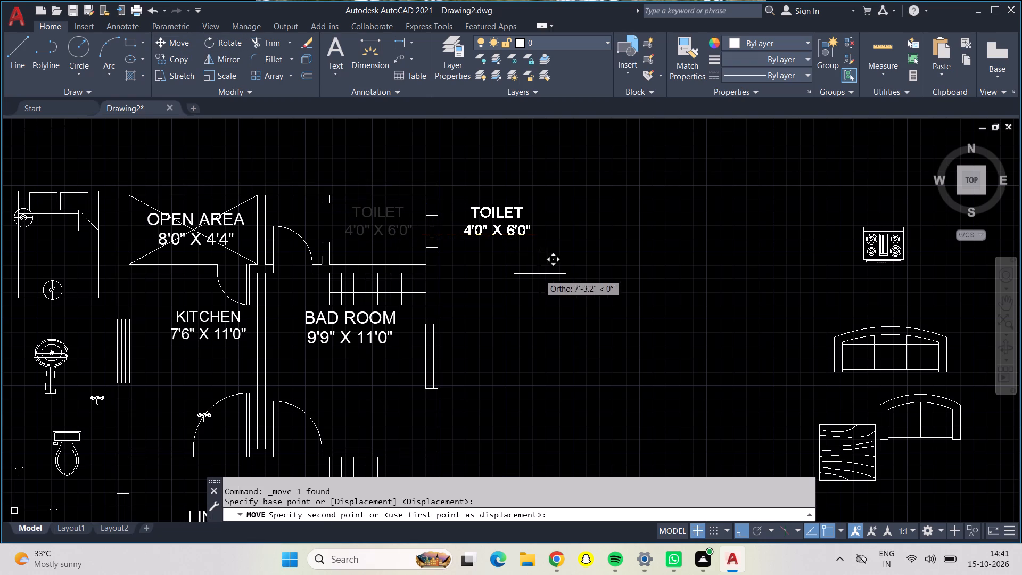
pyautogui.click(540, 274)
# Copy the Toilet - top block, with Ortho off, to the empty space below the relocated TOILET 4'0" X 6'0" label.
pyautogui.click(75, 446)
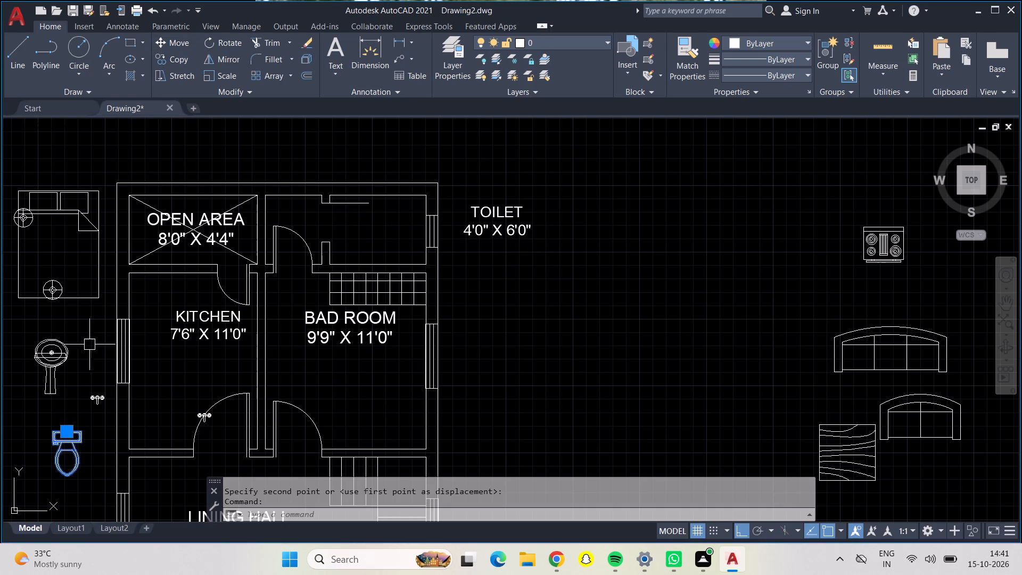
pyautogui.click(175, 55)
pyautogui.click(68, 458)
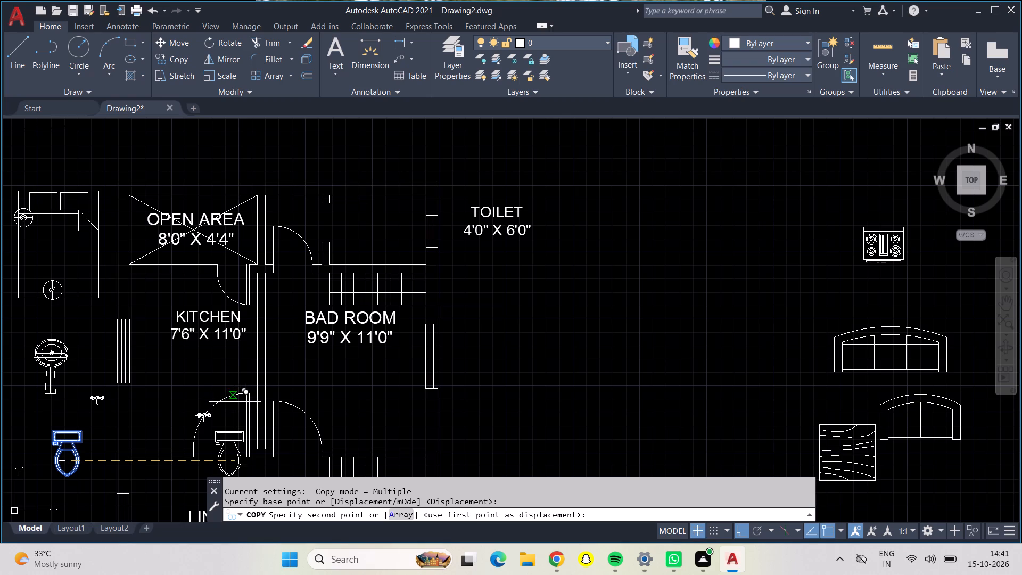
pyautogui.press('F8')
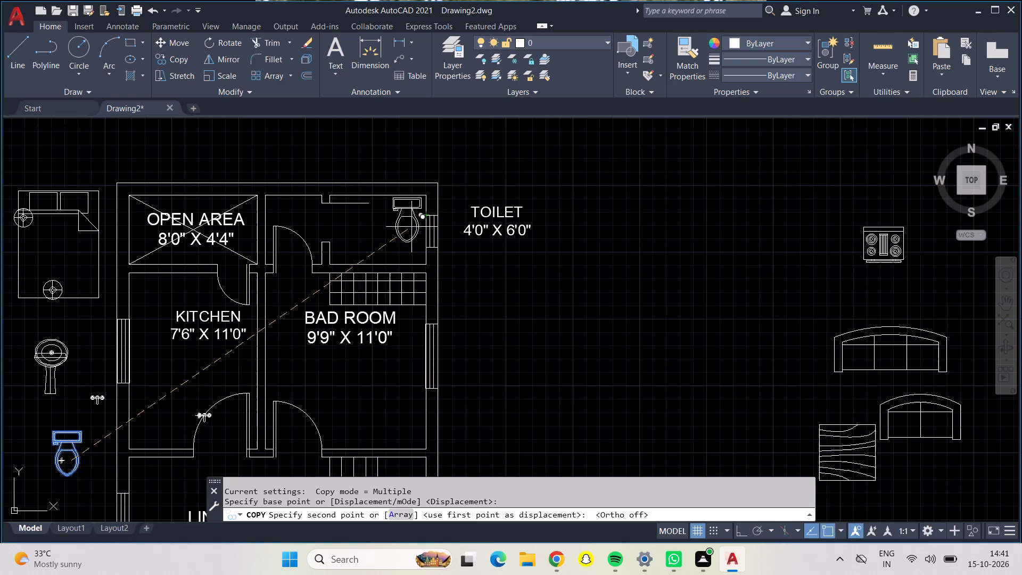
pyautogui.scroll(2, 405, 219)
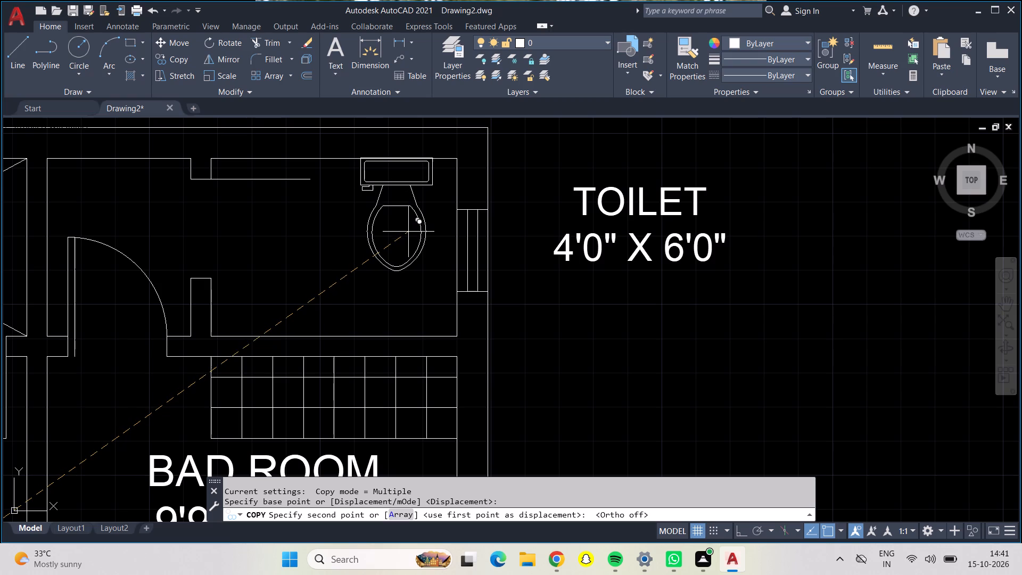
pyautogui.click(690, 371)
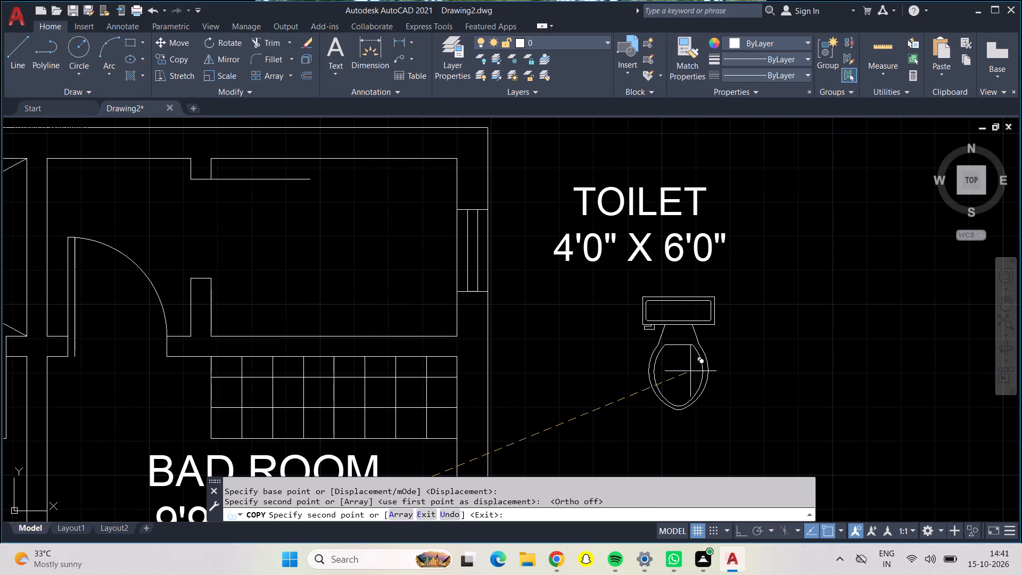
pyautogui.press('Escape')
# Rotate the copied toilet block 180° about a point near the front of its bowl, with Ortho on.
pyautogui.click(679, 337)
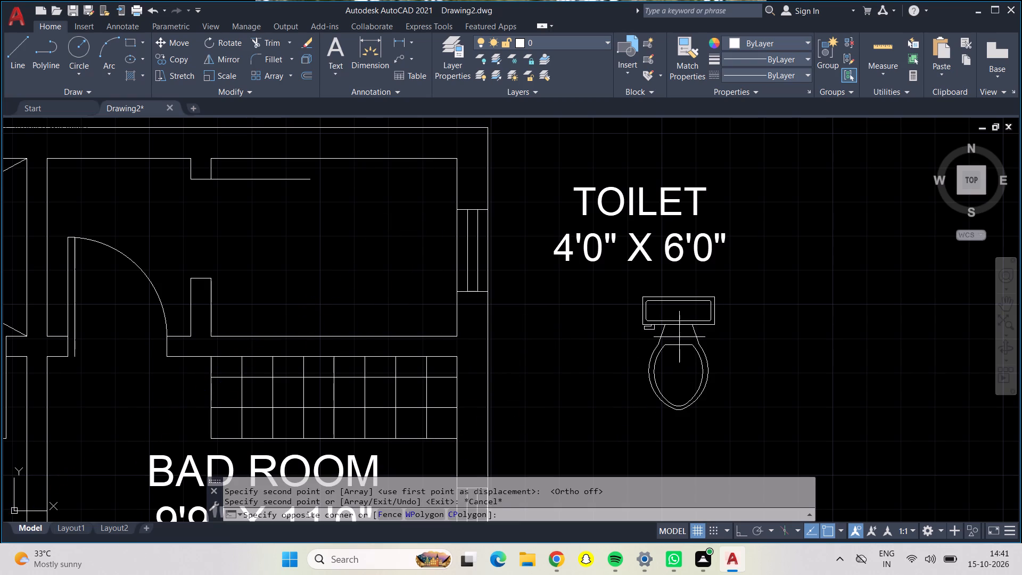
pyautogui.click(679, 337)
pyautogui.click(665, 354)
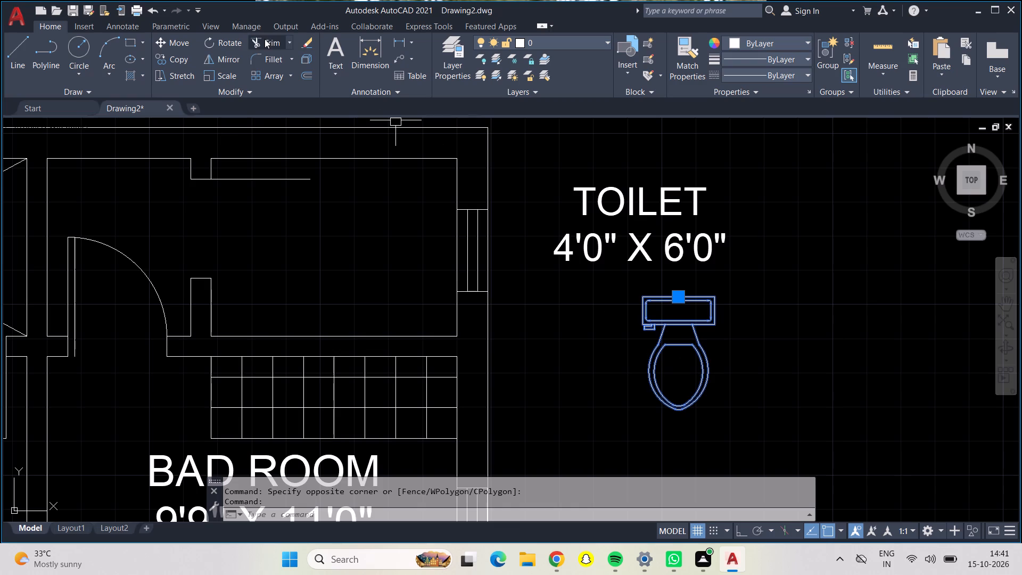
pyautogui.click(239, 43)
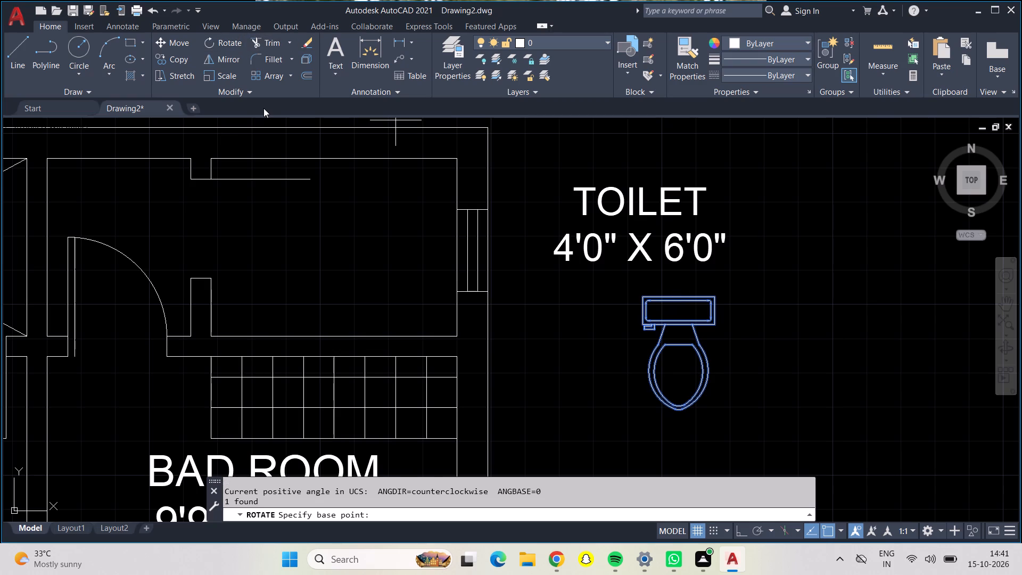
pyautogui.press('F8')
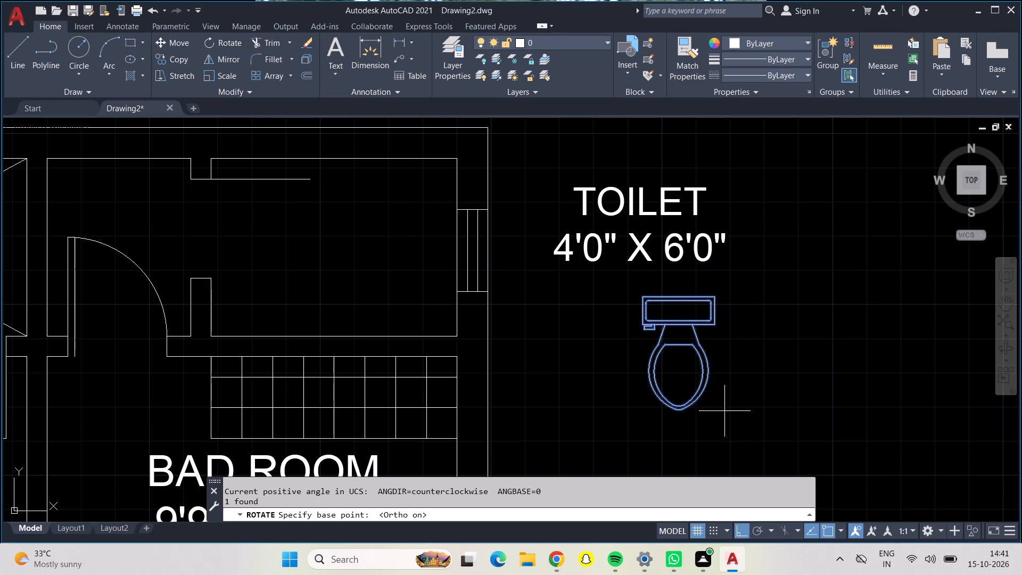
pyautogui.click(677, 396)
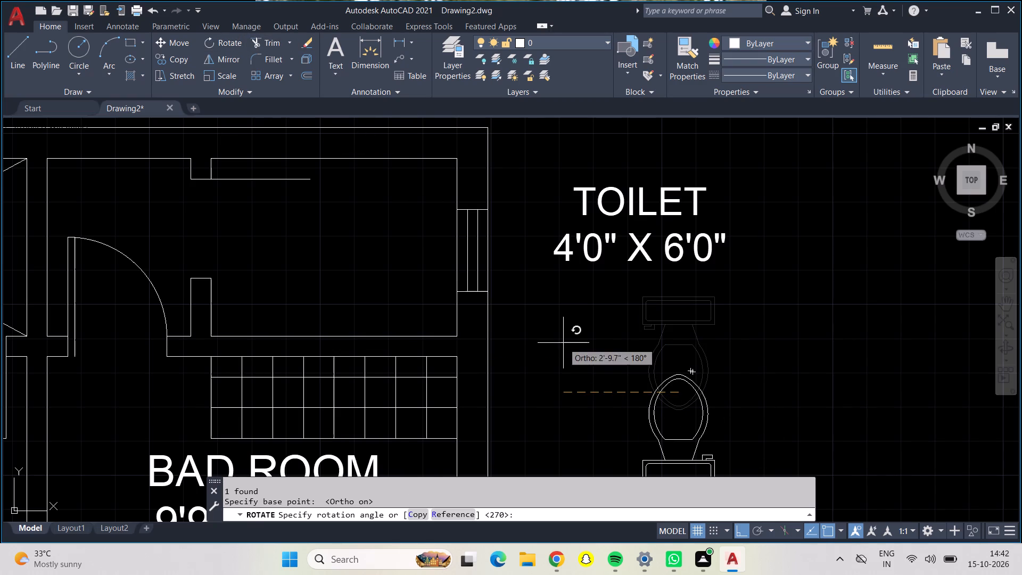
pyautogui.click(563, 343)
# Move the rotated toilet block, with Ortho off, into the upper toilet room beside the window, its tank near the lower wall.
pyautogui.click(653, 389)
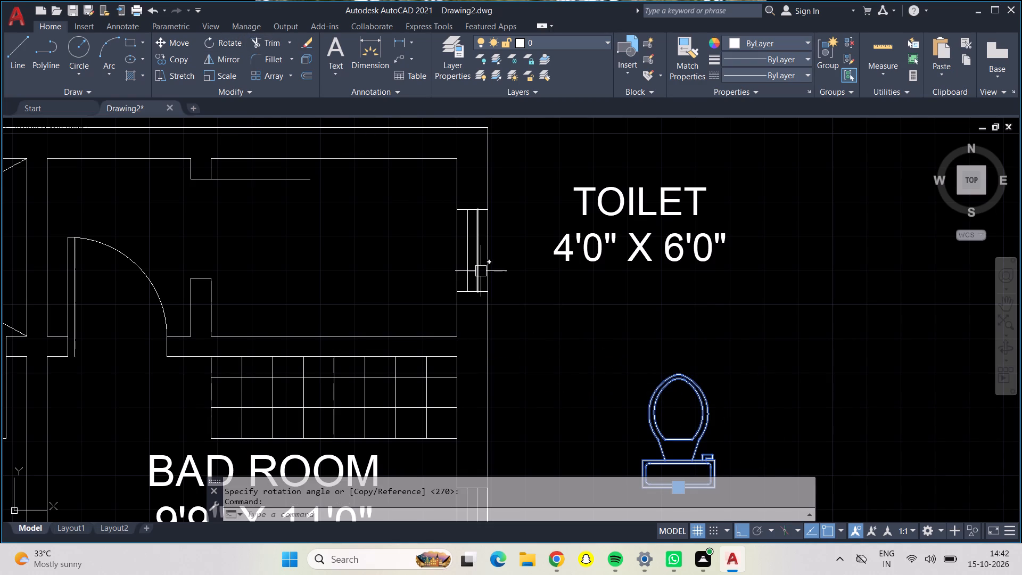
pyautogui.press('F8')
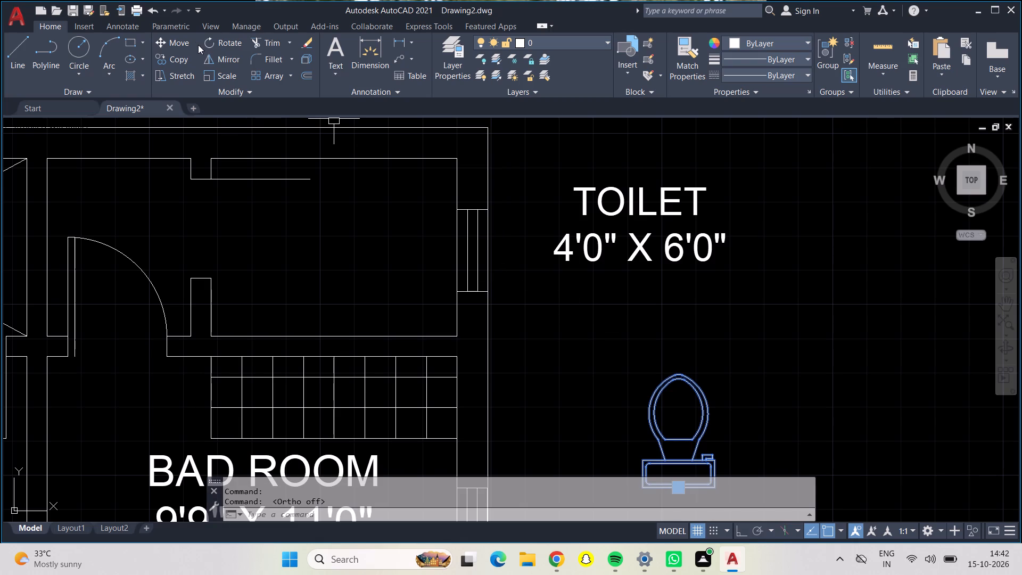
pyautogui.click(182, 40)
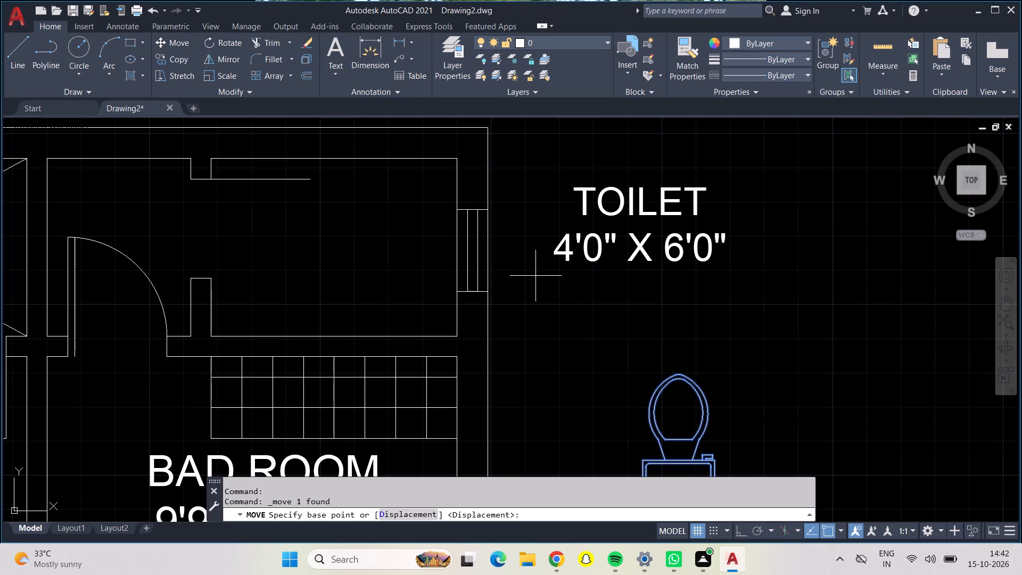
pyautogui.moveTo(653, 402); pyautogui.dragTo(631, 399)
pyautogui.scroll(1, 384, 237)
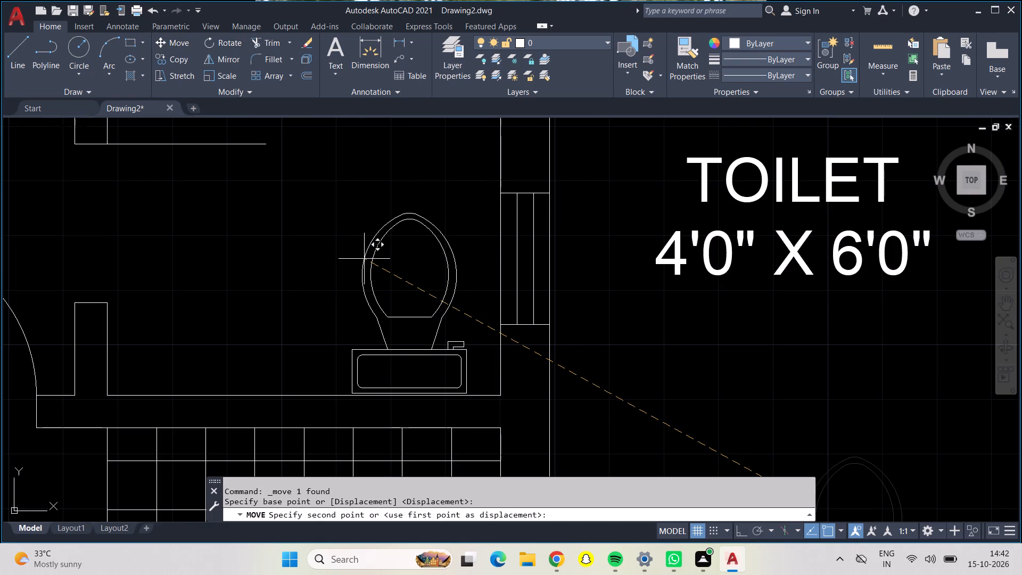
pyautogui.click(361, 261)
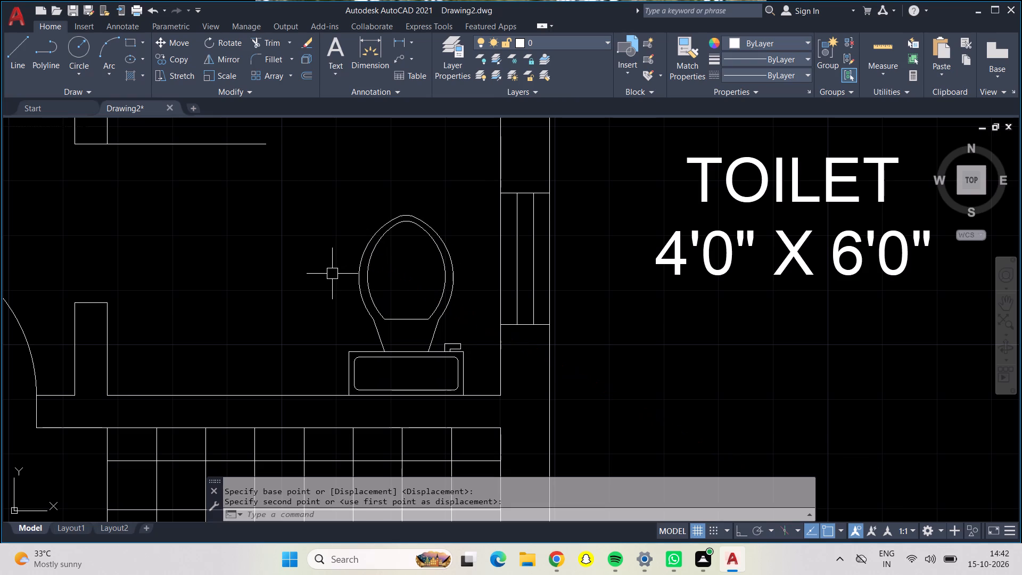
# Offset the kitchen's left, lower and upper inner wall lines 2' into the room as counter edges.
pyautogui.moveTo(332, 274); pyautogui.dragTo(345, 280, button='middle')
pyautogui.scroll(-3, 345, 280)
pyautogui.moveTo(327, 293); pyautogui.dragTo(378, 279, button='middle')
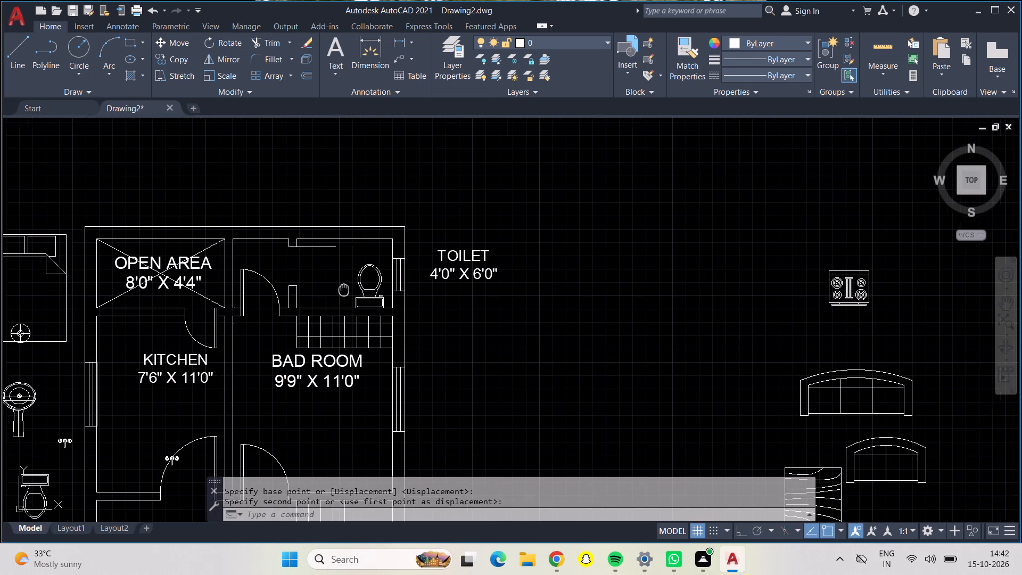
pyautogui.moveTo(378, 279); pyautogui.dragTo(549, 193, button='middle')
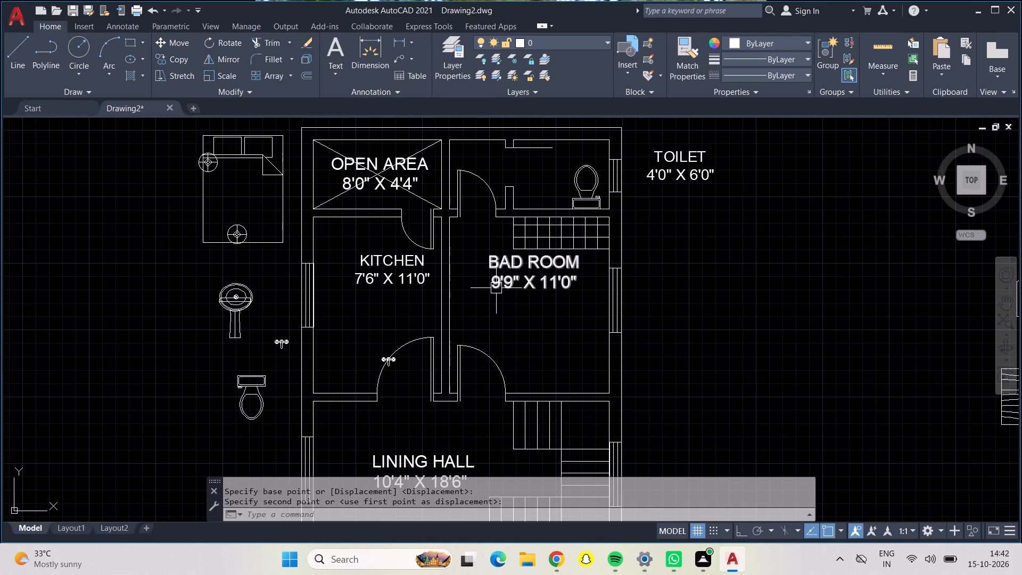
pyautogui.moveTo(508, 329); pyautogui.dragTo(548, 206, button='middle')
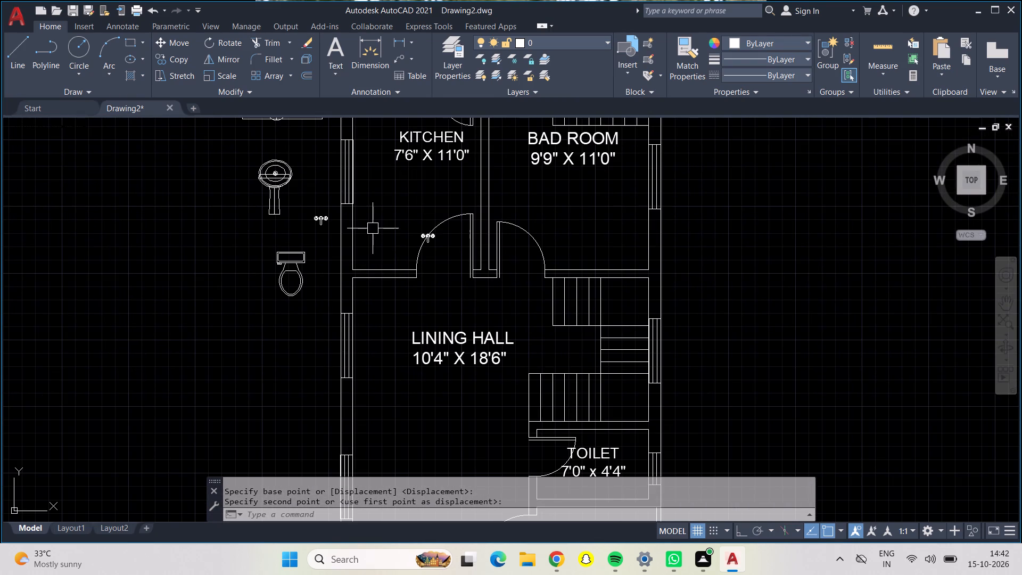
pyautogui.scroll(2, 375, 206)
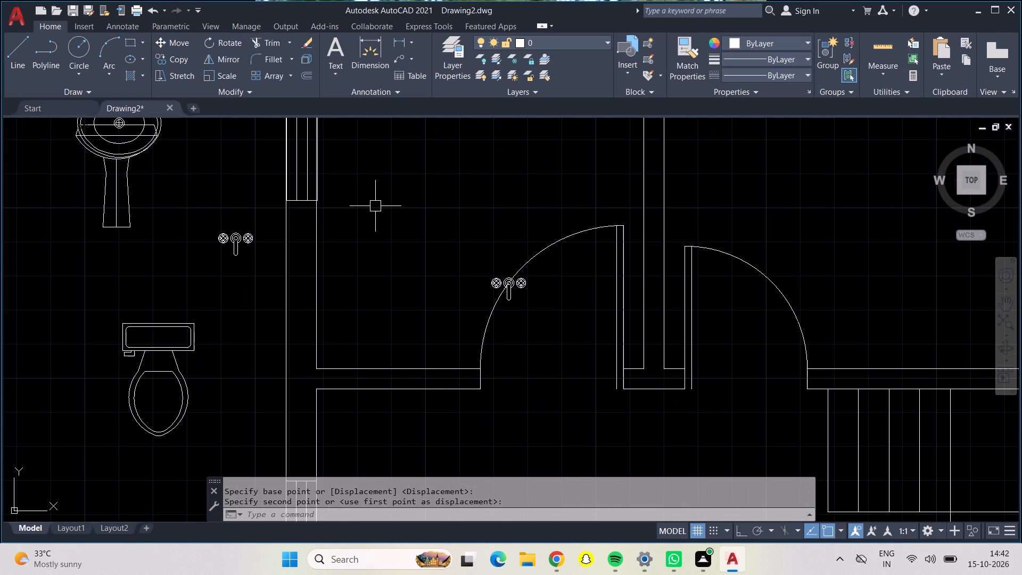
pyautogui.press('Escape')
pyautogui.press('o')
pyautogui.press('Return')
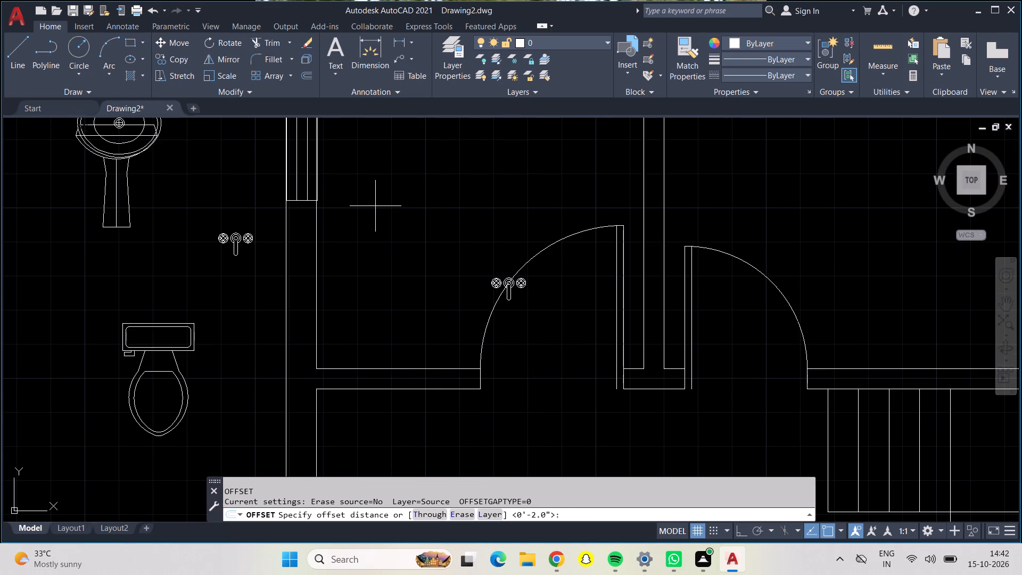
pyautogui.write("2'")
pyautogui.press('Return')
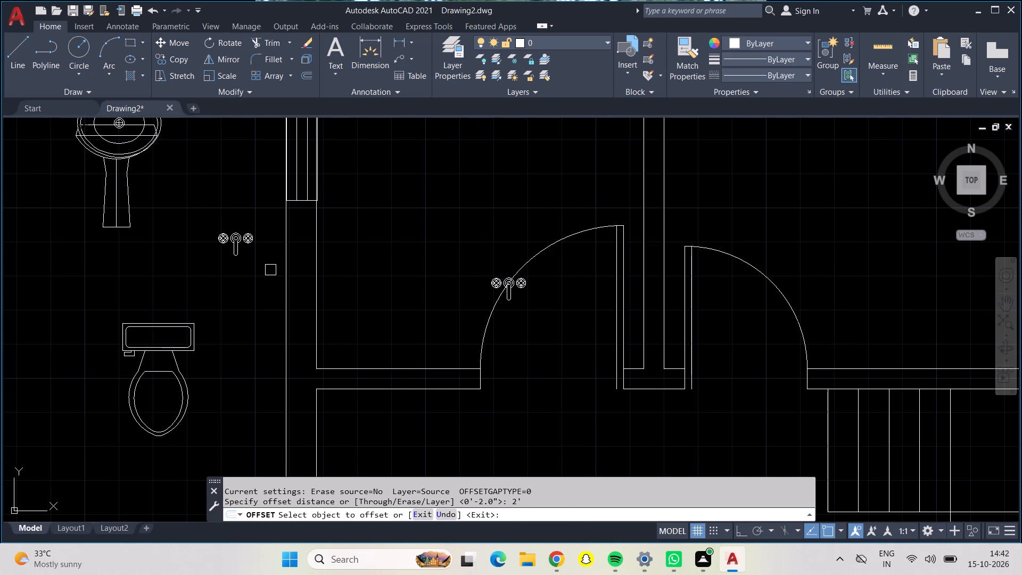
pyautogui.click(315, 302)
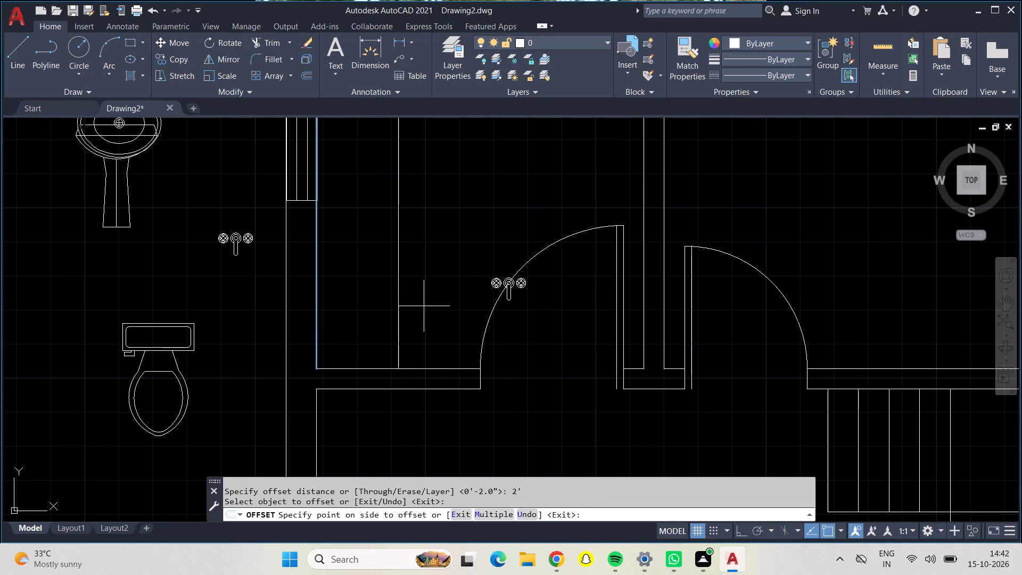
pyautogui.click(424, 306)
pyautogui.click(420, 366)
pyautogui.click(438, 238)
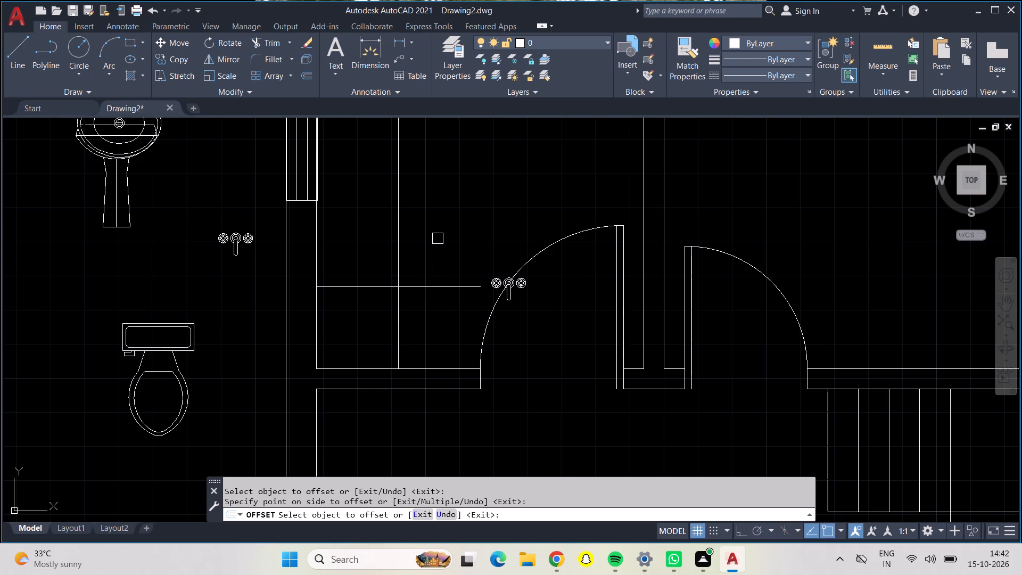
pyautogui.moveTo(438, 239); pyautogui.dragTo(385, 560, button='middle')
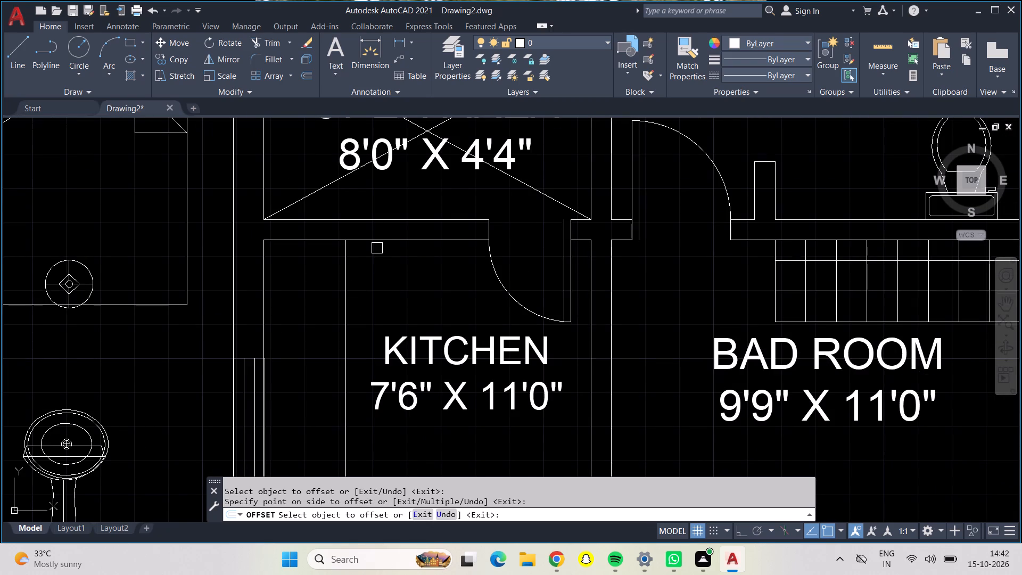
pyautogui.click(380, 240)
pyautogui.click(380, 268)
pyautogui.press('Escape')
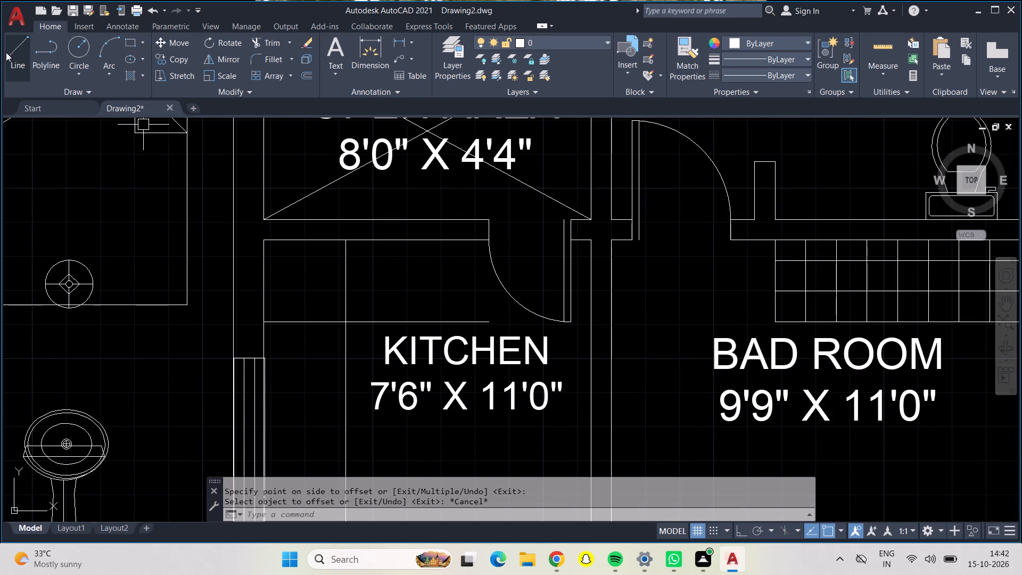
# Draw a vertical line from the kitchen's upper wall to the upper counter edge, just beside the upper door opening.
pyautogui.click(22, 62)
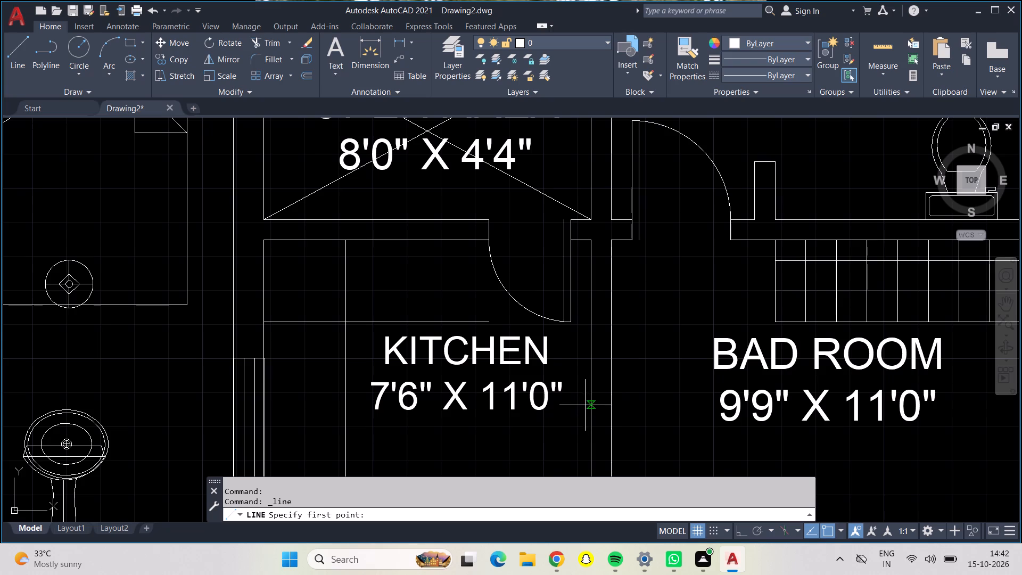
pyautogui.click(473, 242)
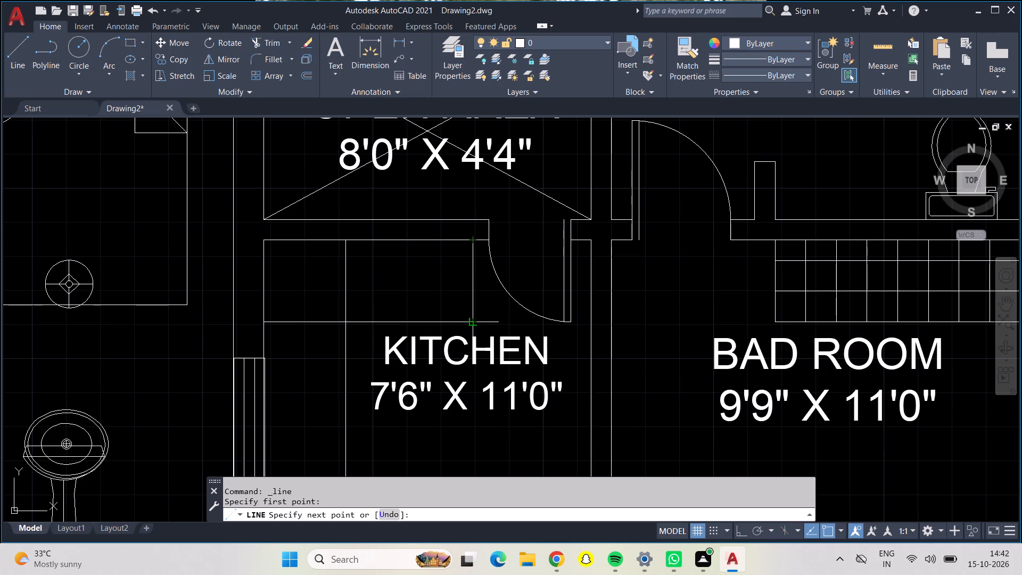
pyautogui.click(475, 321)
pyautogui.press('Escape')
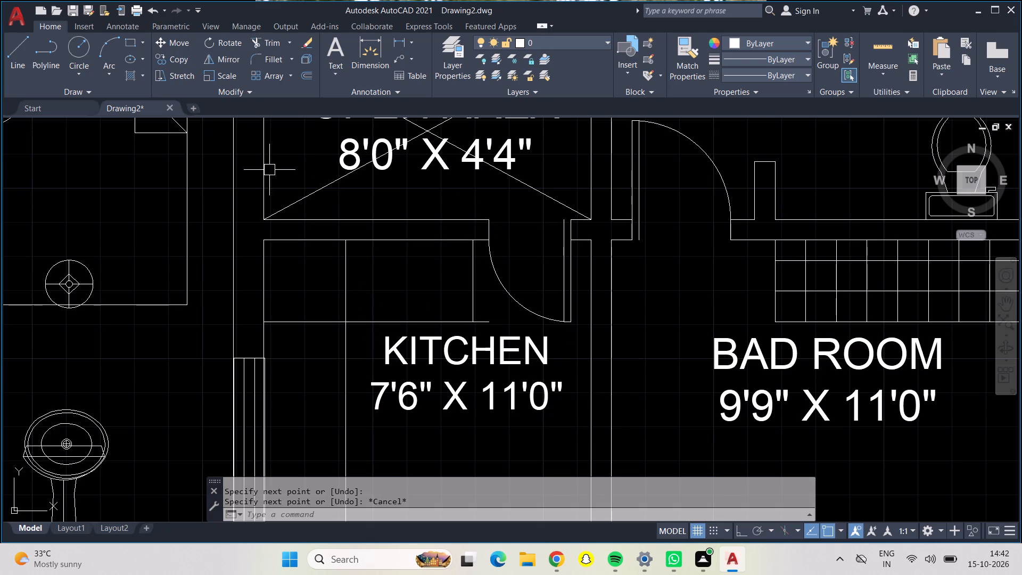
# Trim the crossing counter lines at the kitchen's upper-left and lower-left corners to form a continuous C-shaped edge.
pyautogui.click(265, 37)
pyautogui.moveTo(287, 279); pyautogui.dragTo(315, 360)
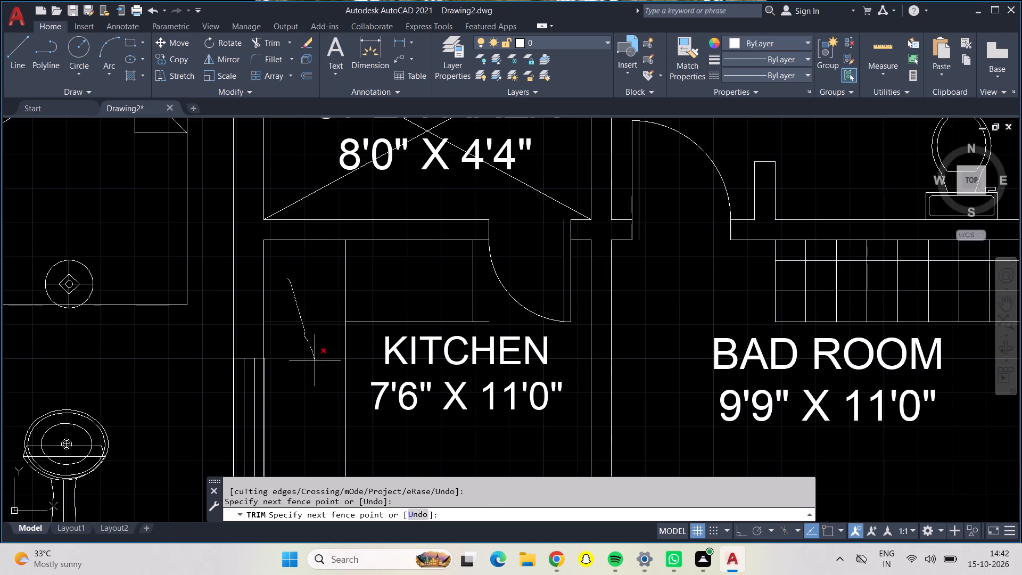
pyautogui.moveTo(315, 360); pyautogui.dragTo(353, 263)
pyautogui.scroll(-2, 351, 274)
pyautogui.moveTo(368, 364); pyautogui.dragTo(368, 364, button='middle')
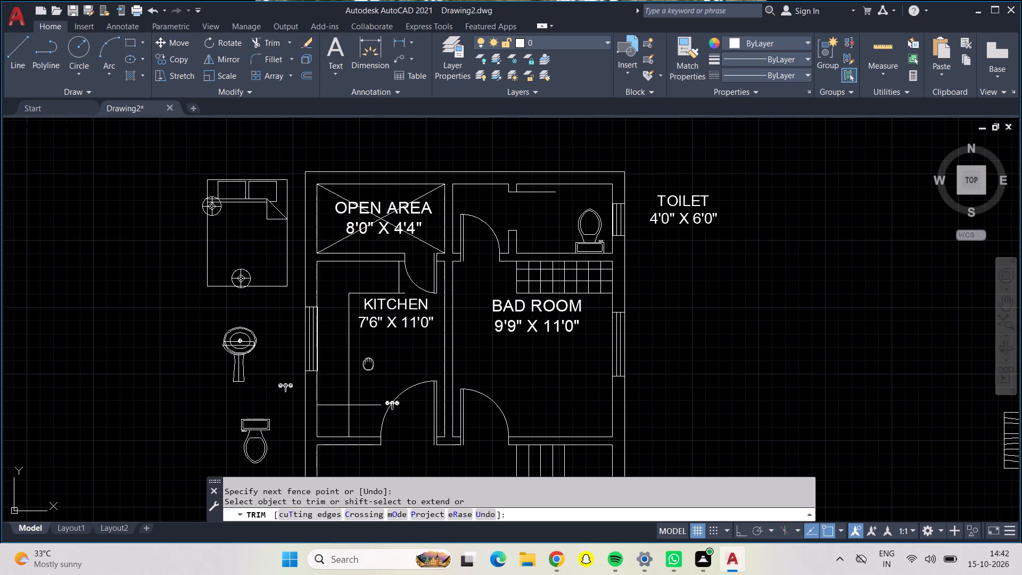
pyautogui.moveTo(368, 364); pyautogui.dragTo(373, 296, button='middle')
pyautogui.scroll(3, 344, 372)
pyautogui.click(317, 248)
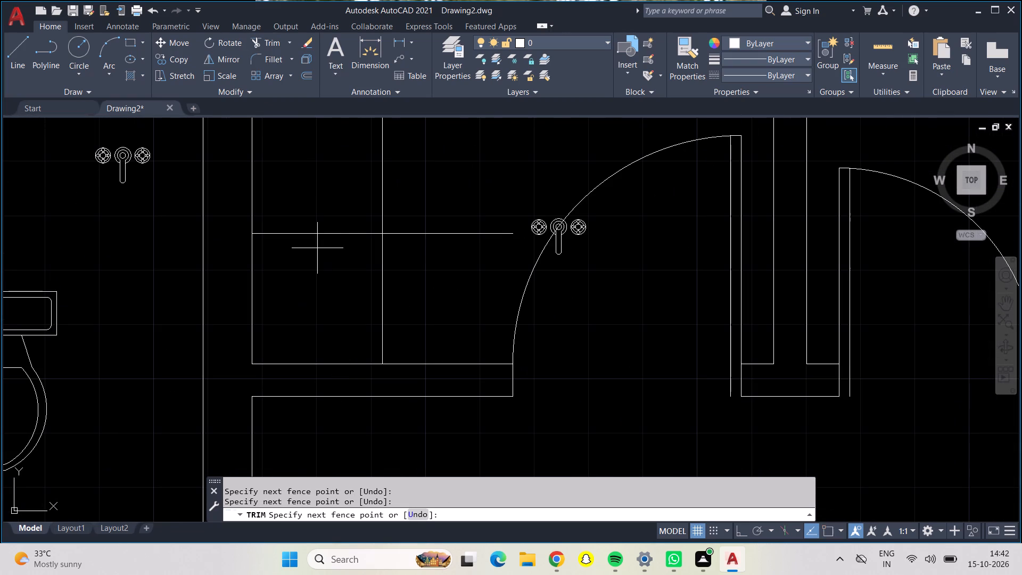
pyautogui.click(317, 236)
pyautogui.click(317, 236)
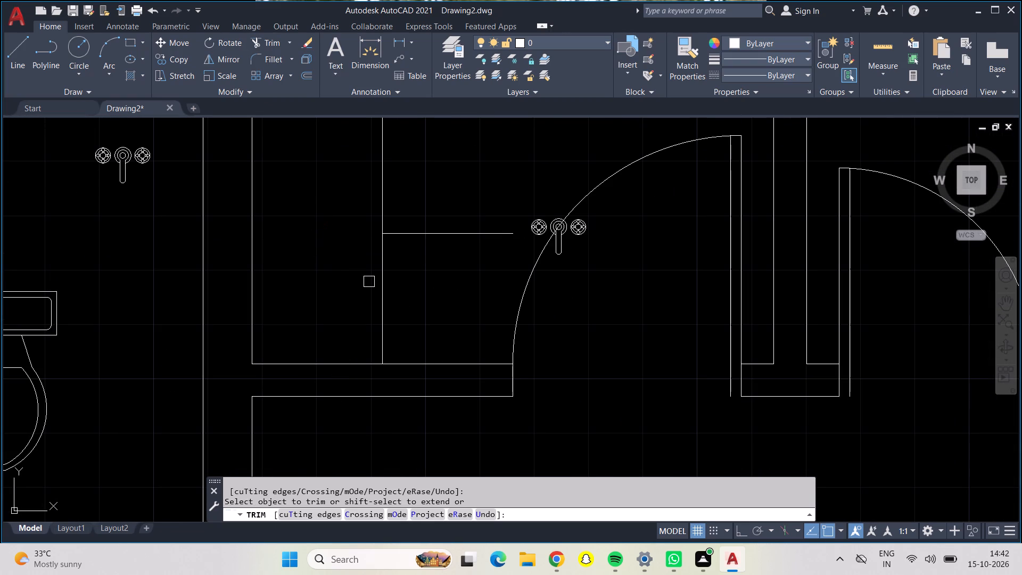
pyautogui.click(380, 288)
pyautogui.press('Escape')
# Draw a vertical line from the lower counter edge to the kitchen's lower wall, just beside the lower door opening.
pyautogui.click(18, 40)
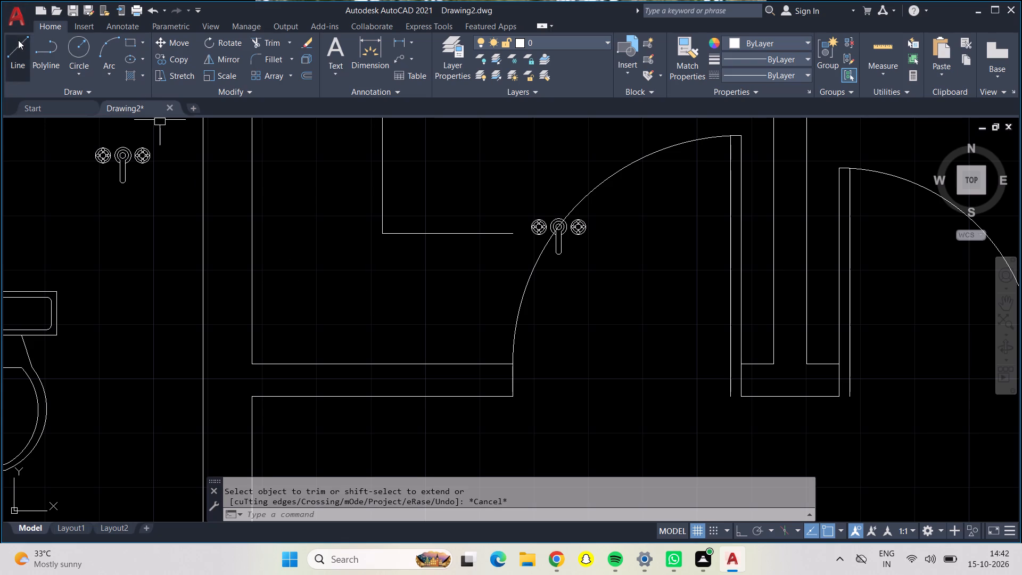
pyautogui.click(481, 235)
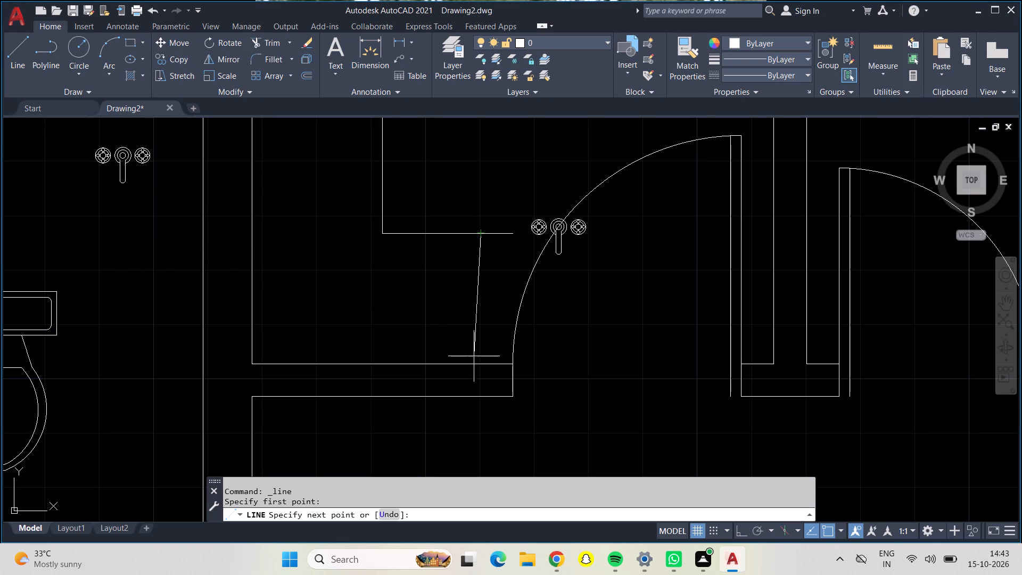
pyautogui.click(479, 364)
pyautogui.press('Escape')
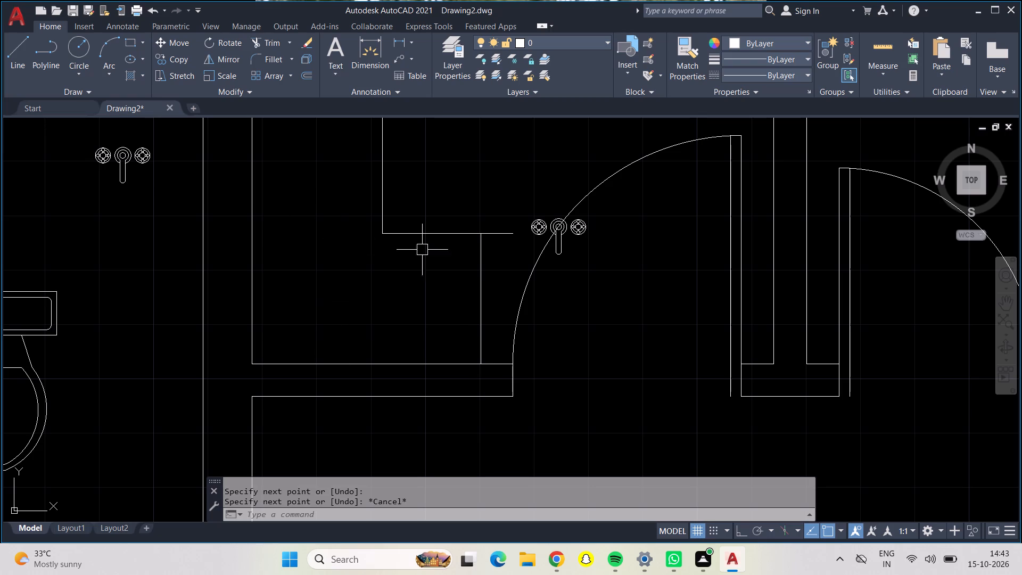
# Trim the lower and upper counter edges where they extend past their vertical end lines near the doors.
pyautogui.click(277, 42)
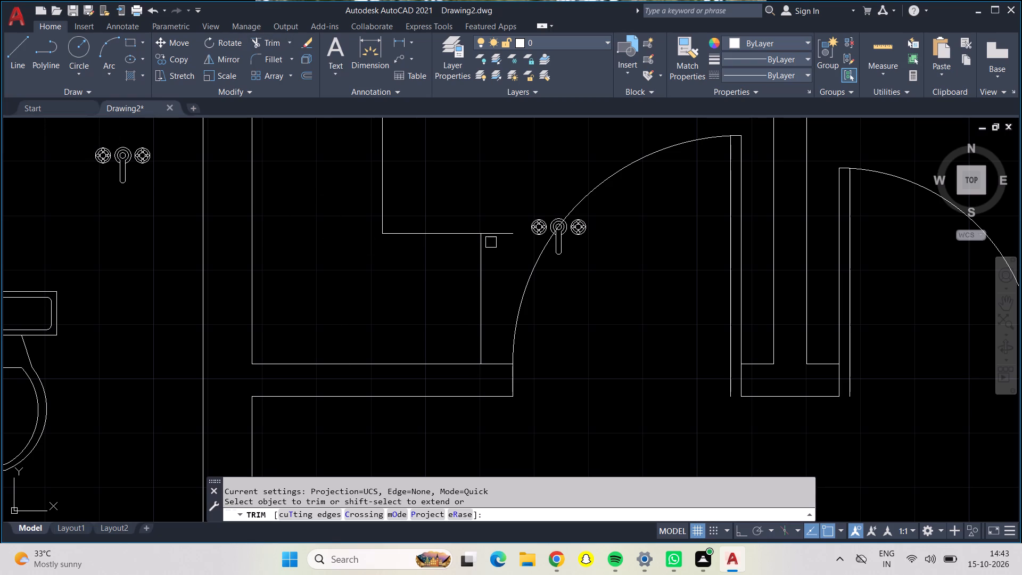
pyautogui.click(498, 234)
pyautogui.scroll(-2, 492, 225)
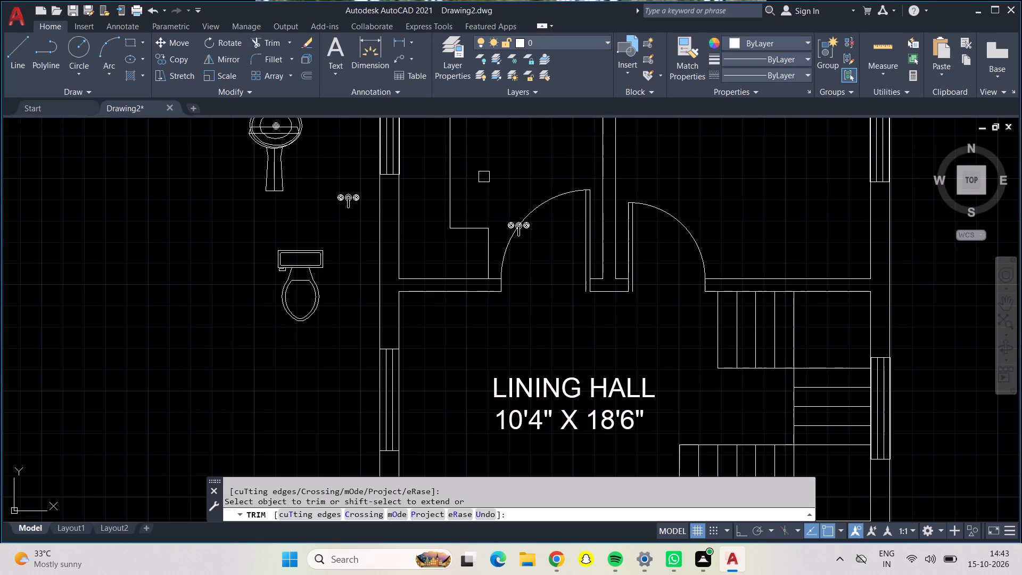
pyautogui.moveTo(484, 177); pyautogui.dragTo(415, 337, button='middle')
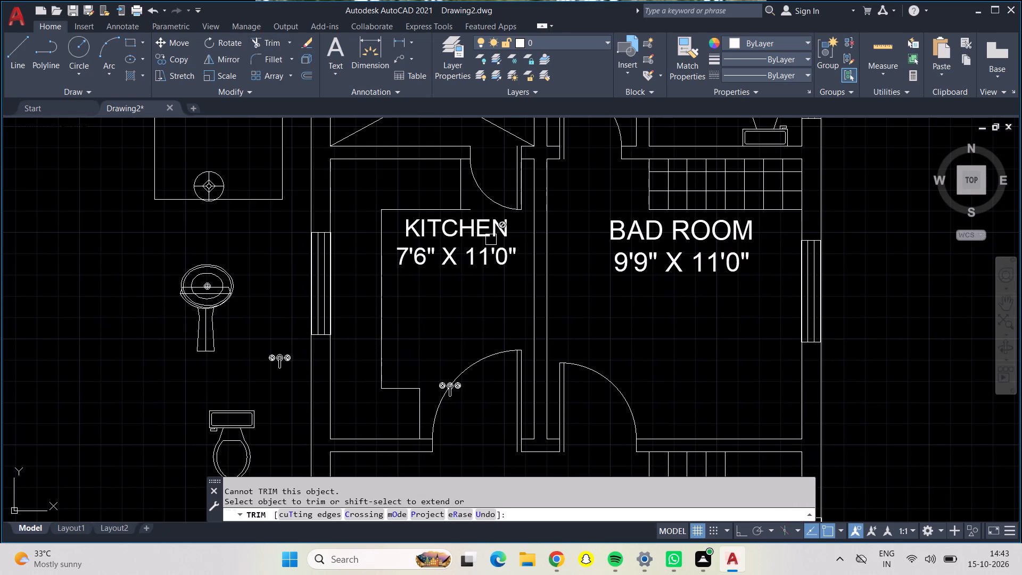
pyautogui.click(469, 208)
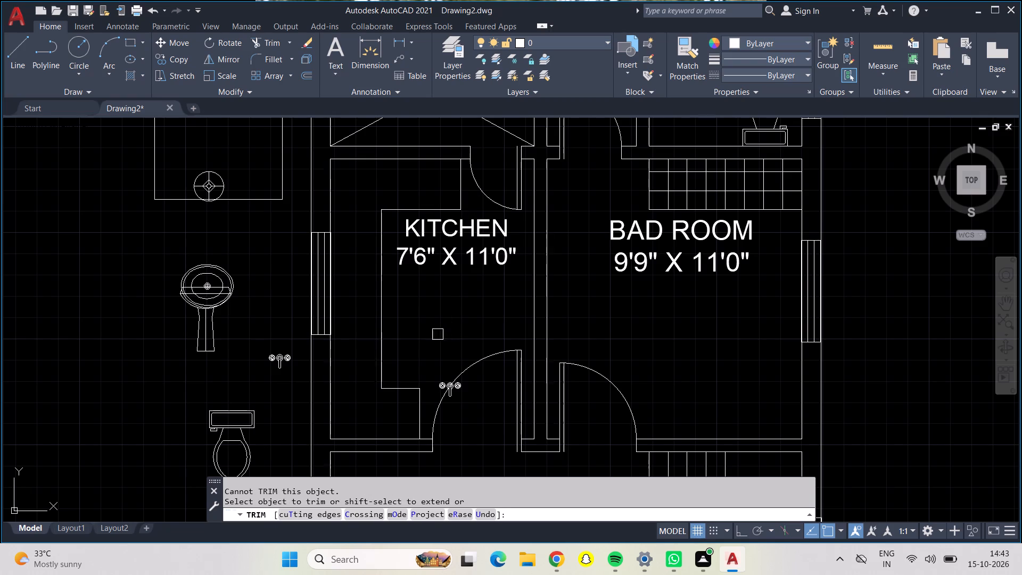
pyautogui.press('Return')
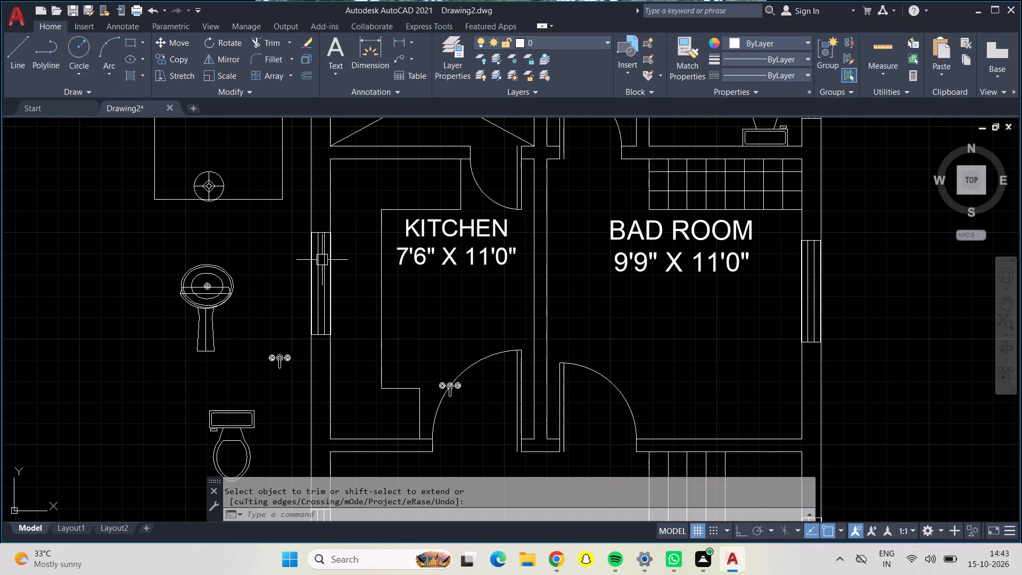
# Move the kitchen's left-hand window slightly left so that its frame lines up with the two outer wall lines.
pyautogui.scroll(6, 322, 260)
pyautogui.click(294, 263)
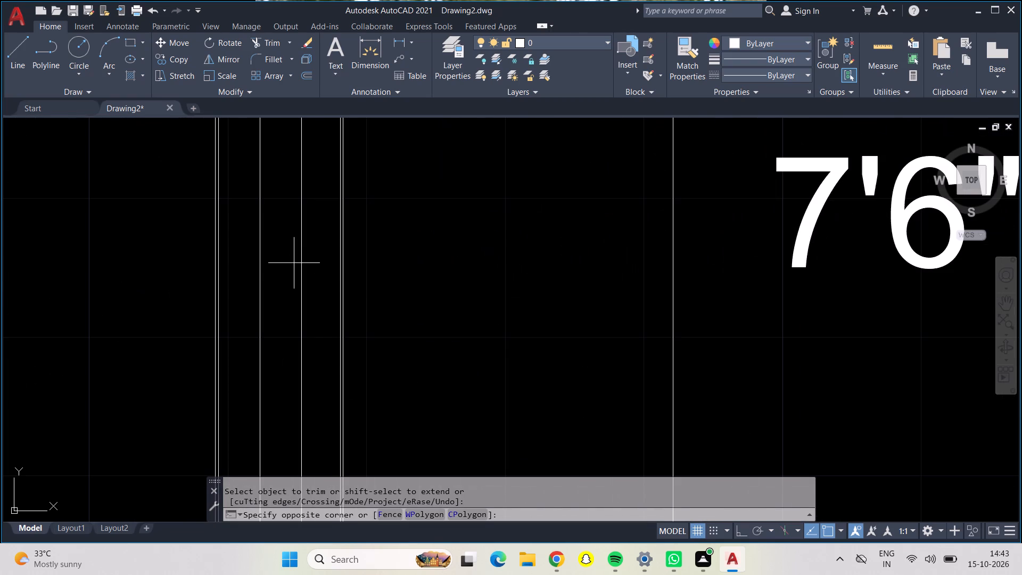
pyautogui.scroll(-2, 397, 291)
pyautogui.click(388, 258)
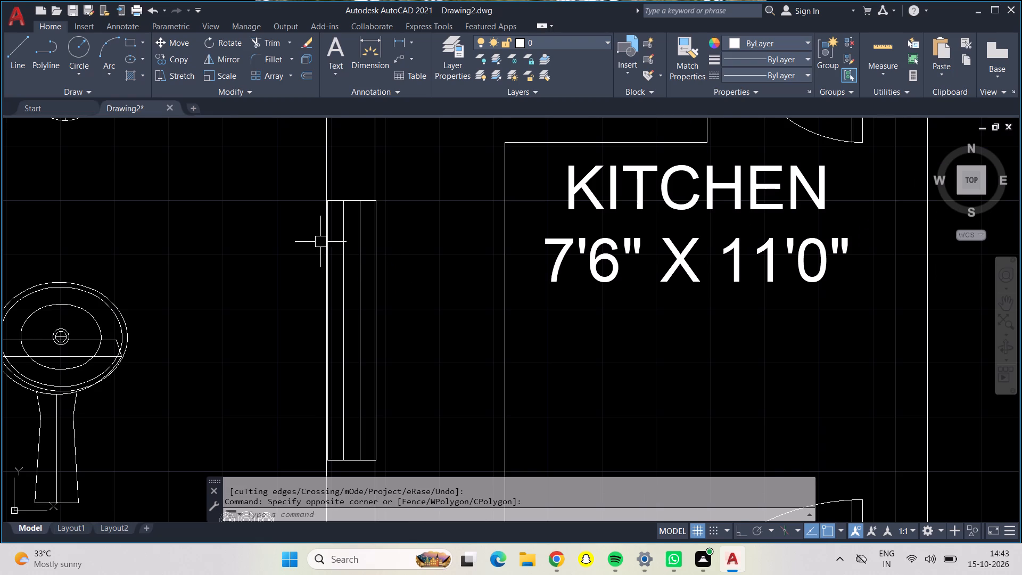
pyautogui.click(318, 162)
pyautogui.click(427, 470)
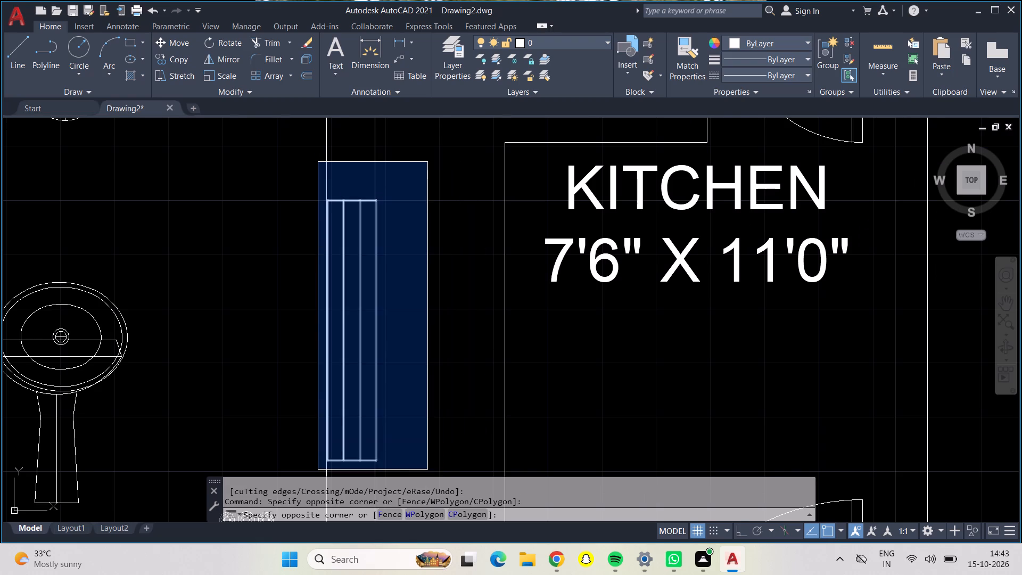
pyautogui.click(187, 38)
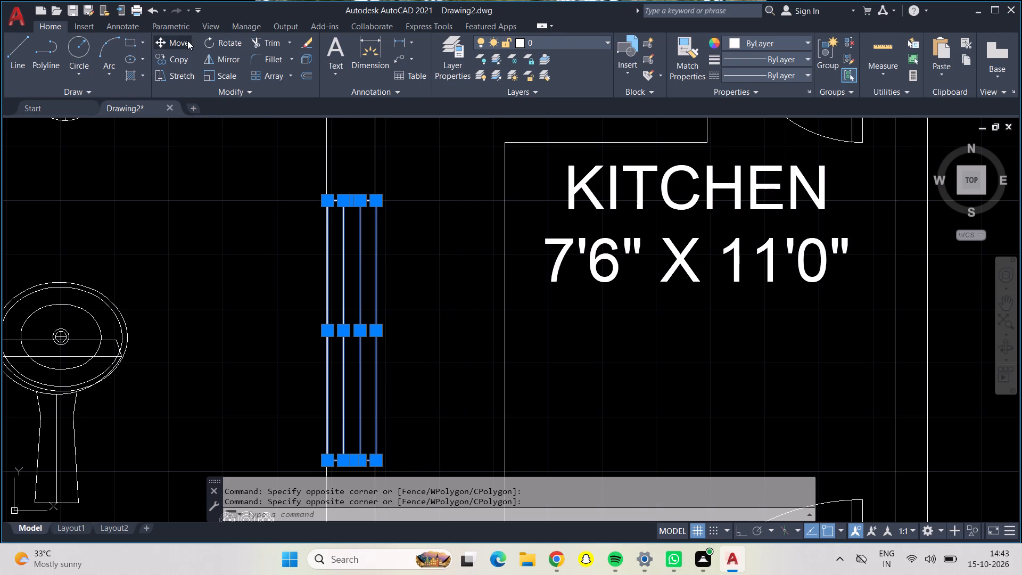
pyautogui.click(354, 266)
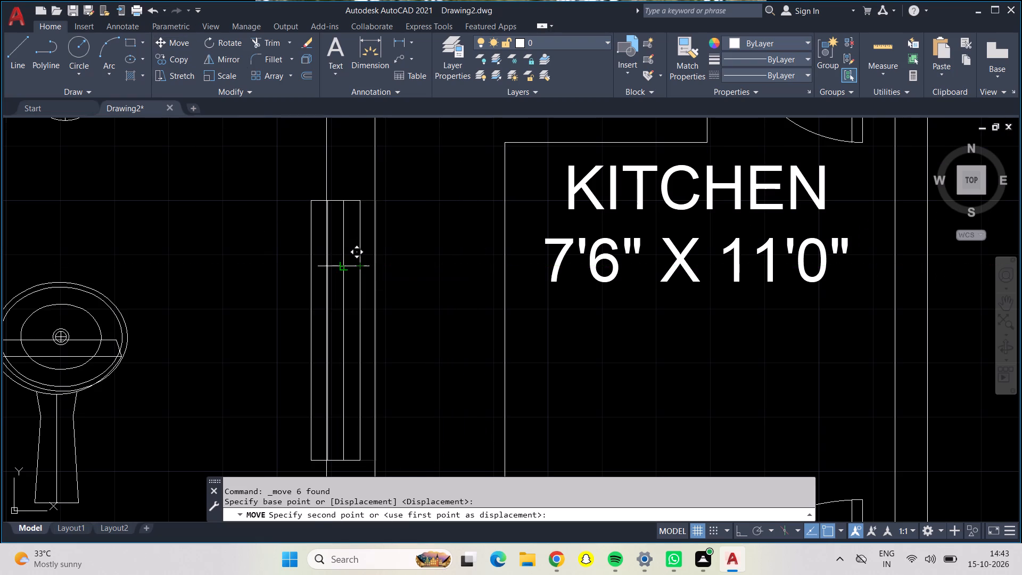
pyautogui.scroll(2, 347, 263)
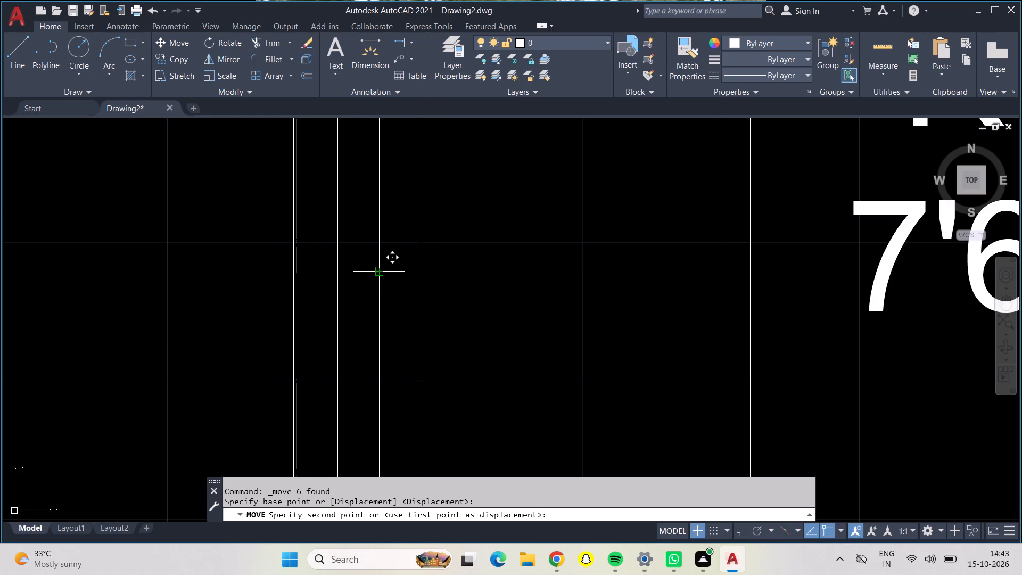
pyautogui.click(376, 277)
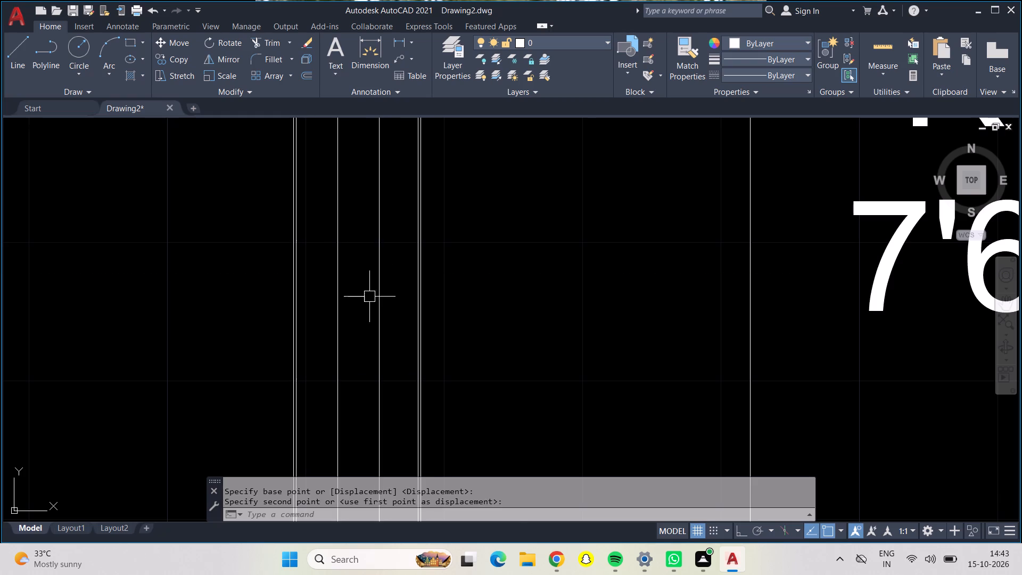
pyautogui.scroll(-3, 362, 311)
pyautogui.moveTo(389, 312); pyautogui.dragTo(374, 264, button='middle')
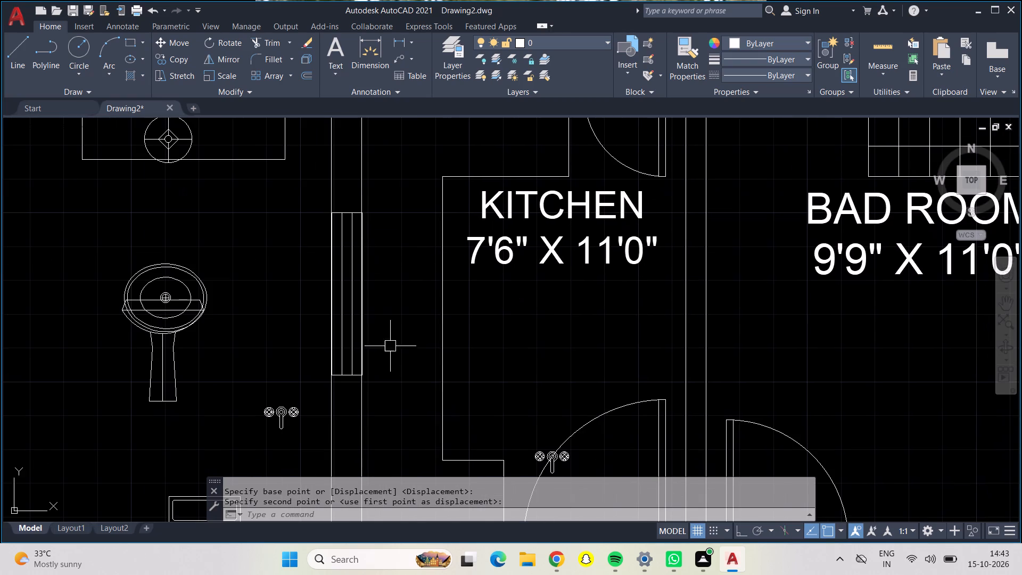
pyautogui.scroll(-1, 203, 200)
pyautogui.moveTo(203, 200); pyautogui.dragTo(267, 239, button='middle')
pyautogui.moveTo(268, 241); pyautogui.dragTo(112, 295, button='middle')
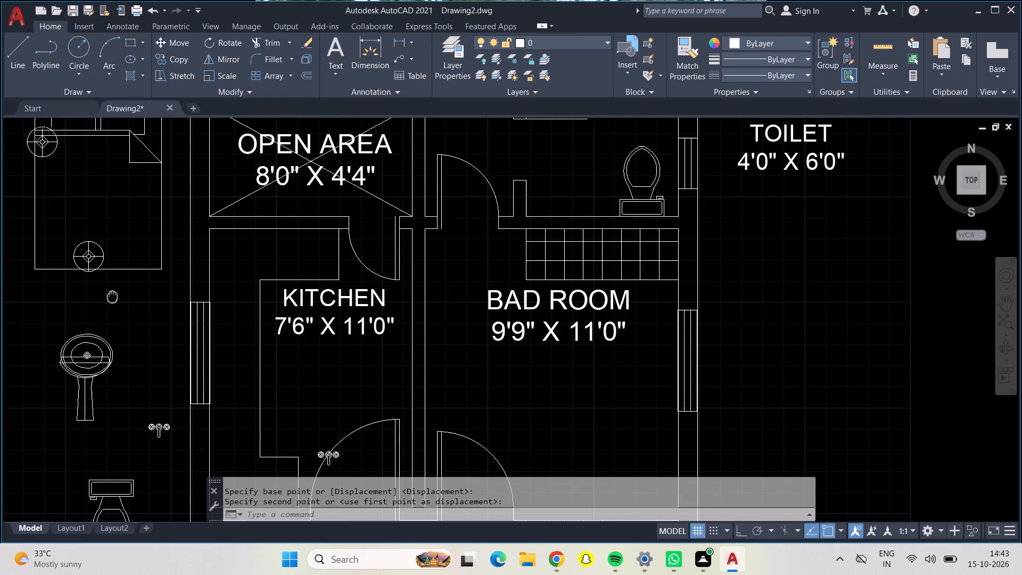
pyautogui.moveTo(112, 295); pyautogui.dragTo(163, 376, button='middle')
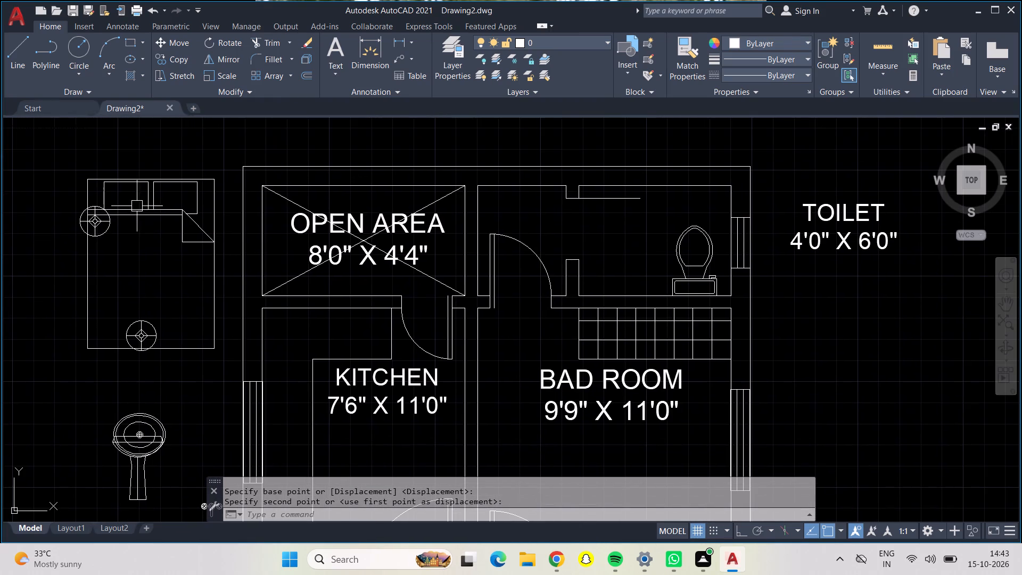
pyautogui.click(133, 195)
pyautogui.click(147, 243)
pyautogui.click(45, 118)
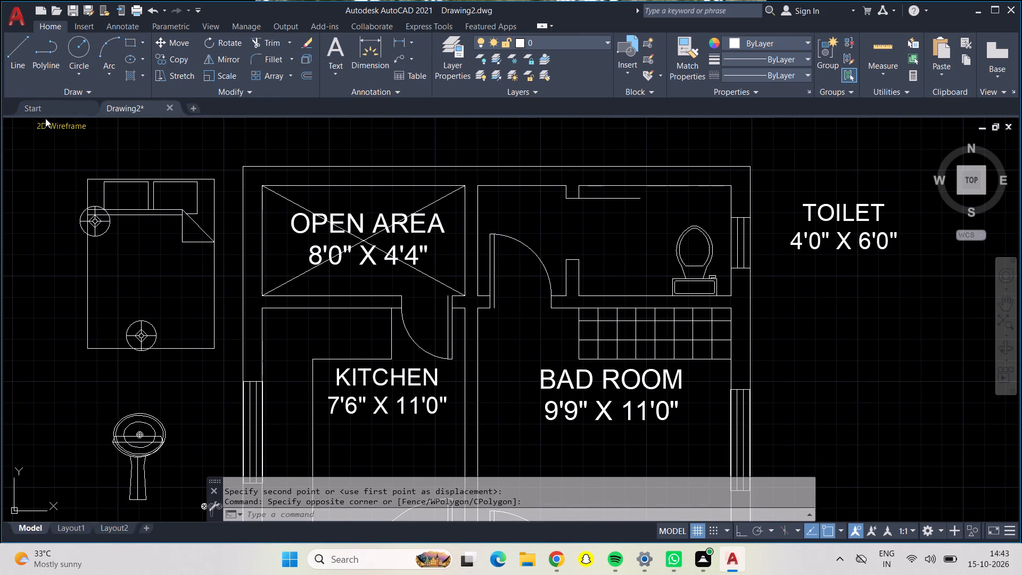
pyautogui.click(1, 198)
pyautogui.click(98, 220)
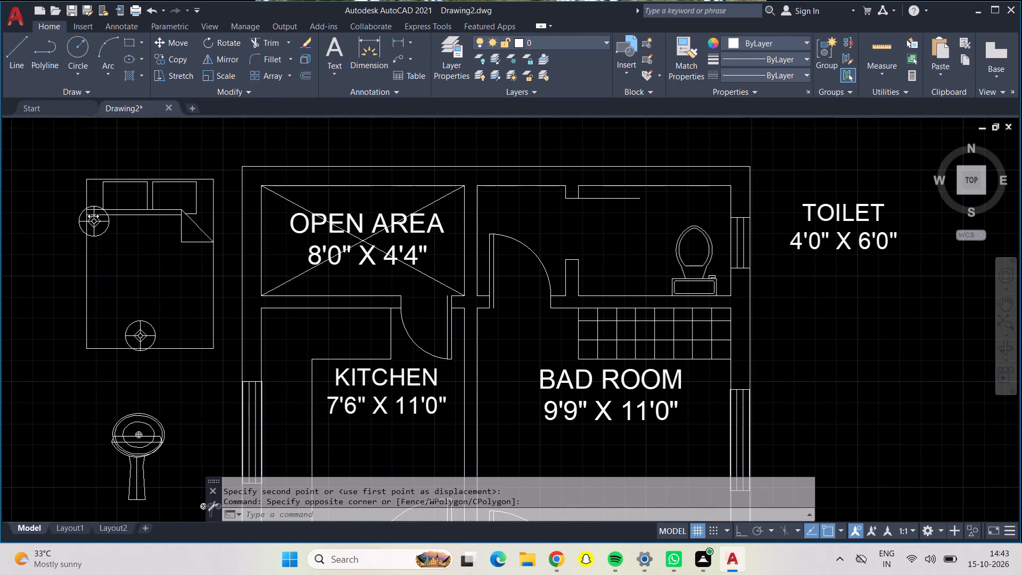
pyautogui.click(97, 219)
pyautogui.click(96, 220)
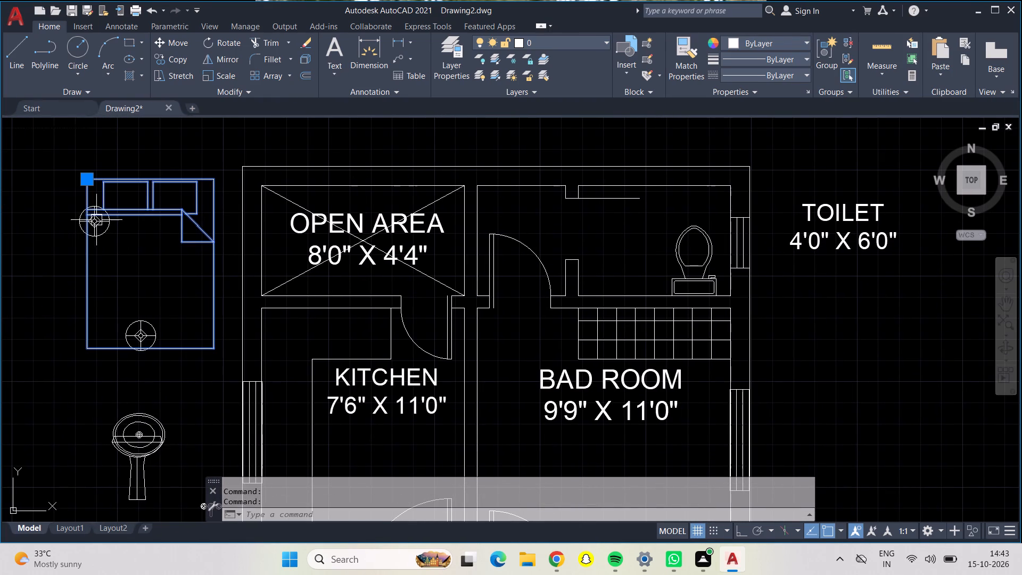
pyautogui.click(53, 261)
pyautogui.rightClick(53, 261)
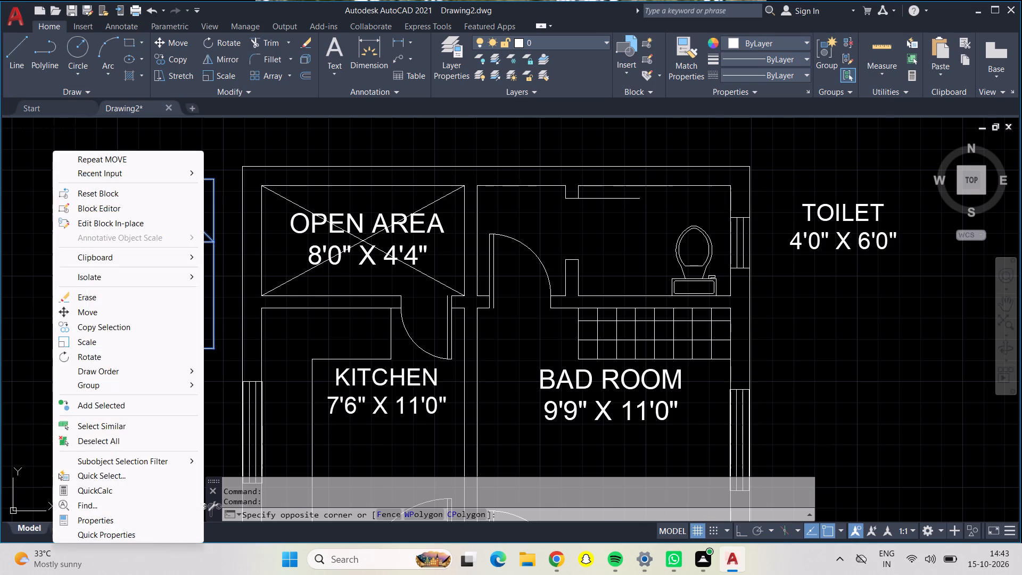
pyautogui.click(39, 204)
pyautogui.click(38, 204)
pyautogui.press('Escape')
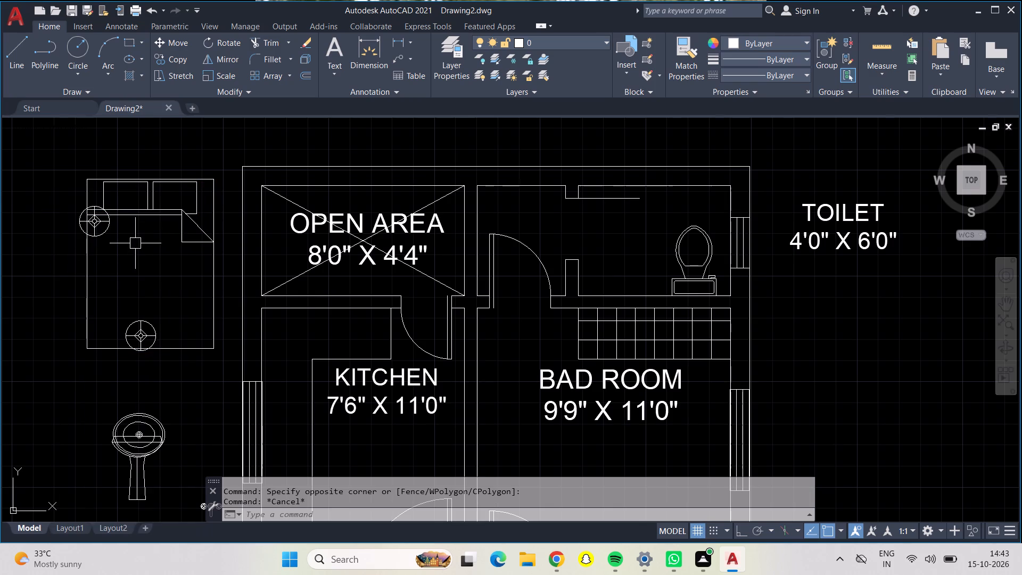
# Move the two round lamp symbols together off the bed into the empty space left of it.
pyautogui.click(101, 226)
pyautogui.click(137, 331)
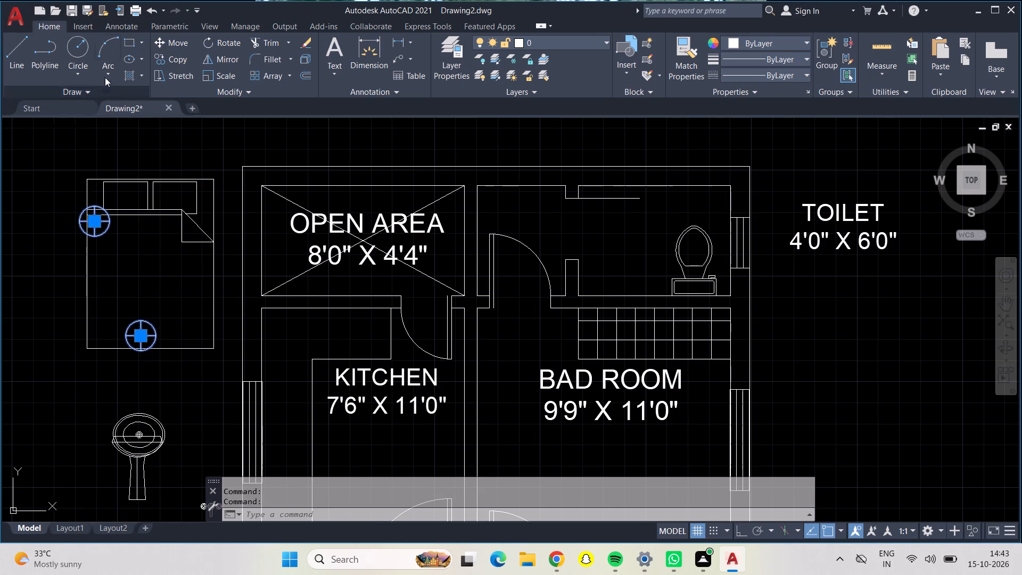
pyautogui.click(186, 46)
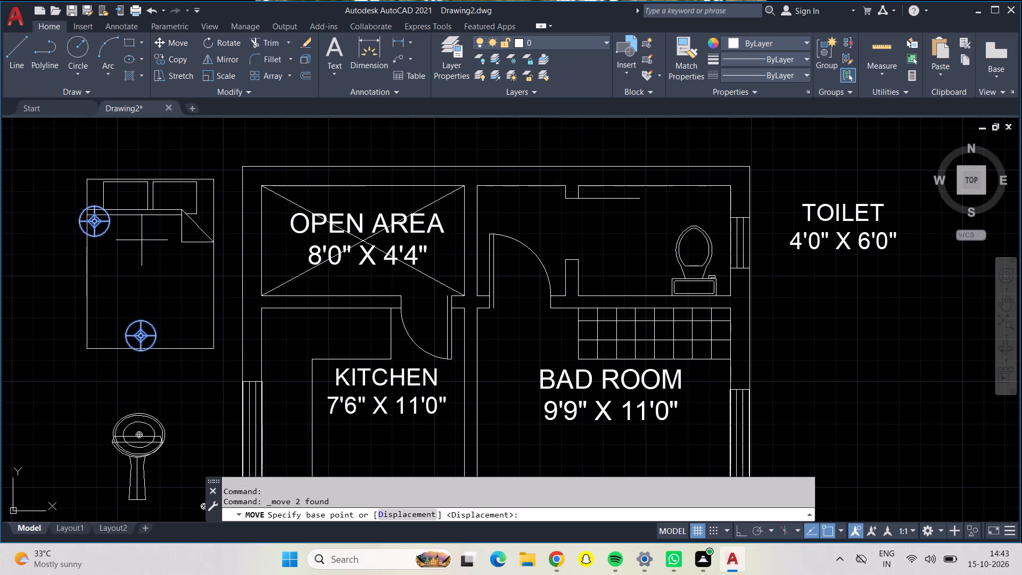
pyautogui.click(139, 247)
pyautogui.moveTo(15, 259); pyautogui.dragTo(418, 298, button='middle')
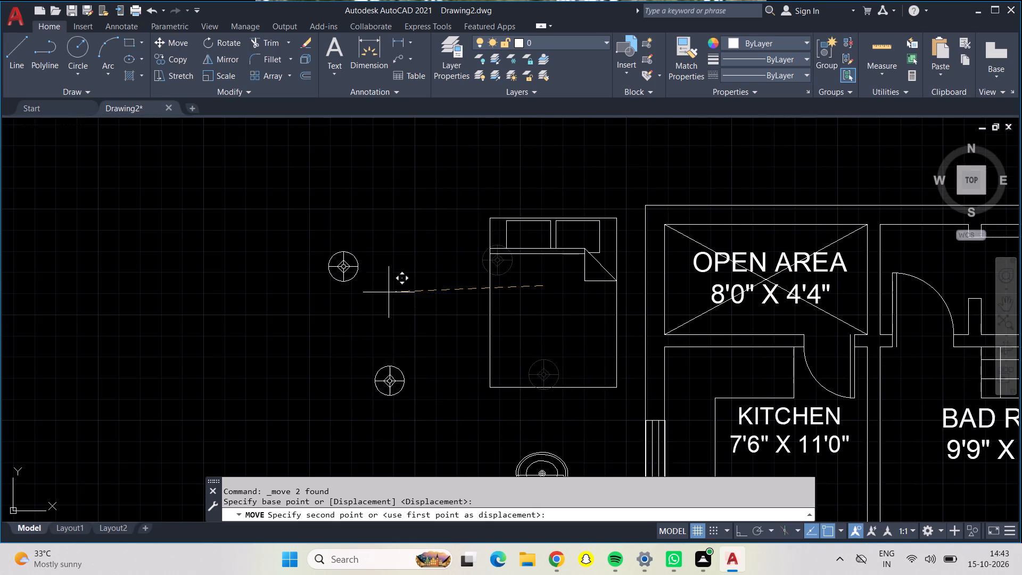
pyautogui.click(310, 244)
# Move the bed block left, away from the floor plan, into the free space beside the two round lamp symbols.
pyautogui.moveTo(462, 201); pyautogui.dragTo(479, 200)
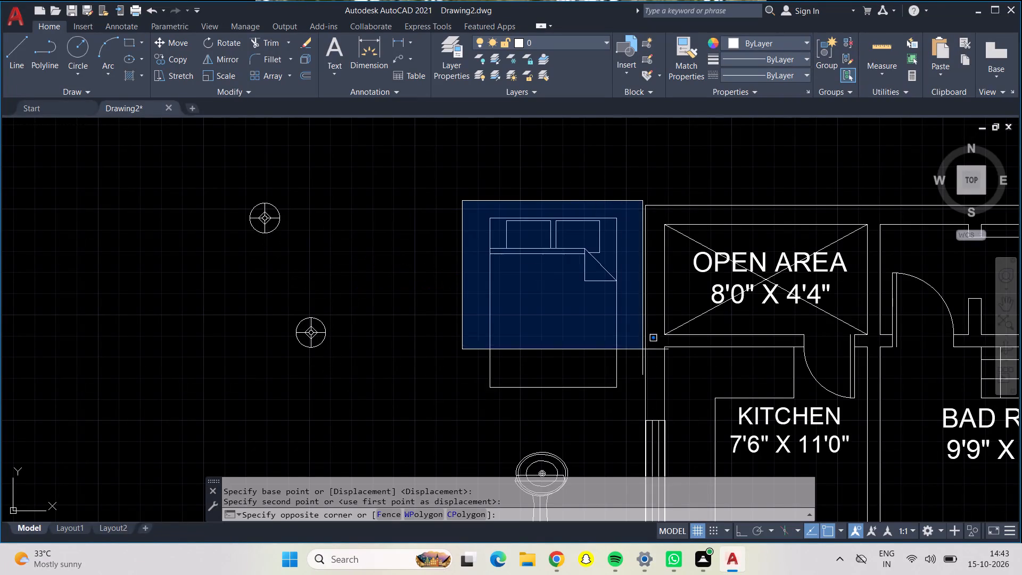
pyautogui.click(626, 400)
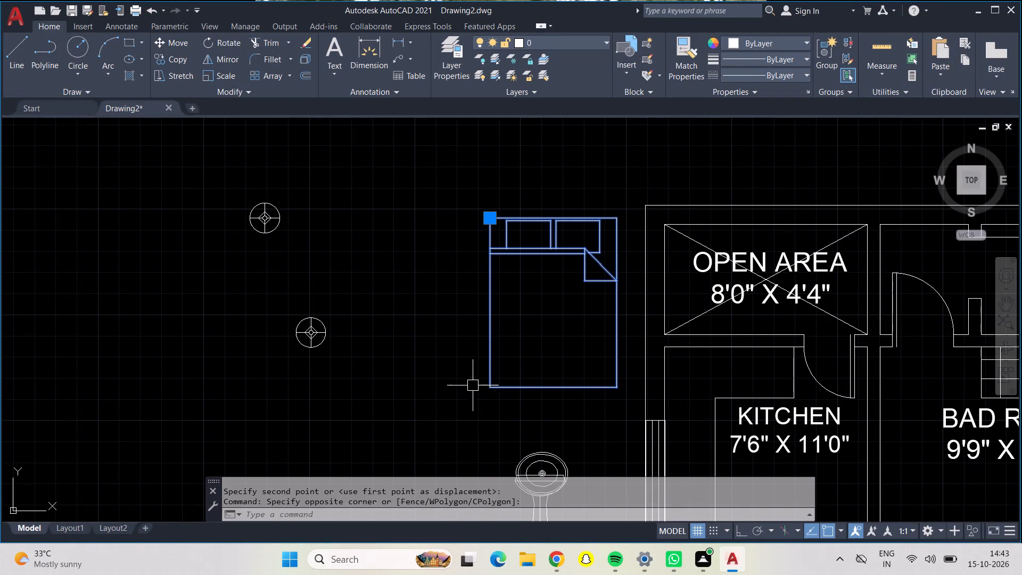
pyautogui.click(180, 42)
pyautogui.click(530, 390)
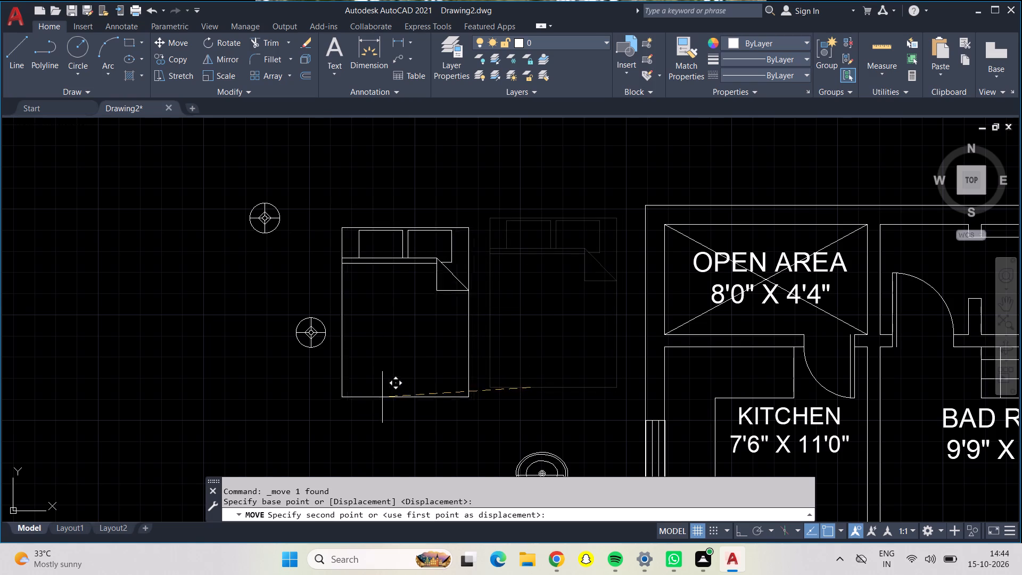
pyautogui.click(405, 335)
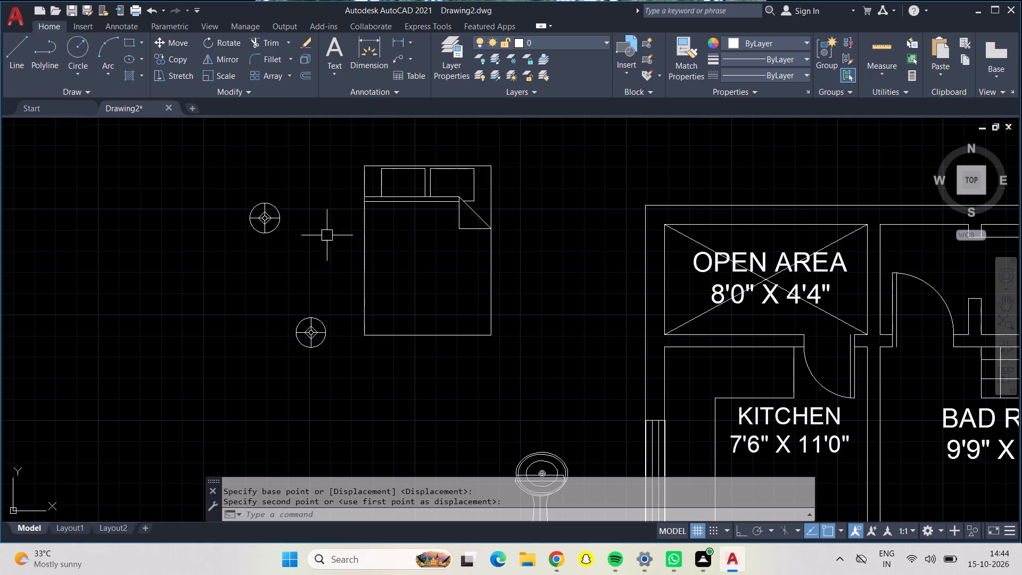
# Rotate the bed block to 270° about its lower-left corner with Ortho on, so its pillows face right.
pyautogui.moveTo(310, 157); pyautogui.dragTo(325, 150)
pyautogui.click(520, 381)
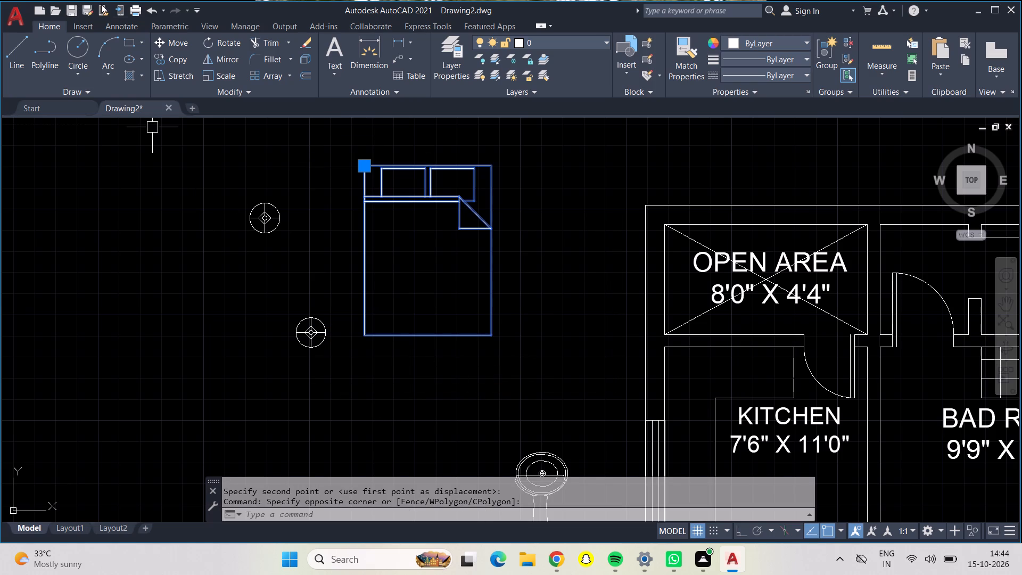
pyautogui.click(202, 38)
pyautogui.click(362, 323)
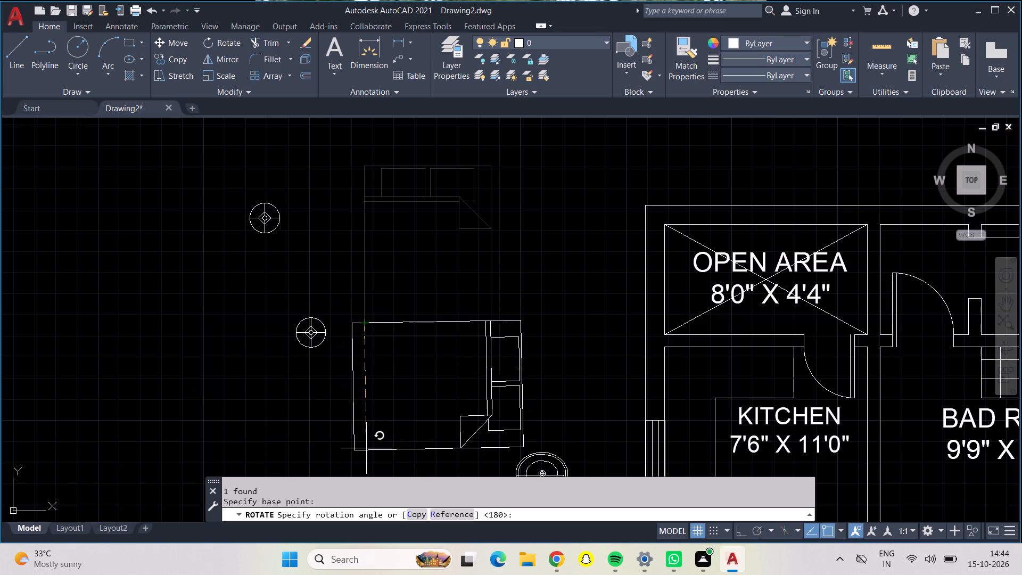
pyautogui.press('F8')
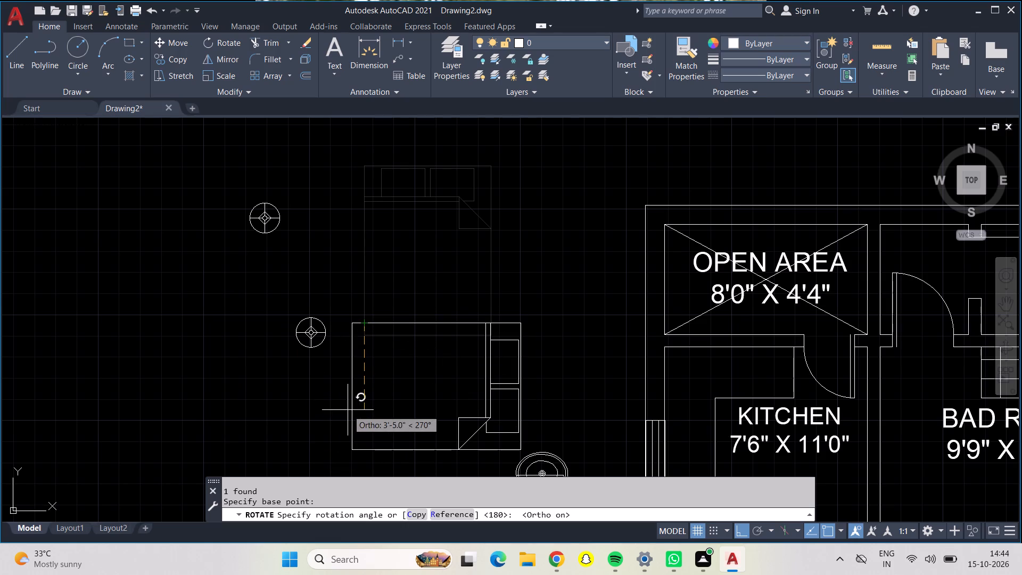
pyautogui.click(348, 410)
# Move the oval washbasin off its pedestal, with Ortho off, into the upper-left corner of the space beside the toilet, against the walls.
pyautogui.moveTo(411, 374); pyautogui.dragTo(419, 193, button='middle')
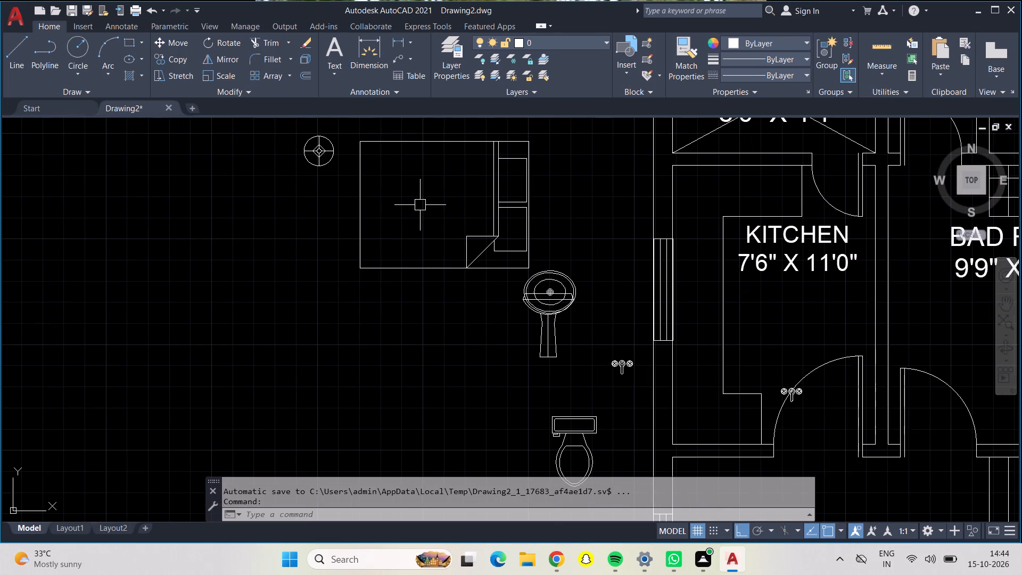
pyautogui.moveTo(420, 207); pyautogui.dragTo(195, 301, button='middle')
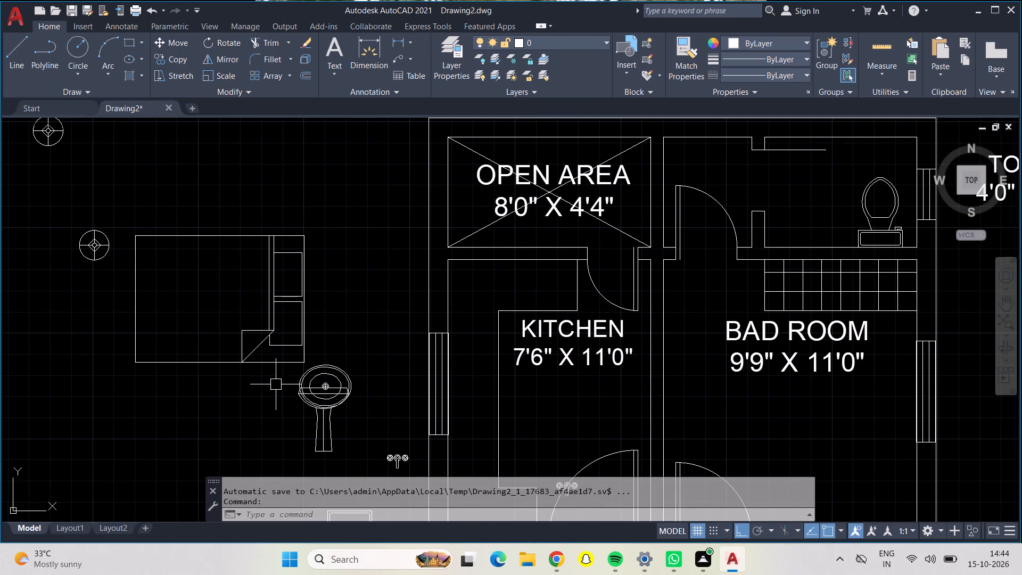
pyautogui.scroll(1, 325, 388)
pyautogui.click(324, 367)
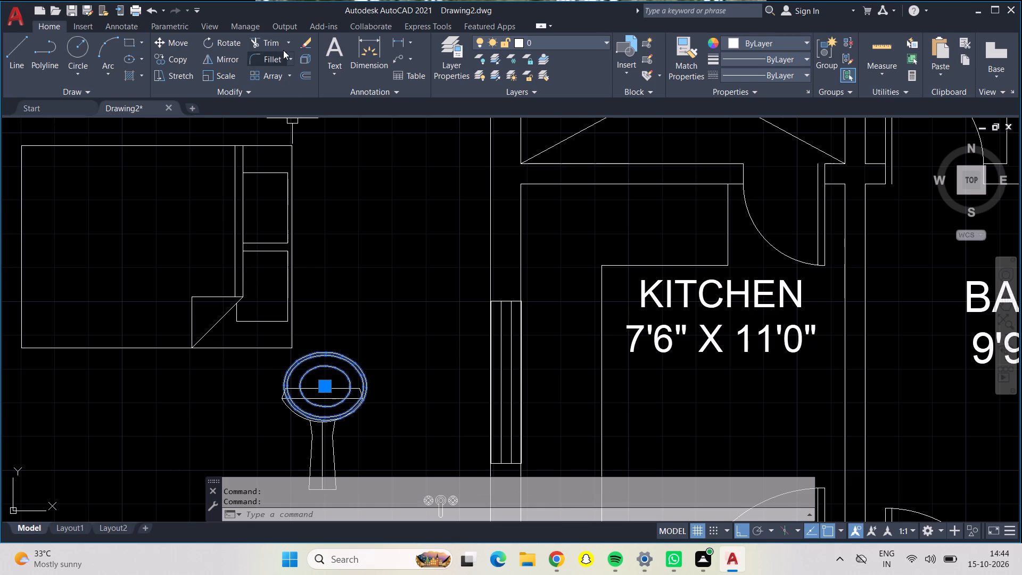
pyautogui.click(157, 46)
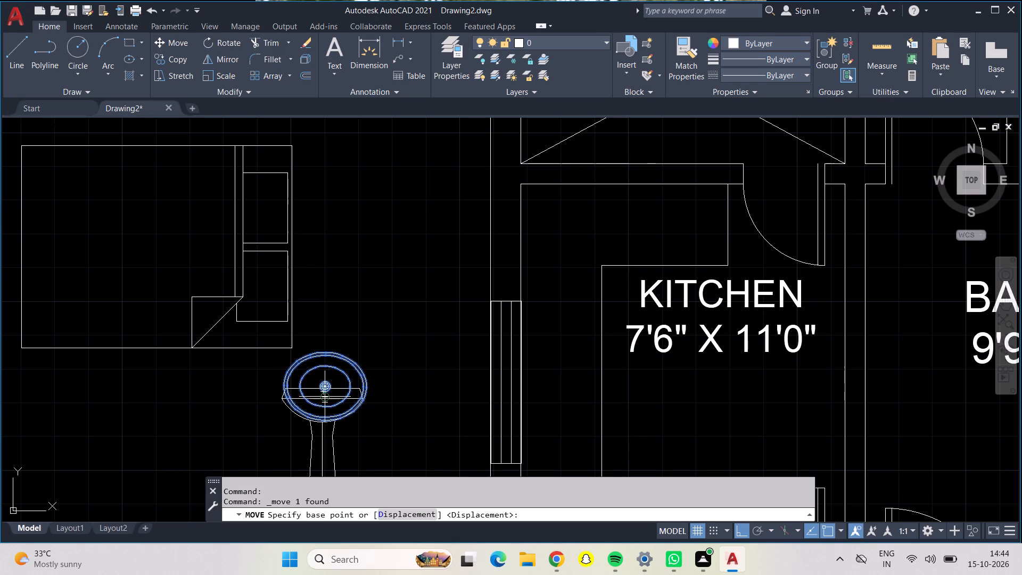
pyautogui.click(325, 369)
pyautogui.press('F8')
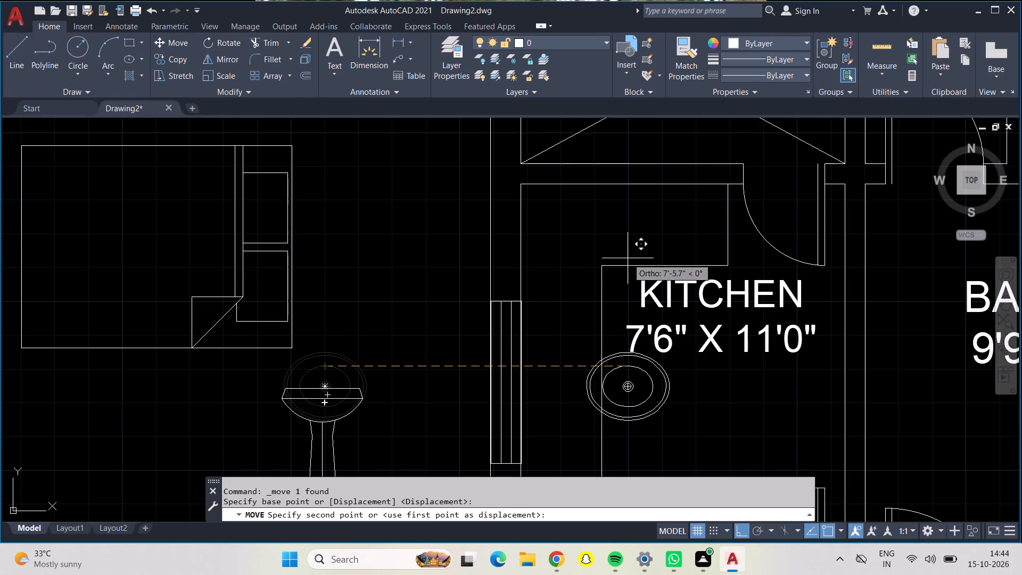
pyautogui.moveTo(723, 193); pyautogui.dragTo(629, 264, button='middle')
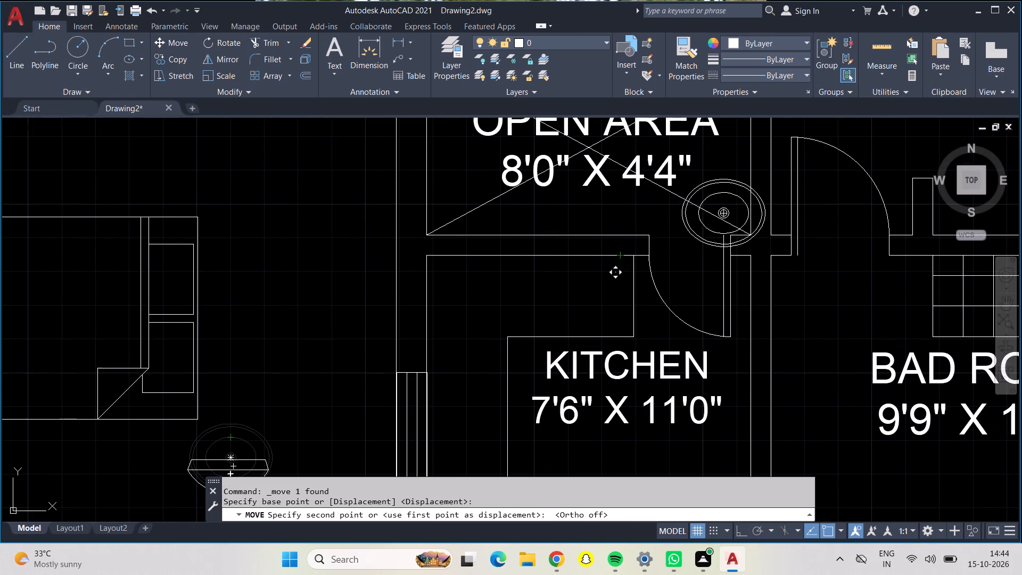
pyautogui.moveTo(862, 226); pyautogui.dragTo(521, 489, button='middle')
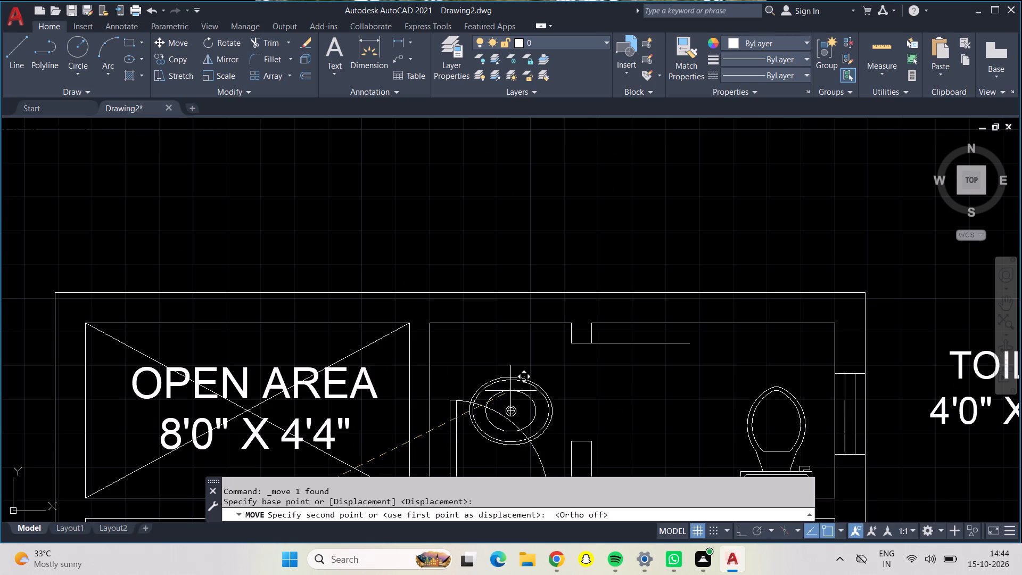
pyautogui.scroll(1, 515, 360)
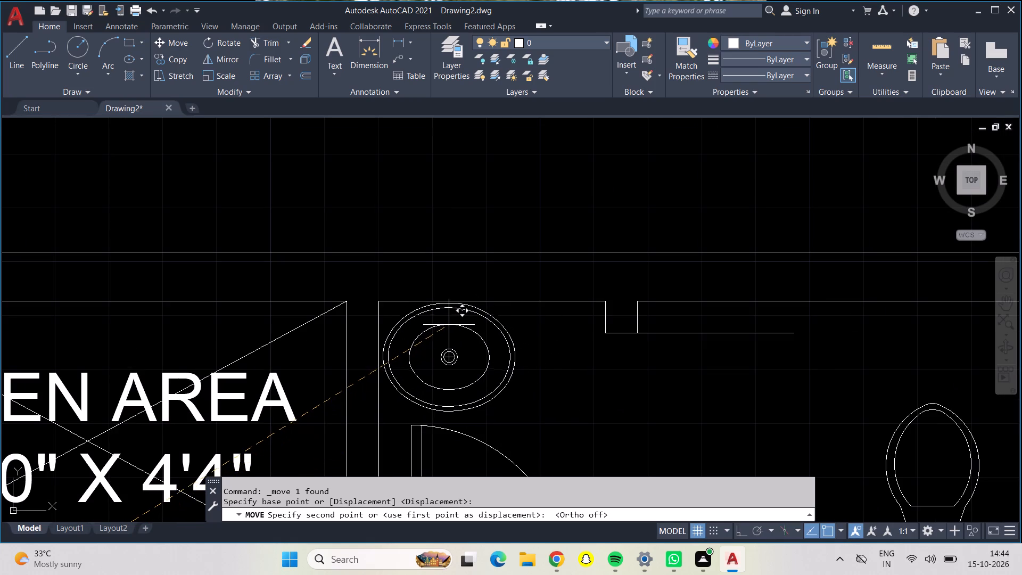
pyautogui.click(447, 324)
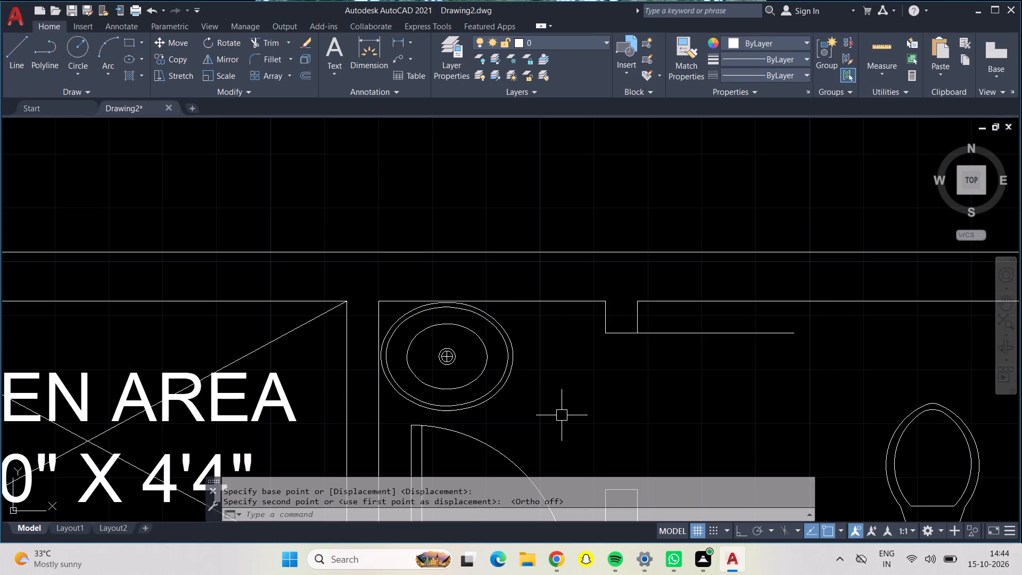
pyautogui.middleClick(562, 416)
pyautogui.scroll(-2, 562, 416)
pyautogui.moveTo(562, 416); pyautogui.dragTo(559, 264, button='middle')
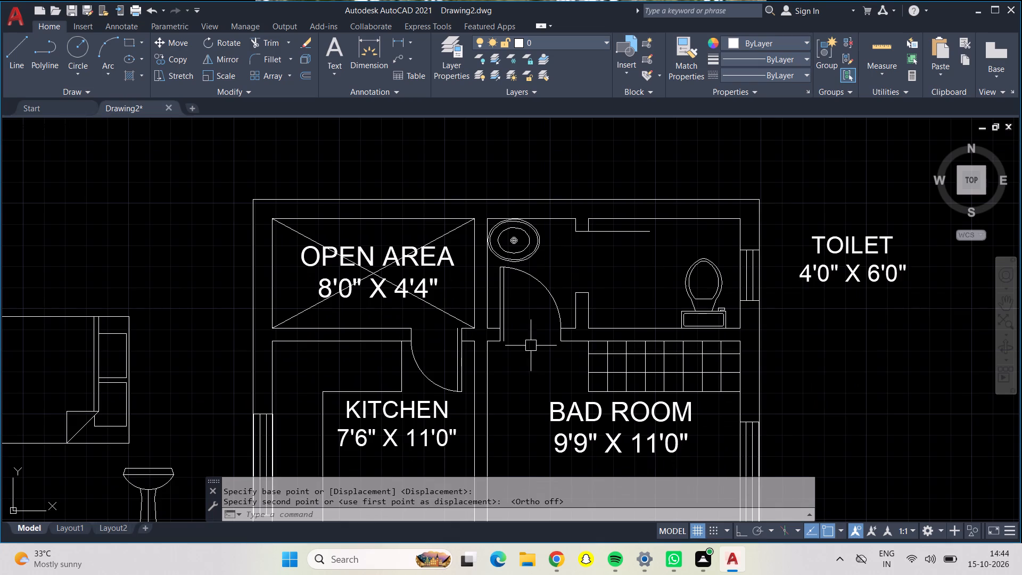
# Move the tap block outside the left wall into the toilet room, against its lower wall and left of the toilet.
pyautogui.scroll(-1, 513, 396)
pyautogui.moveTo(513, 396); pyautogui.dragTo(504, 353, button='middle')
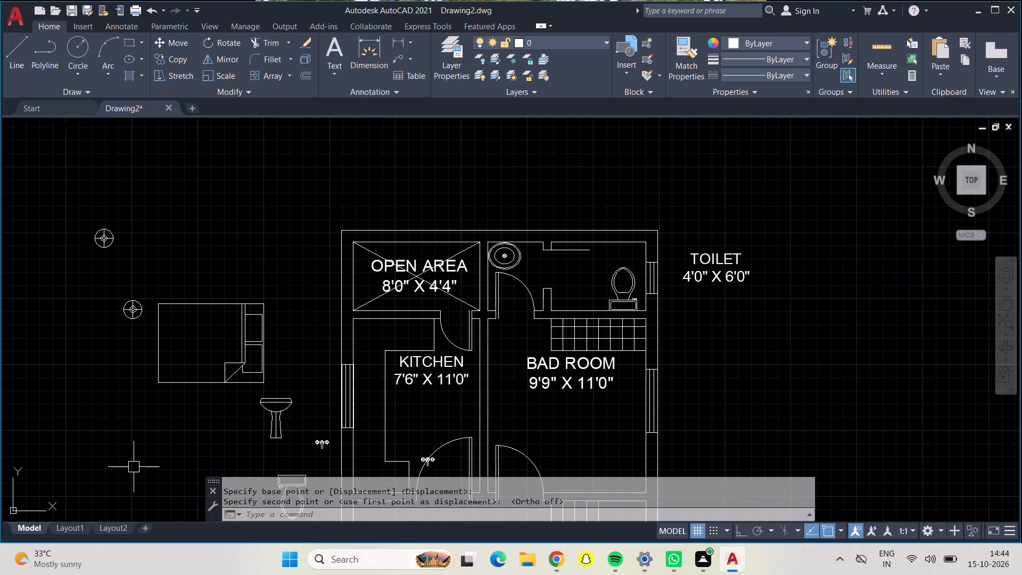
pyautogui.click(311, 442)
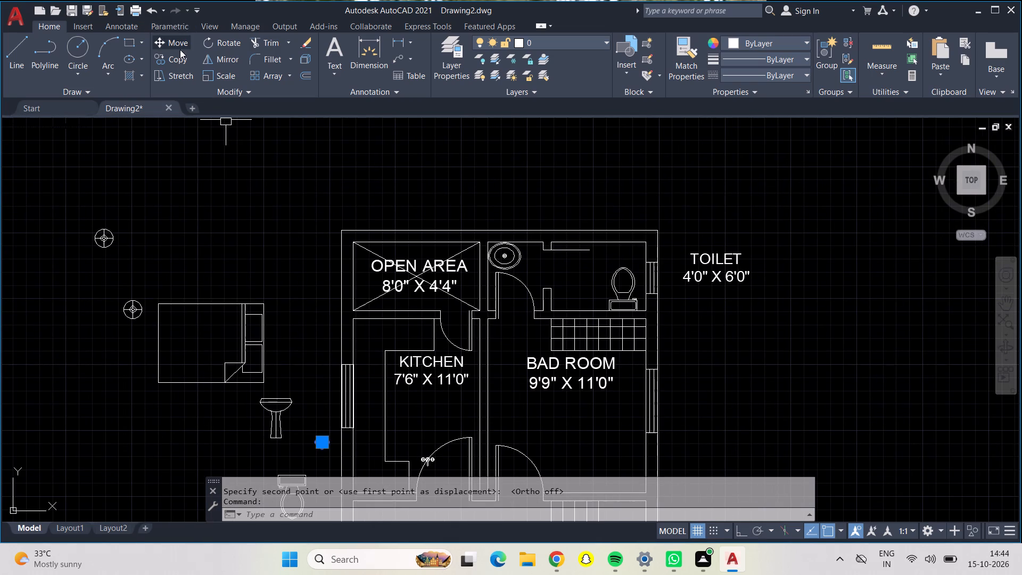
pyautogui.click(178, 45)
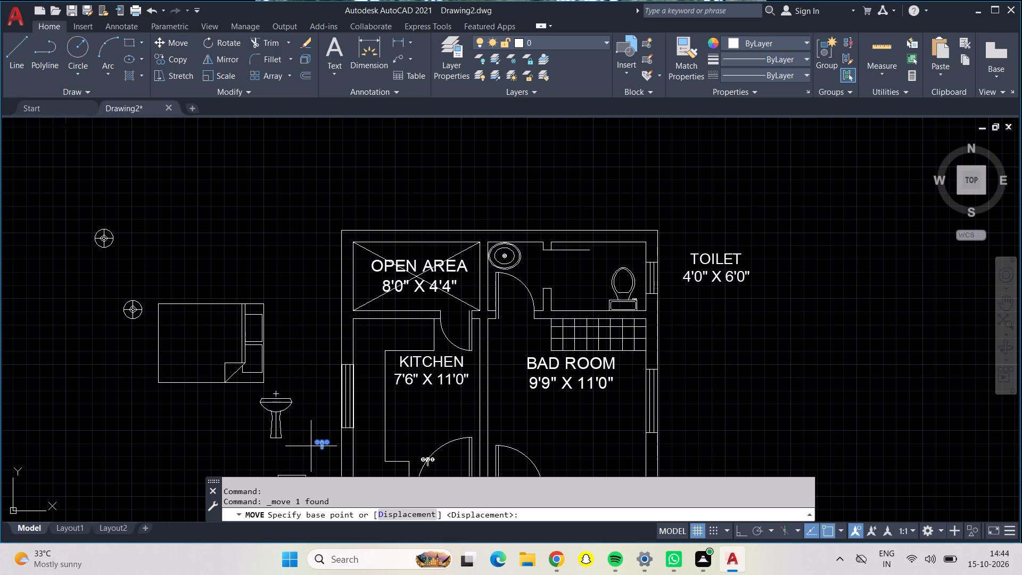
pyautogui.click(319, 441)
pyautogui.scroll(3, 590, 300)
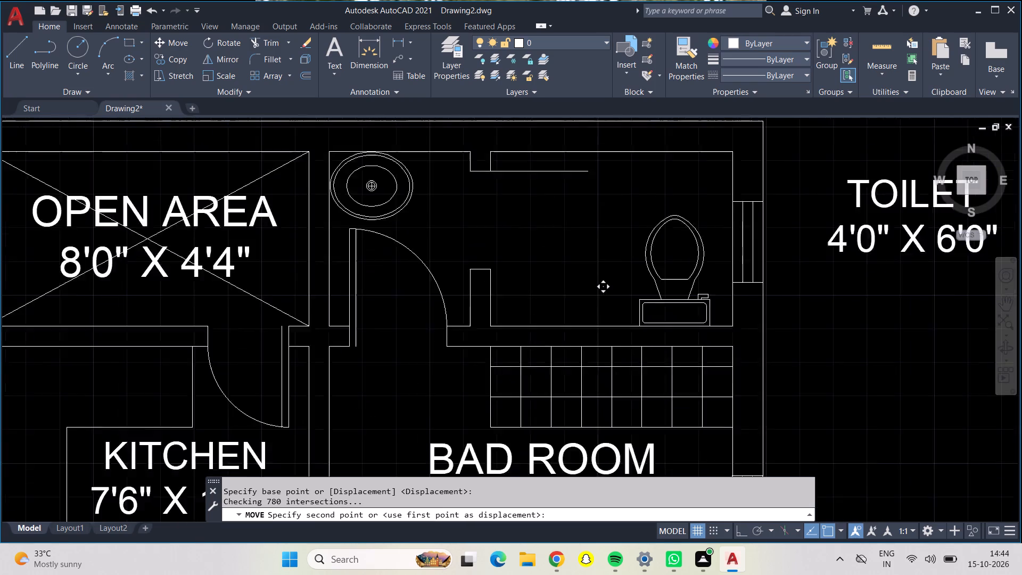
pyautogui.scroll(1, 590, 300)
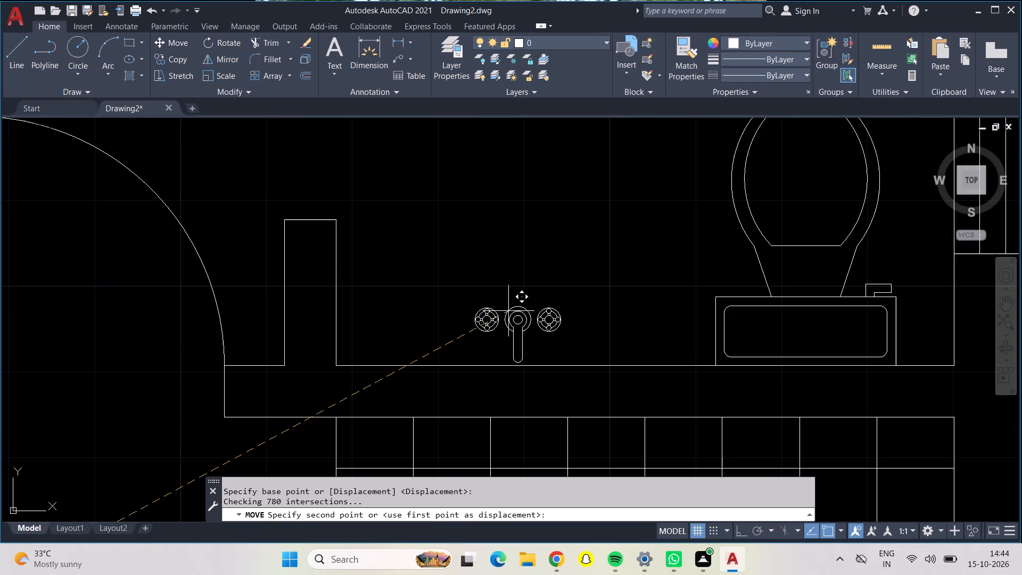
pyautogui.click(507, 314)
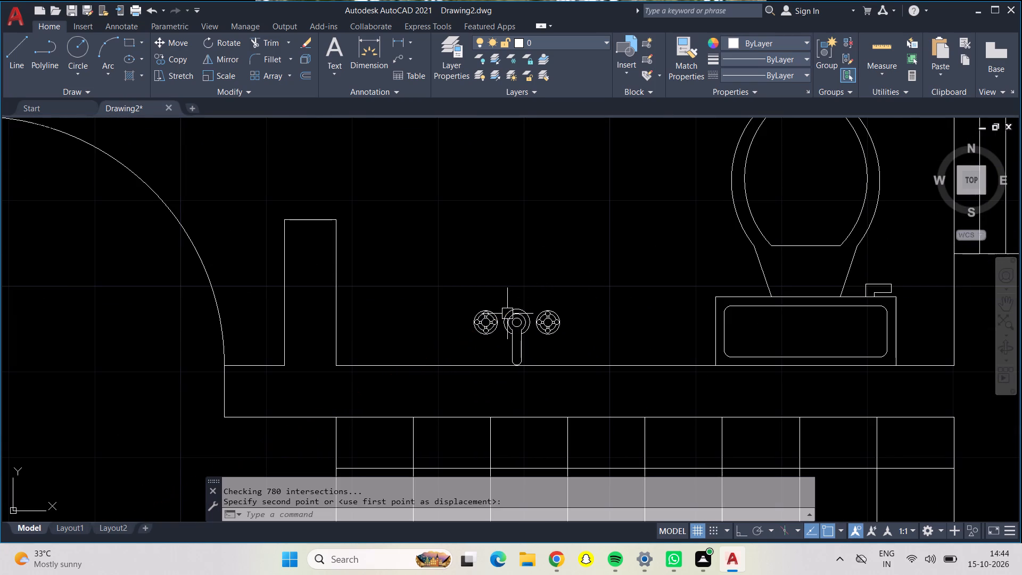
# Move the BAD ROOM 9'9" X 11'0" label out of the bedroom into the empty space right of the floor plan.
pyautogui.scroll(-2, 507, 314)
pyautogui.scroll(-2, 461, 362)
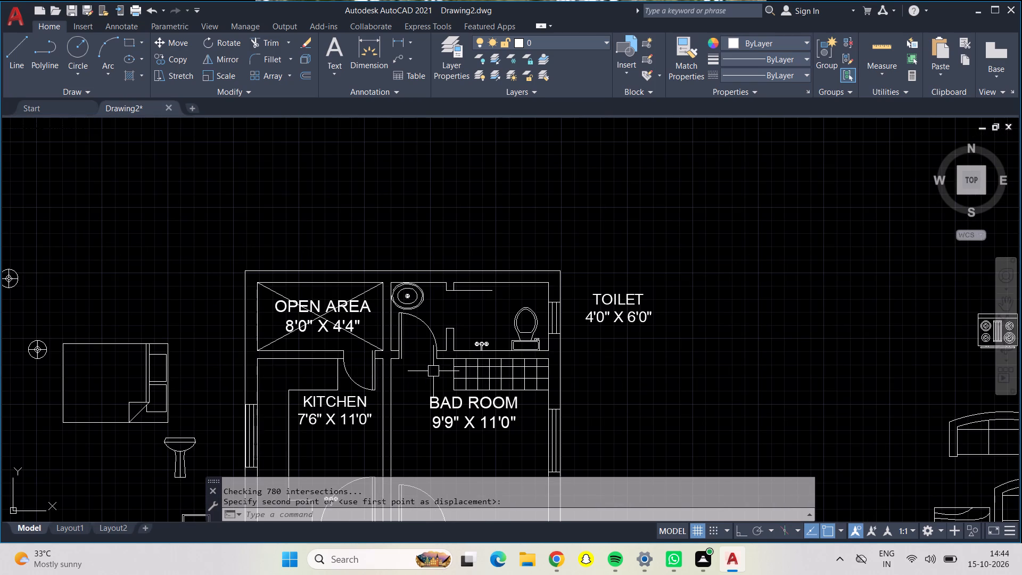
pyautogui.moveTo(424, 395); pyautogui.dragTo(432, 260, button='middle')
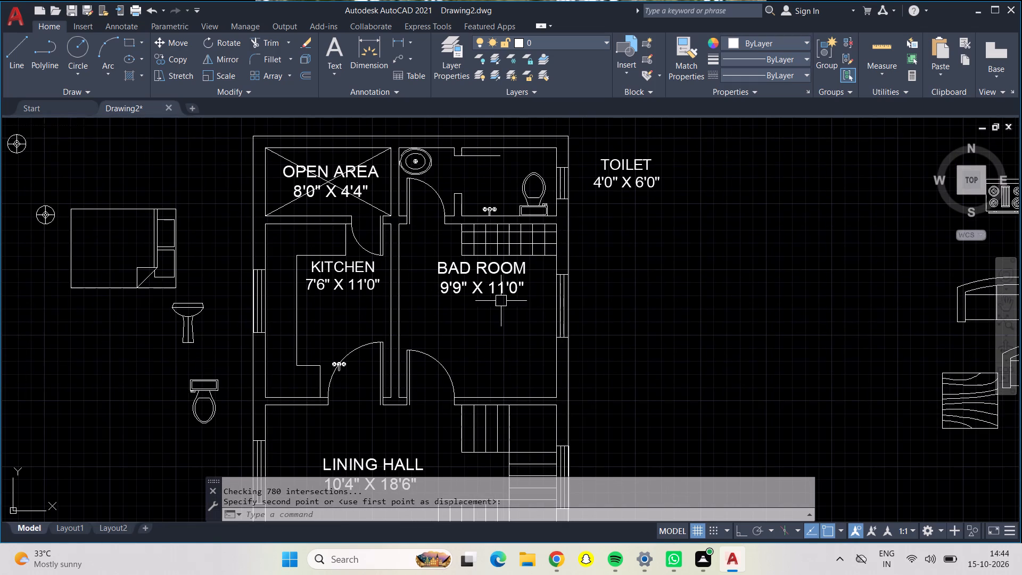
pyautogui.moveTo(492, 282); pyautogui.dragTo(507, 283)
pyautogui.click(166, 40)
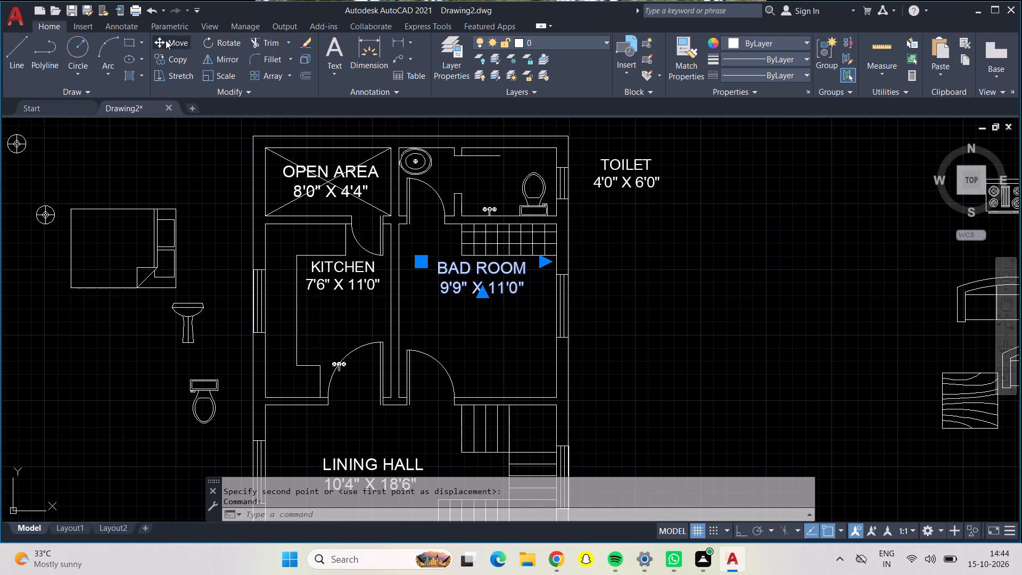
pyautogui.click(499, 270)
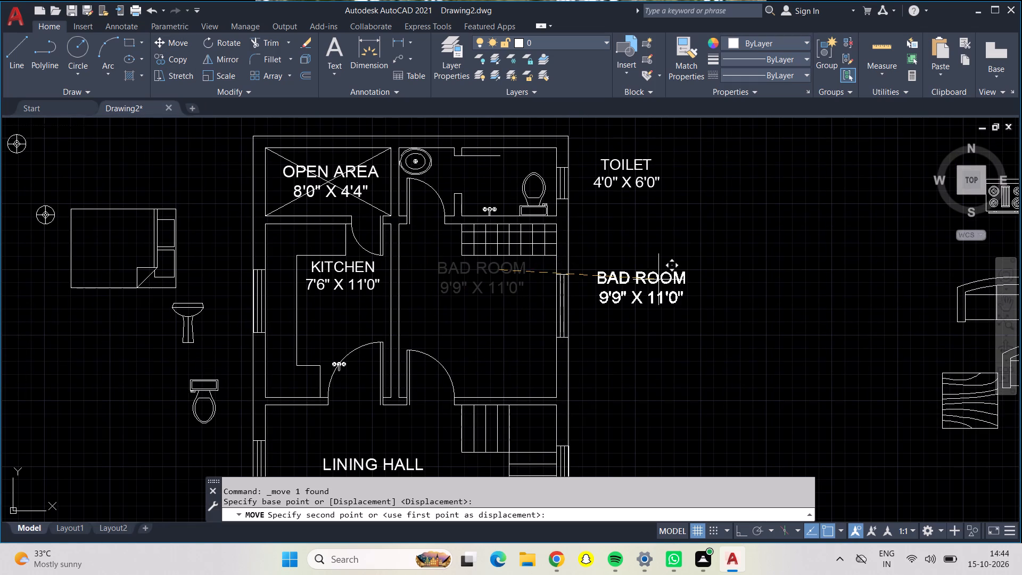
pyautogui.click(707, 281)
# Move the TOILET 4'0" X 6'0" label back inside the plan, between the washbasin and the toilet.
pyautogui.click(629, 159)
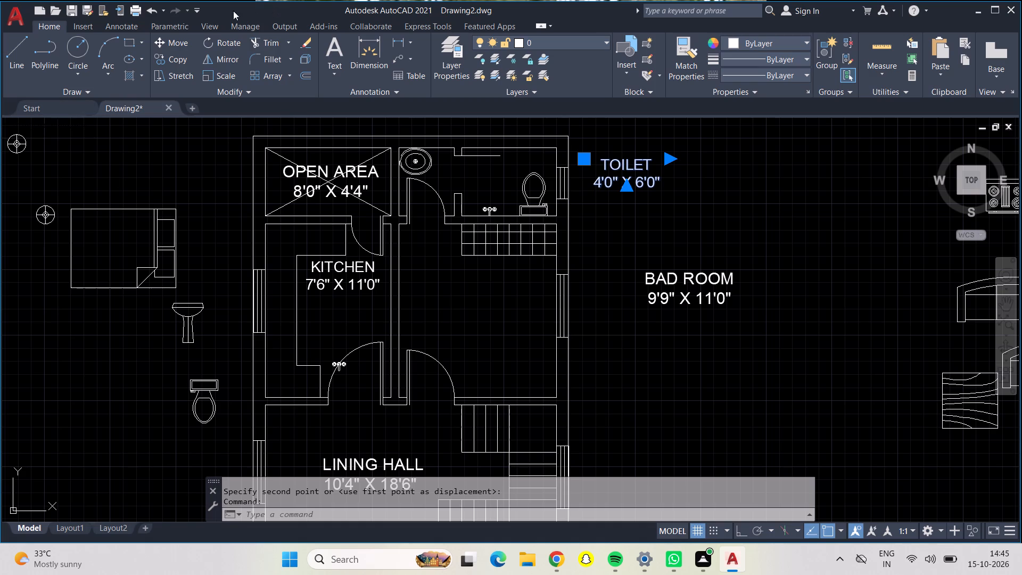
pyautogui.click(178, 38)
pyautogui.click(652, 162)
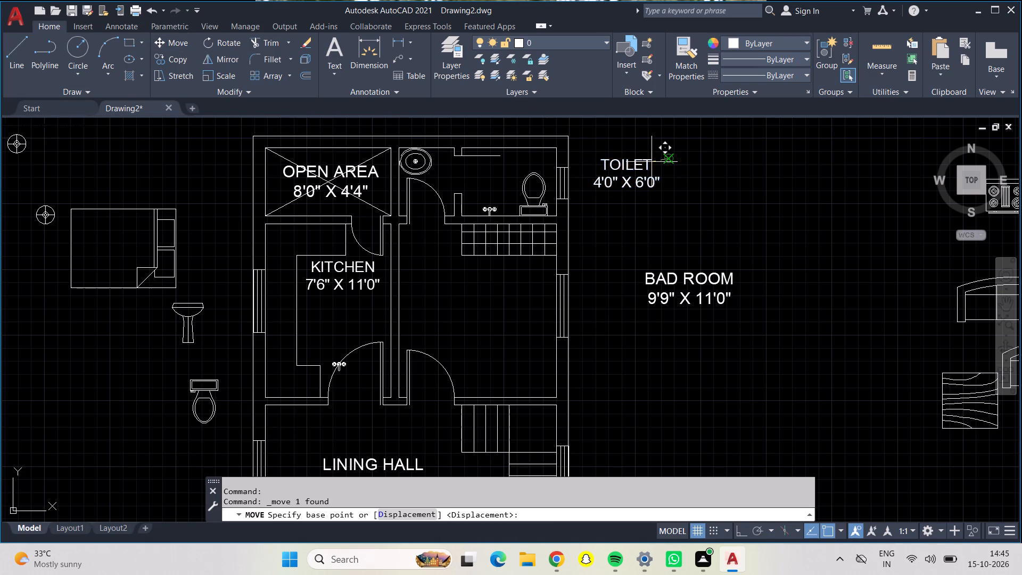
pyautogui.click(511, 160)
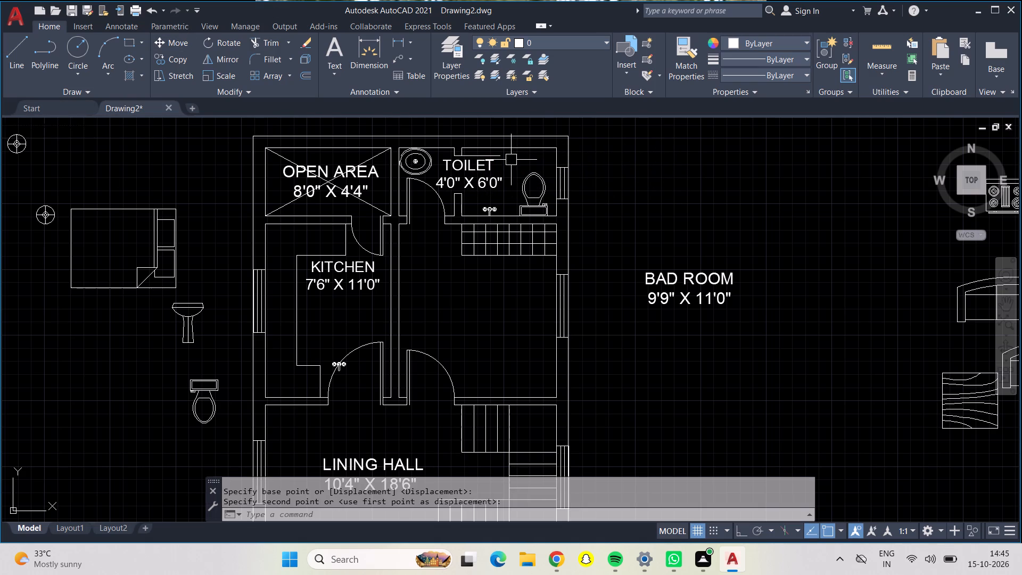
# Move the bed block into the bedroom, with its pillow end at the right wall beside the window.
pyautogui.moveTo(463, 343); pyautogui.dragTo(473, 290, button='middle')
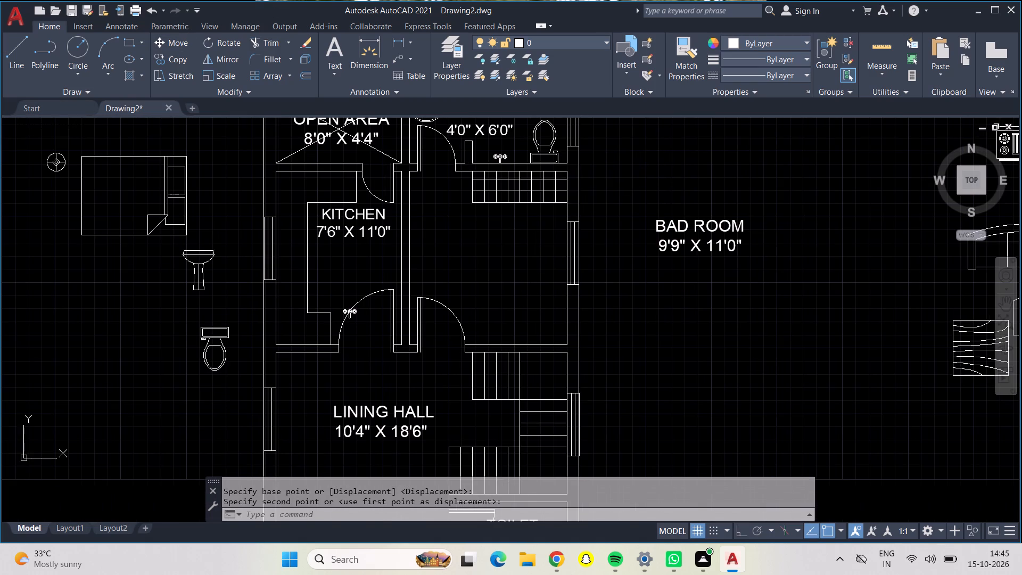
pyautogui.click(170, 216)
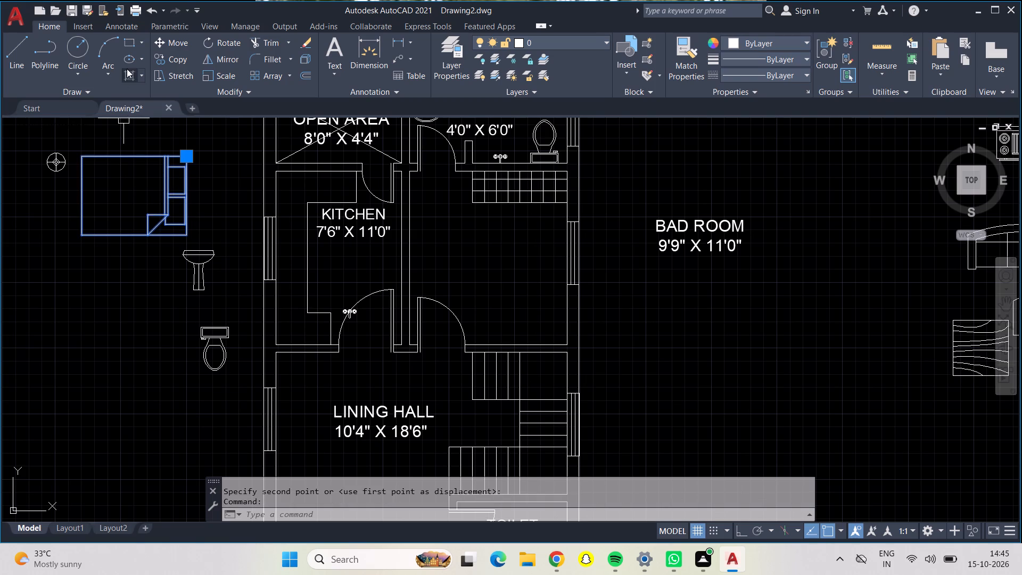
pyautogui.click(164, 38)
pyautogui.click(171, 199)
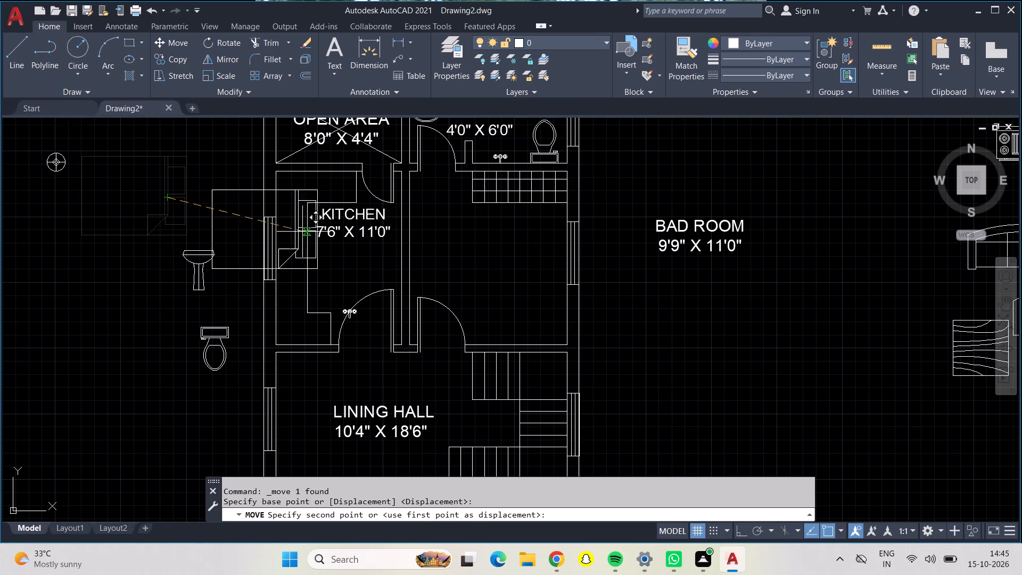
pyautogui.scroll(2, 547, 275)
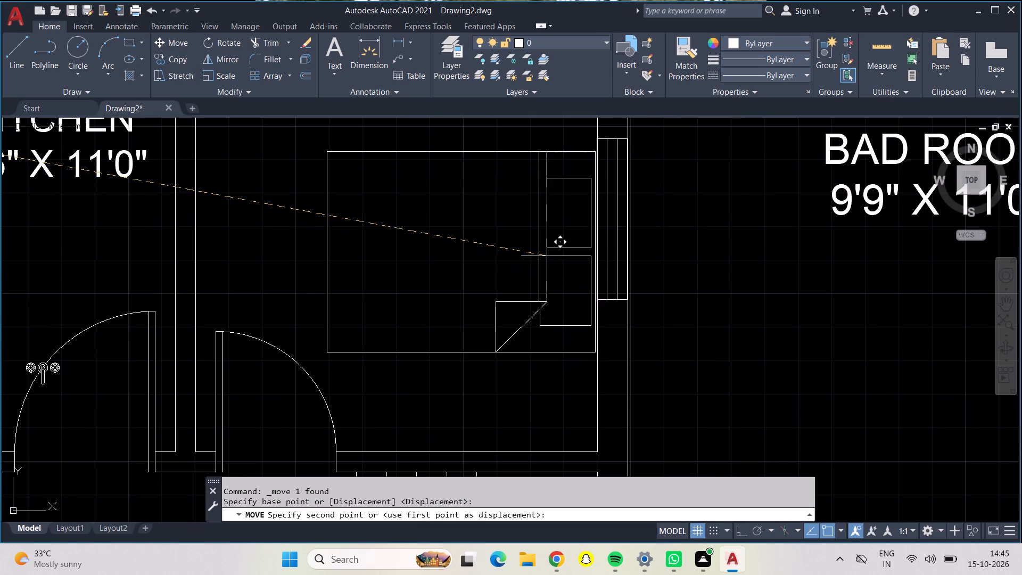
pyautogui.scroll(1, 547, 249)
pyautogui.moveTo(547, 247); pyautogui.dragTo(526, 300, button='middle')
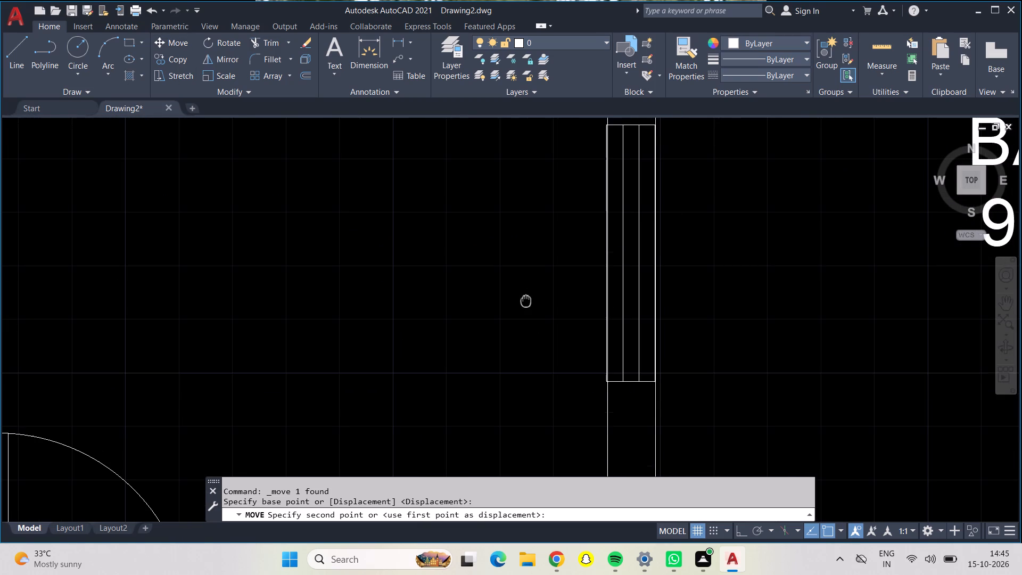
pyautogui.moveTo(526, 300); pyautogui.dragTo(526, 302, button='middle')
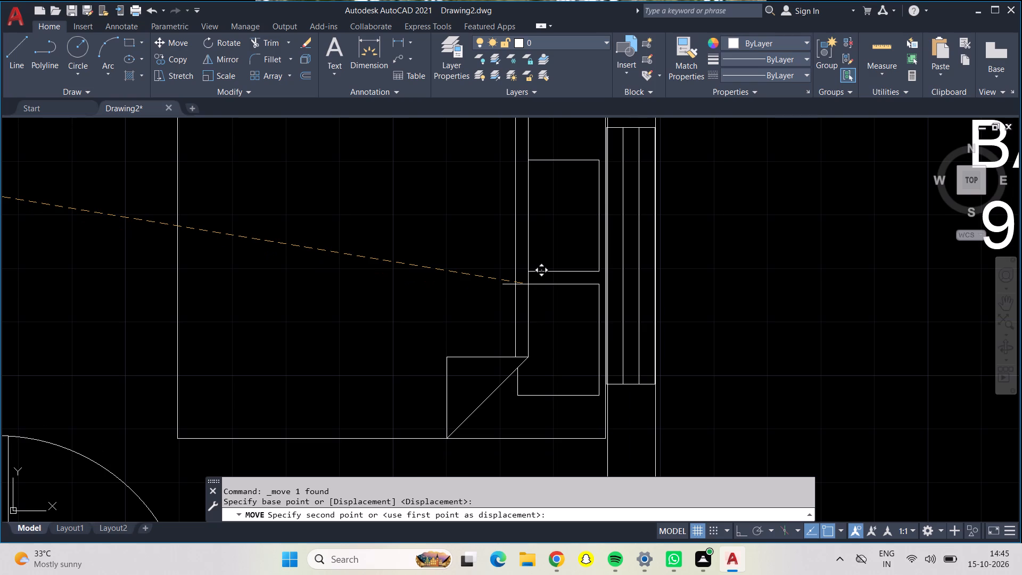
pyautogui.moveTo(528, 284); pyautogui.dragTo(513, 302, button='middle')
pyautogui.scroll(-1, 513, 302)
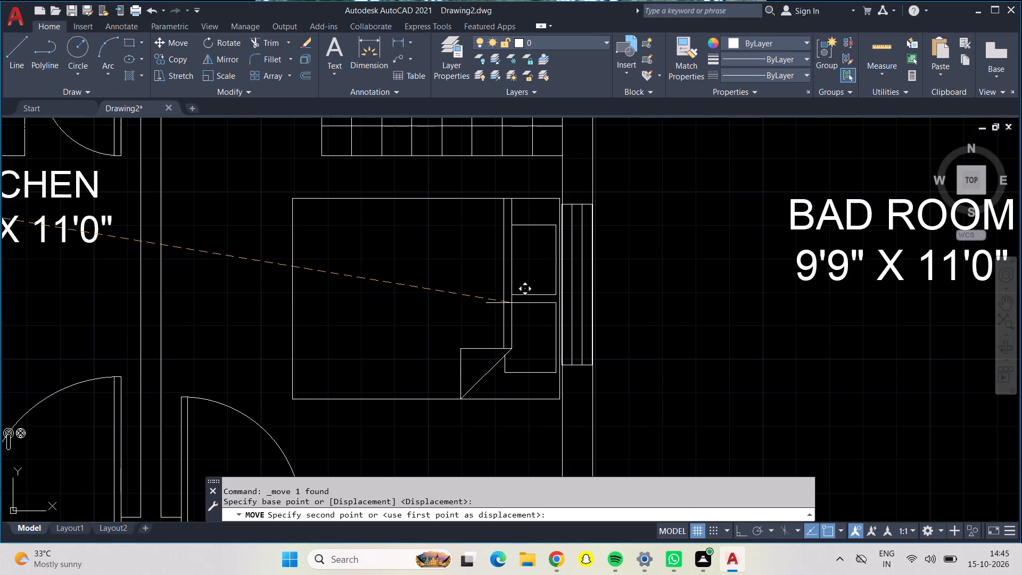
pyautogui.click(512, 303)
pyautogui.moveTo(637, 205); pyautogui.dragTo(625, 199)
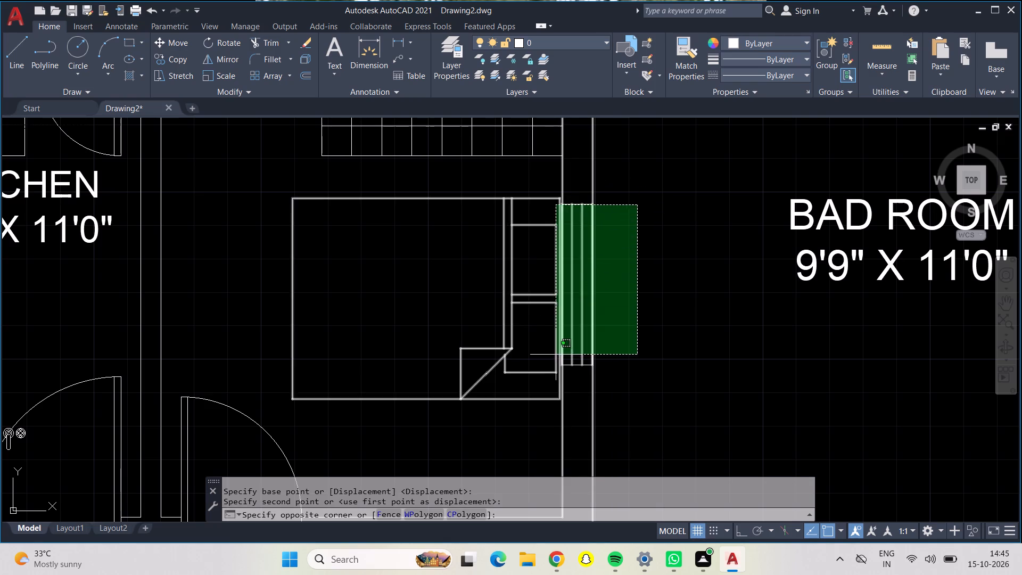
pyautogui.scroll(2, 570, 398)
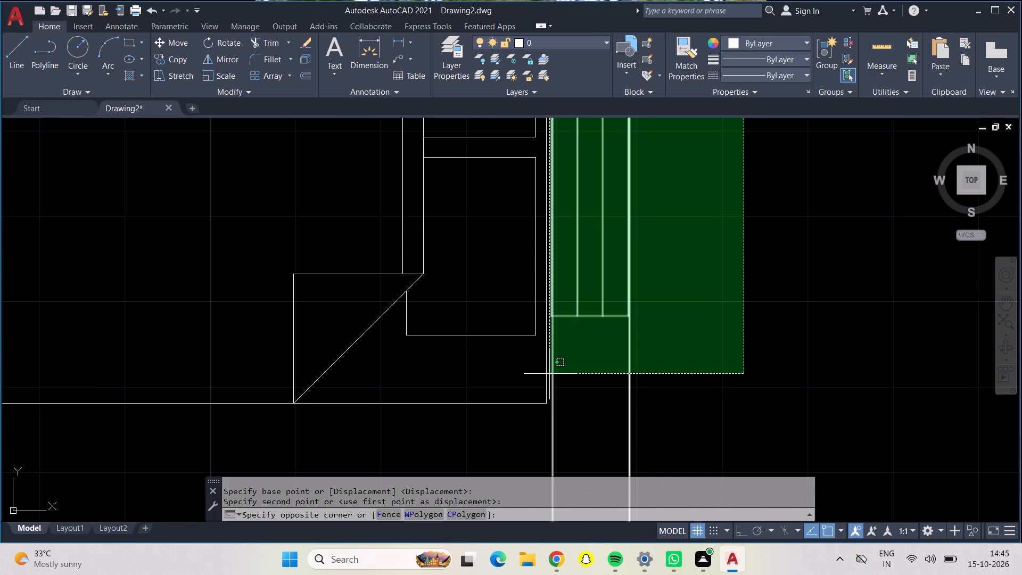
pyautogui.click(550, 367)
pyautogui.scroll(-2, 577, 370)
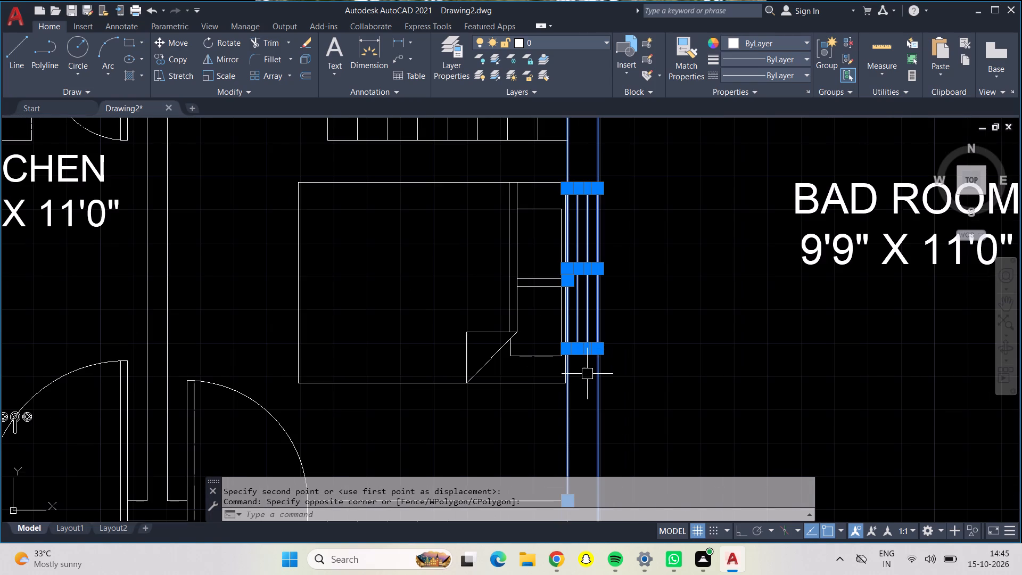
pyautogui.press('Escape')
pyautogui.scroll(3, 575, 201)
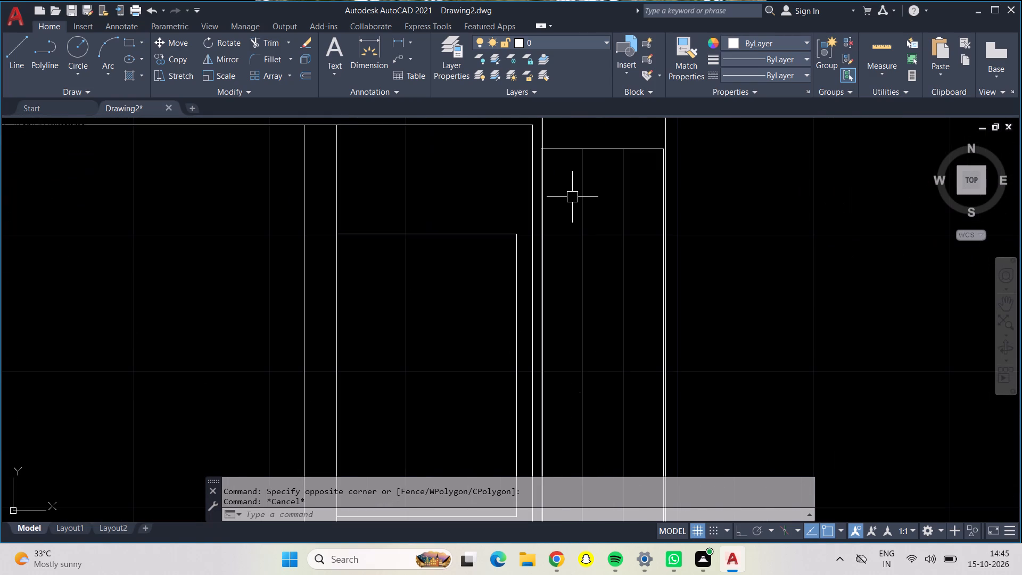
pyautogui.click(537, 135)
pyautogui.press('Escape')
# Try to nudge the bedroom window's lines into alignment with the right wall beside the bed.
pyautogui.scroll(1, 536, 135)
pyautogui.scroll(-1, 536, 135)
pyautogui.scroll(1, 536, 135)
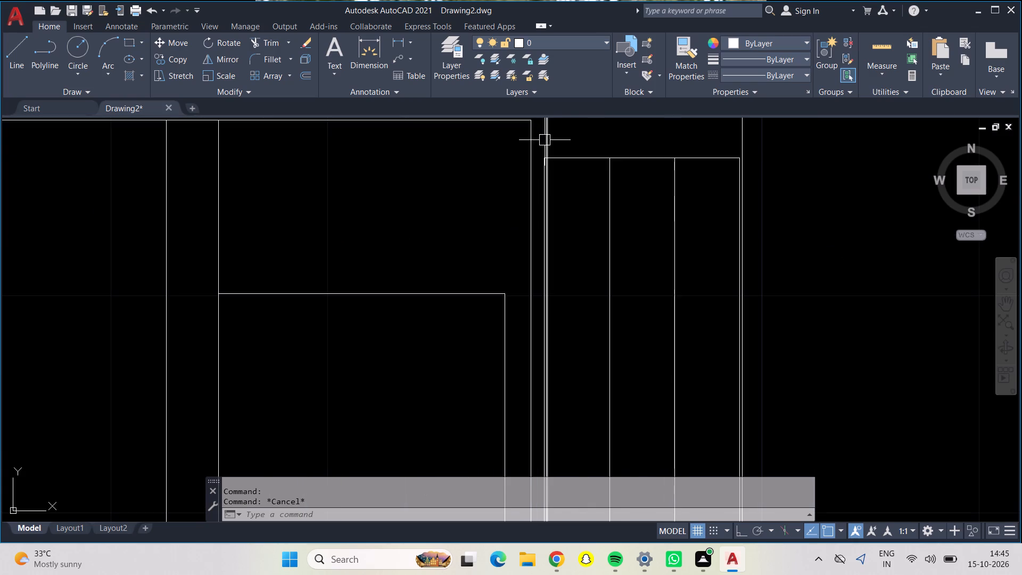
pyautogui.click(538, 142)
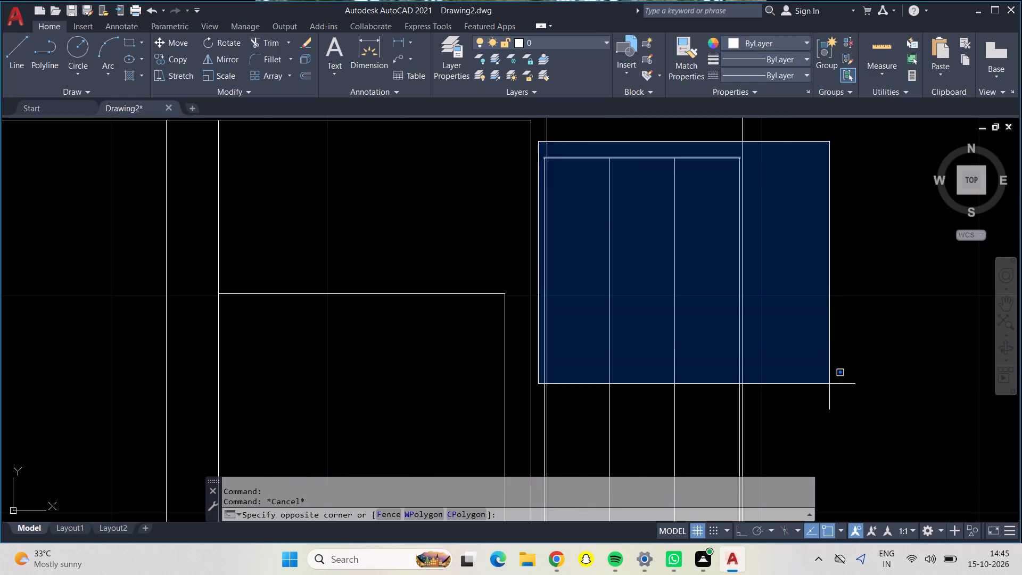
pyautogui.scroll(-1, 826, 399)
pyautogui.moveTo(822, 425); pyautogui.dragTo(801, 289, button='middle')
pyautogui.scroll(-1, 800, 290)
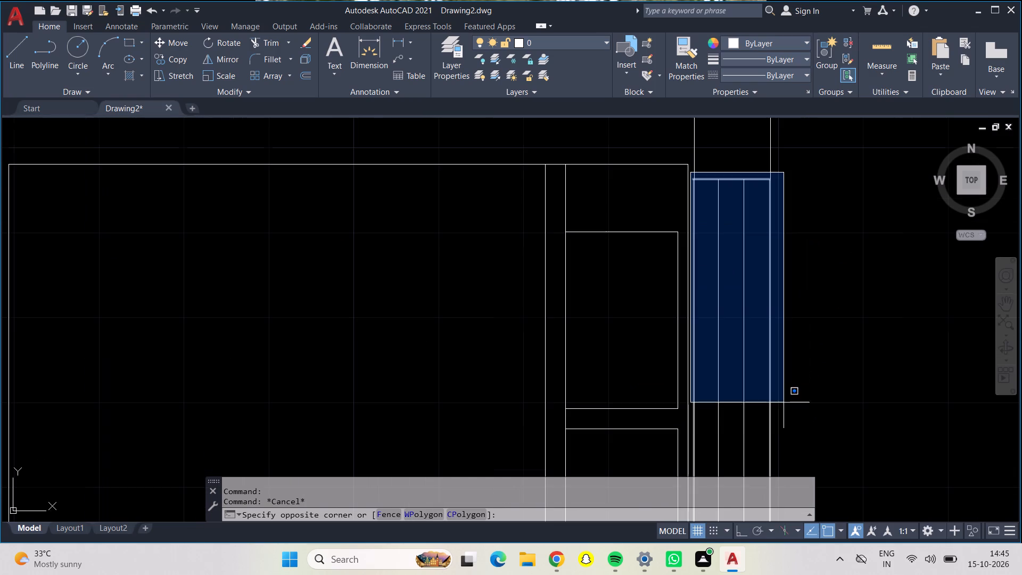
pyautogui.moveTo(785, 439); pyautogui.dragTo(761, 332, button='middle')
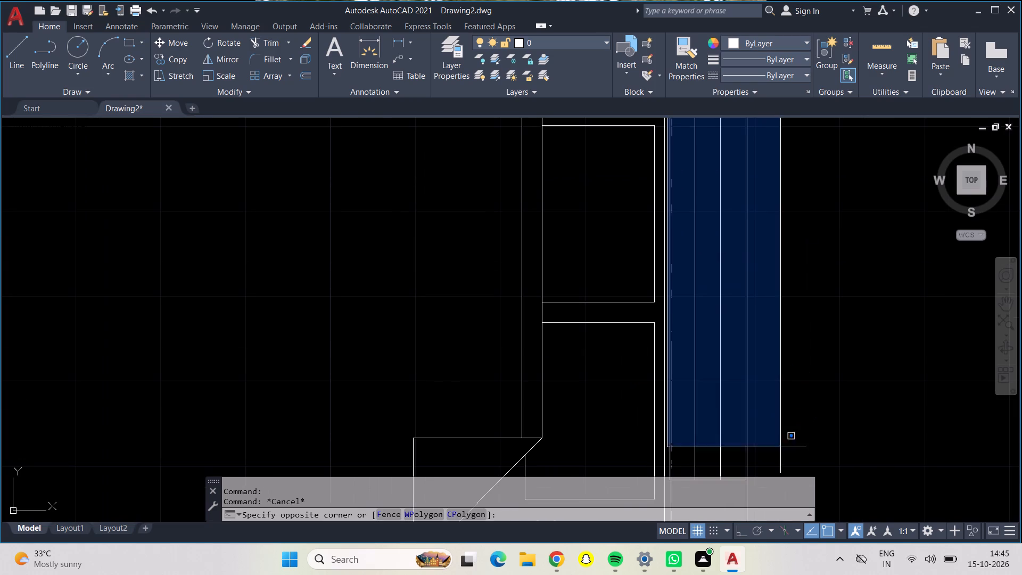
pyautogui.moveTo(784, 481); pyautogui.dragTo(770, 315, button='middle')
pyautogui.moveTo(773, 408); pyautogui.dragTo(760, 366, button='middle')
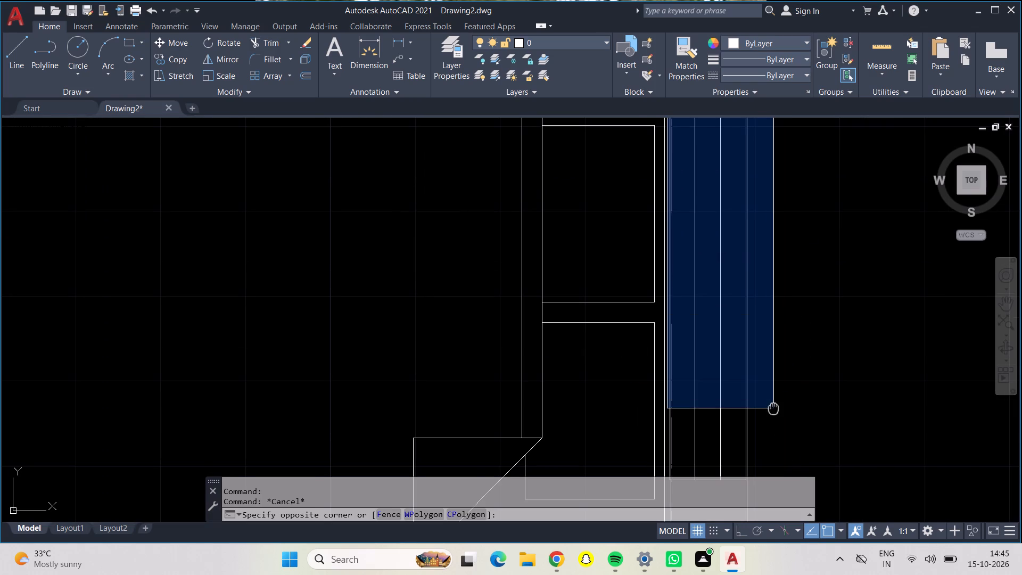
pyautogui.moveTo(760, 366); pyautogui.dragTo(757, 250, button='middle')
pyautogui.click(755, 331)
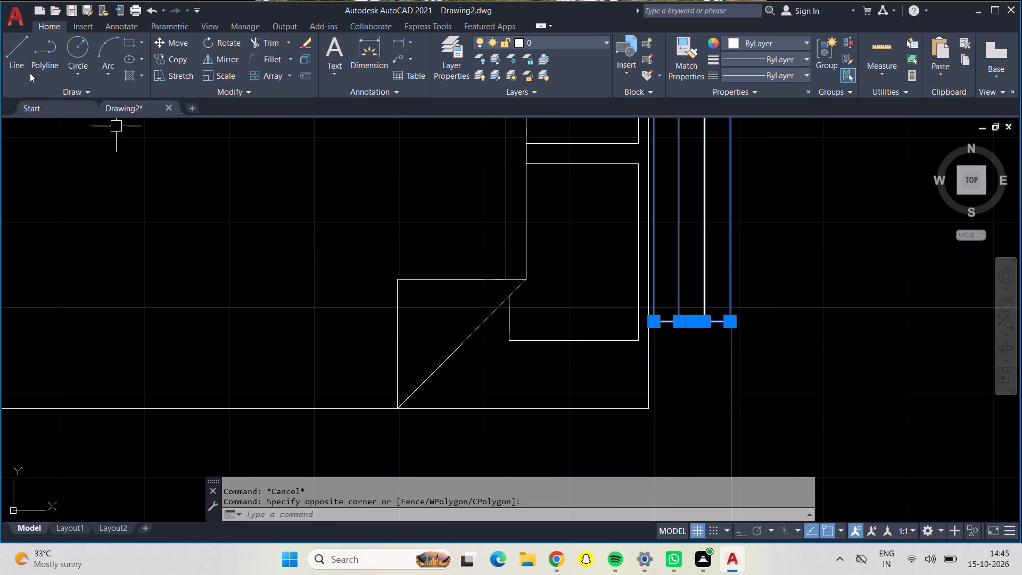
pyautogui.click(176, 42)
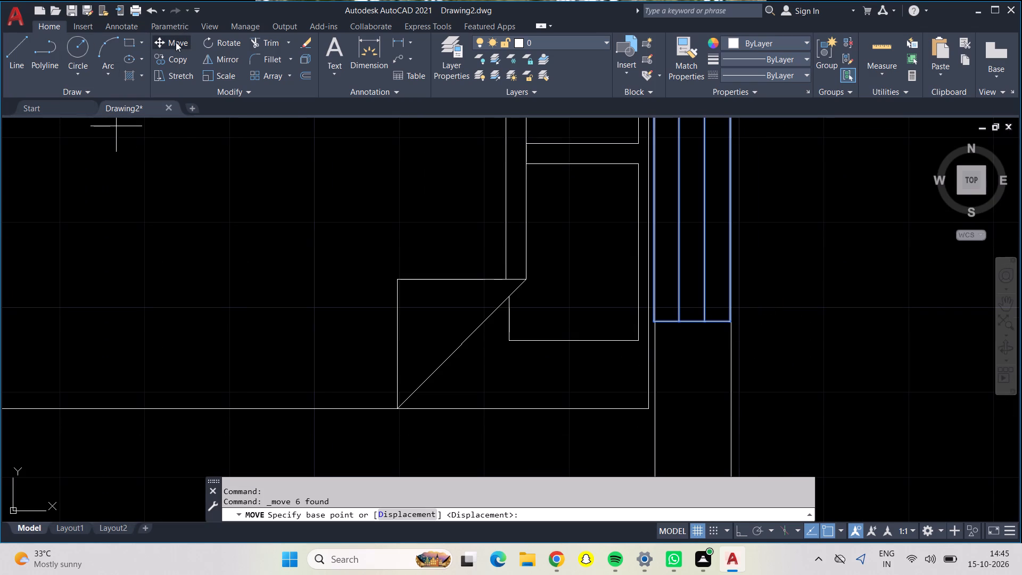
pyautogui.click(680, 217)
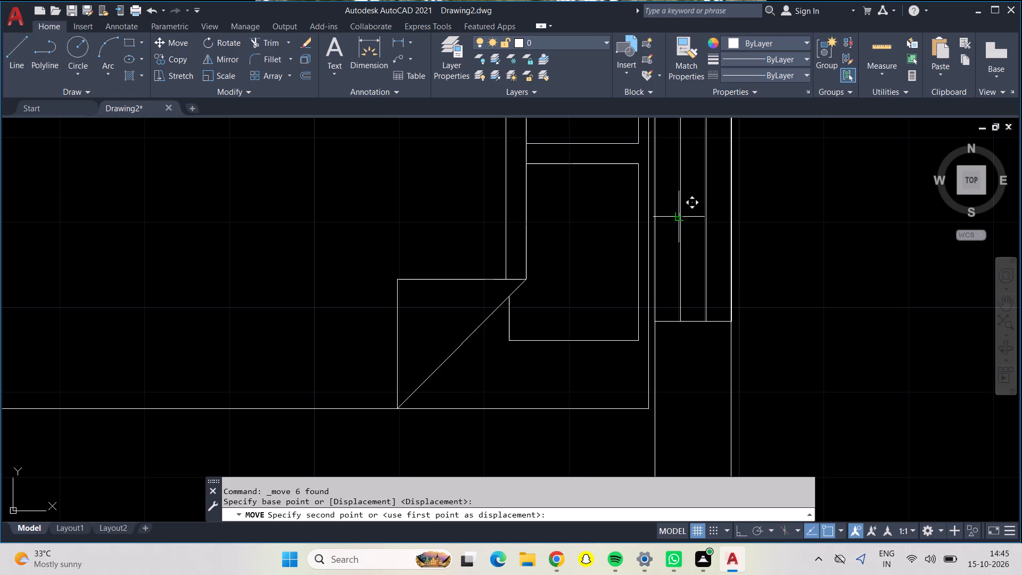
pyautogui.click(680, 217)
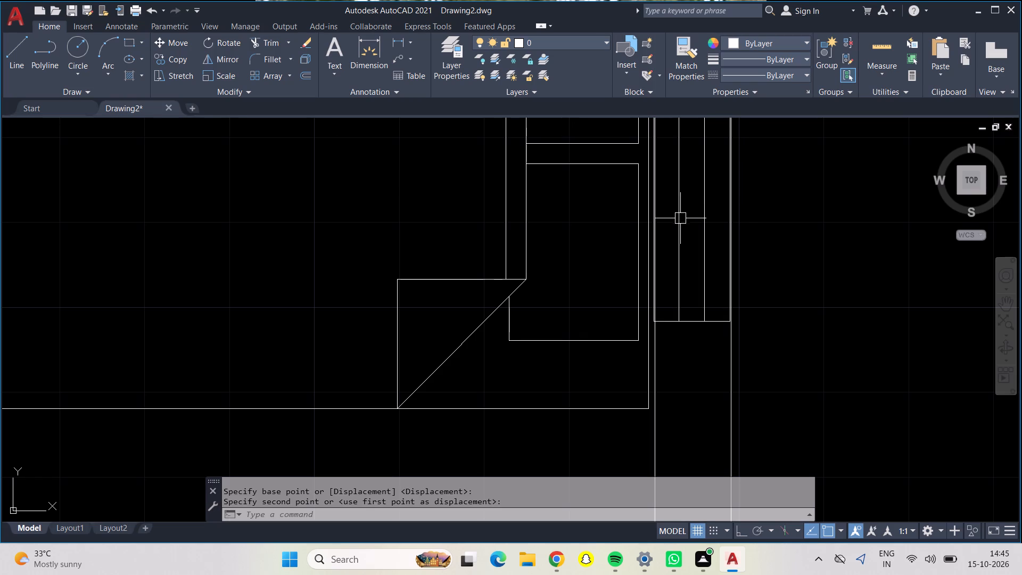
# Move the bed block flush against the inner face of the bedroom's right wall, centred on the window.
pyautogui.scroll(-1, 617, 290)
pyautogui.moveTo(598, 267); pyautogui.dragTo(535, 385, button='middle')
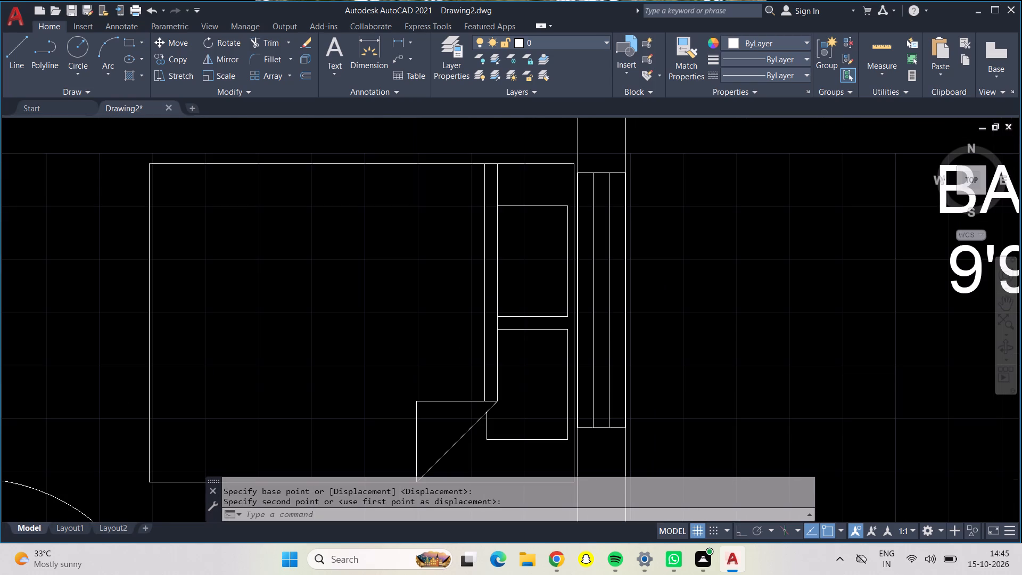
pyautogui.click(494, 170)
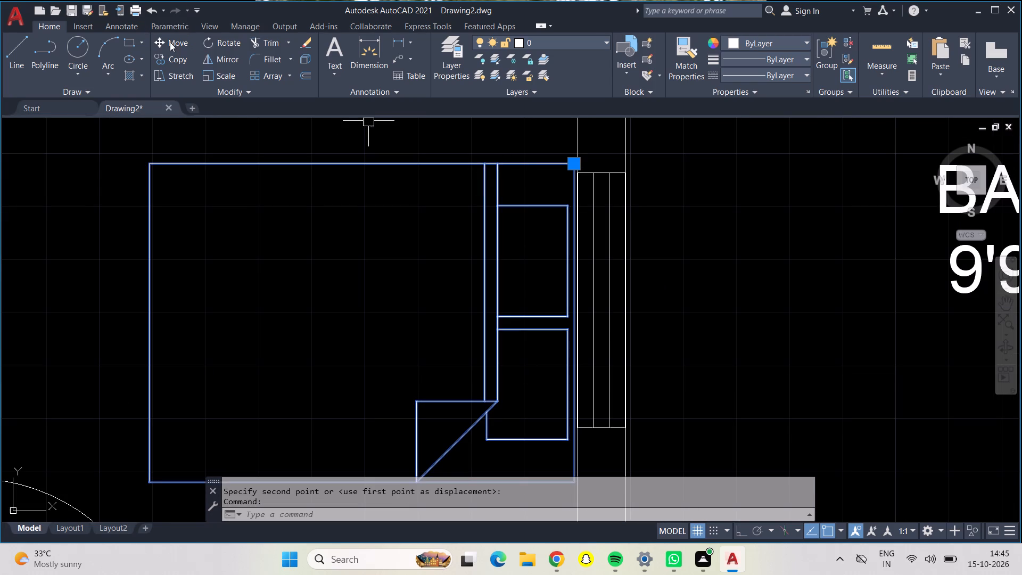
pyautogui.click(175, 43)
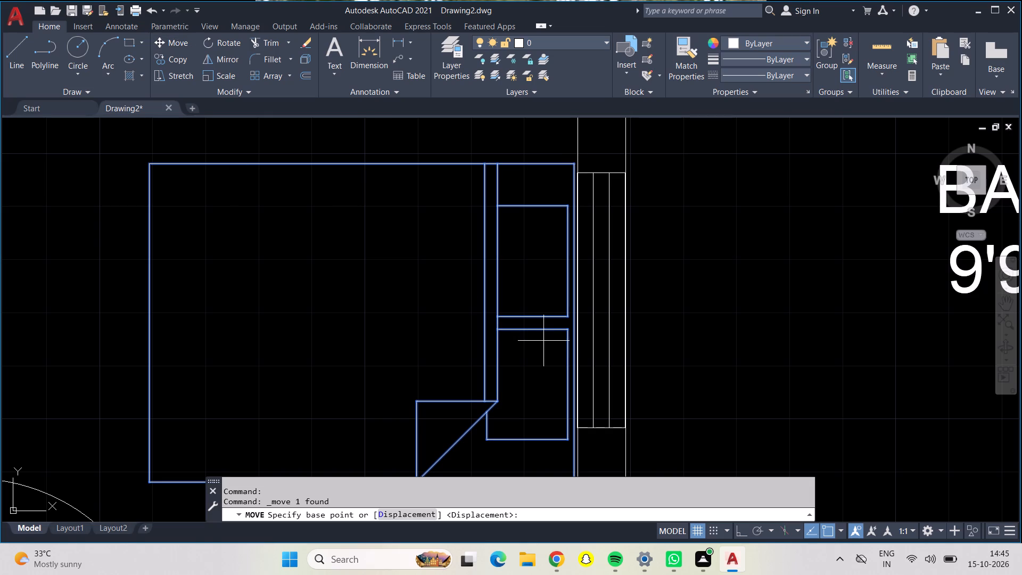
pyautogui.click(569, 340)
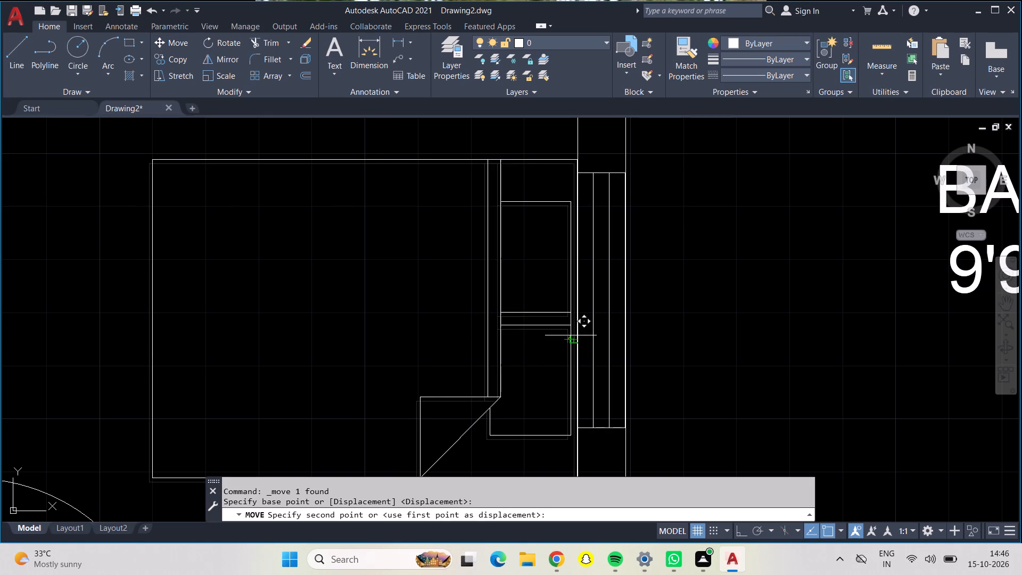
pyautogui.click(571, 335)
pyautogui.click(508, 207)
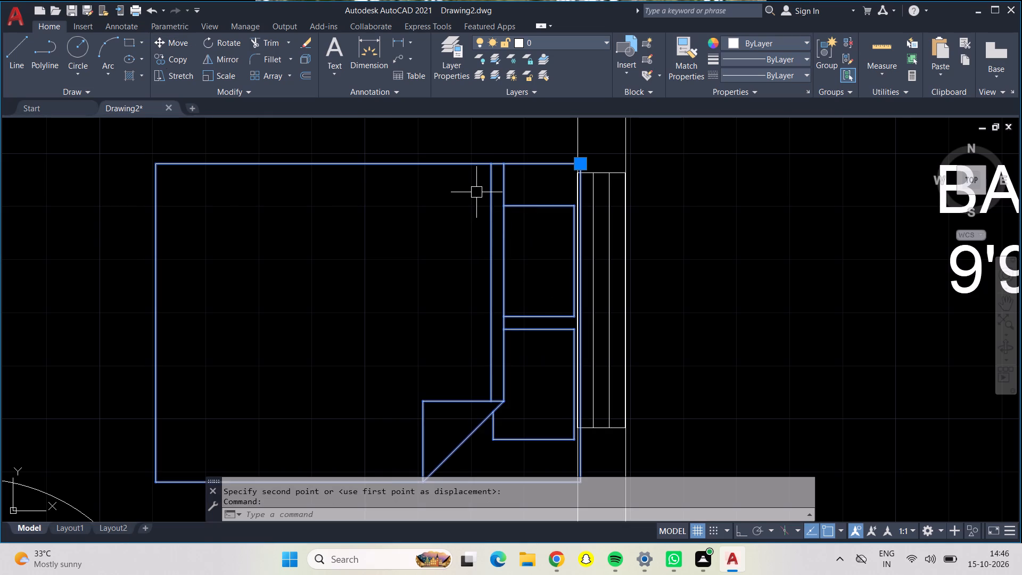
pyautogui.click(192, 39)
pyautogui.click(163, 45)
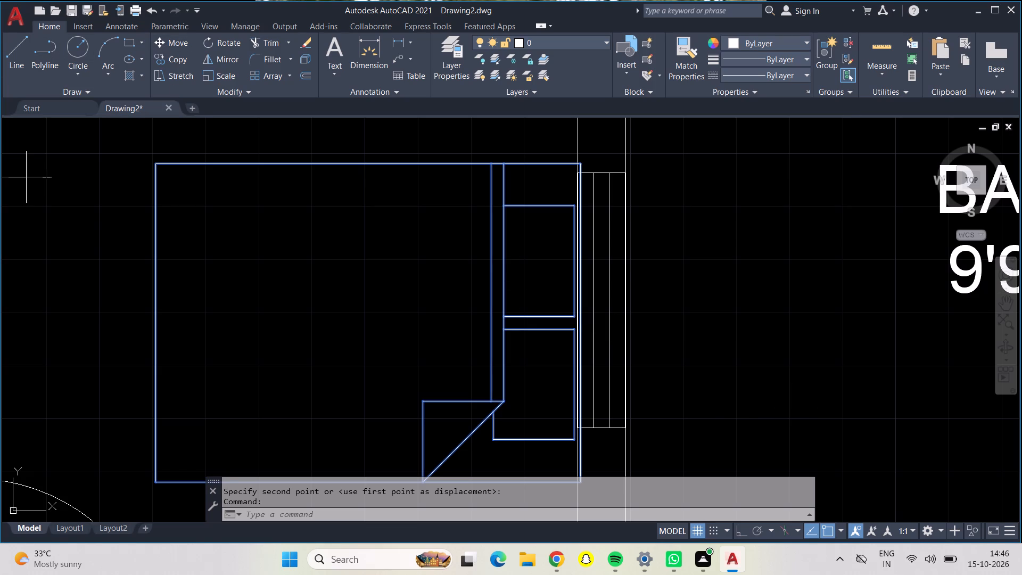
pyautogui.moveTo(561, 315); pyautogui.dragTo(550, 314)
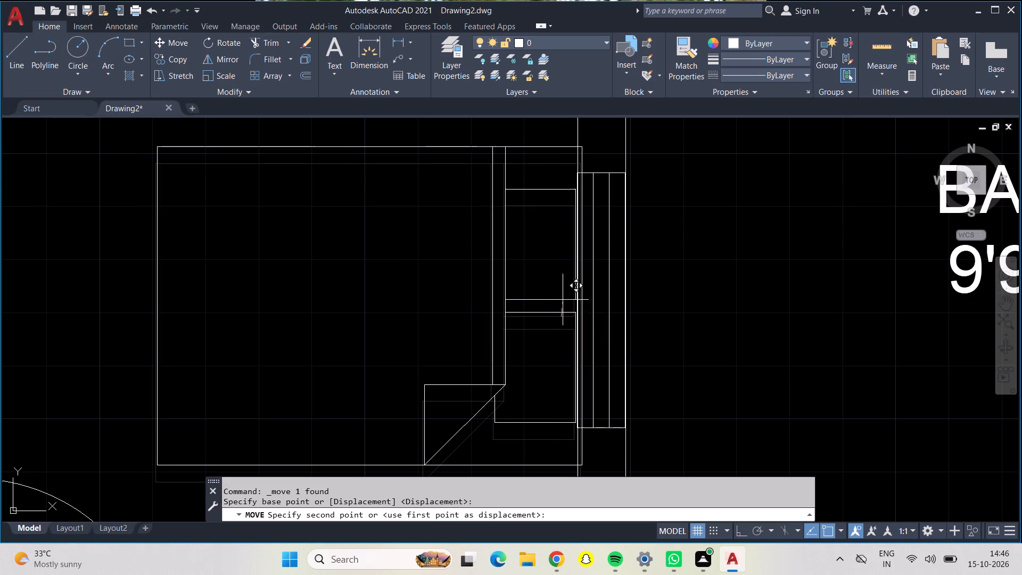
pyautogui.click(558, 300)
pyautogui.scroll(-2, 512, 306)
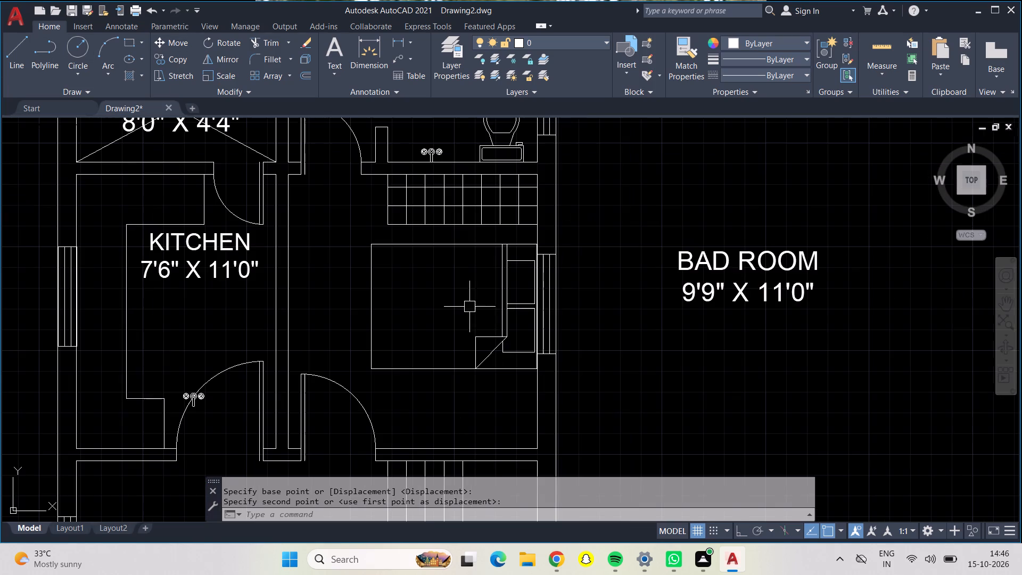
# Move the bed and the bedroom window together a short distance down along the right wall, away from the gridded unit.
pyautogui.moveTo(451, 301); pyautogui.dragTo(431, 281, button='middle')
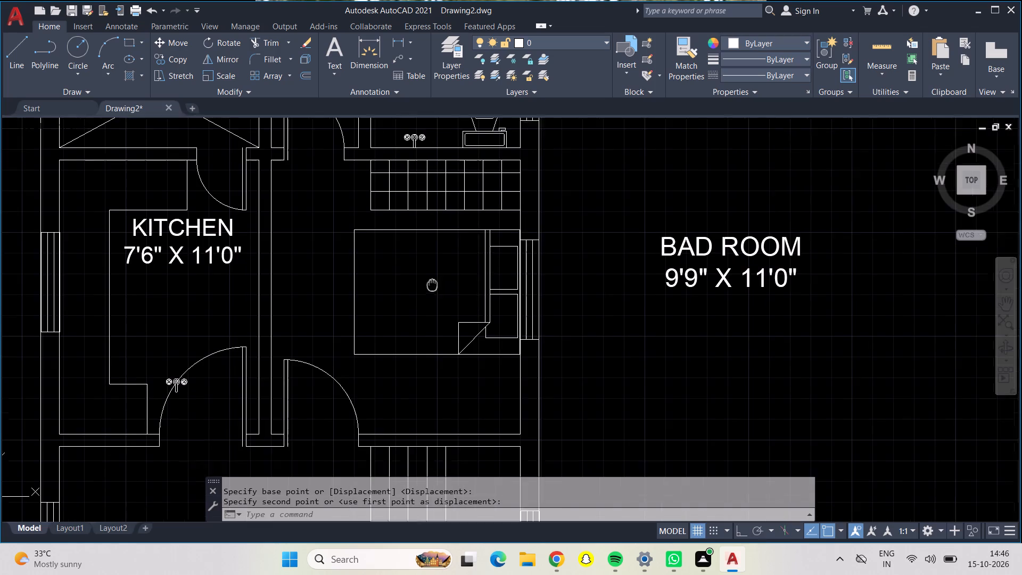
pyautogui.moveTo(431, 281); pyautogui.dragTo(426, 258, button='middle')
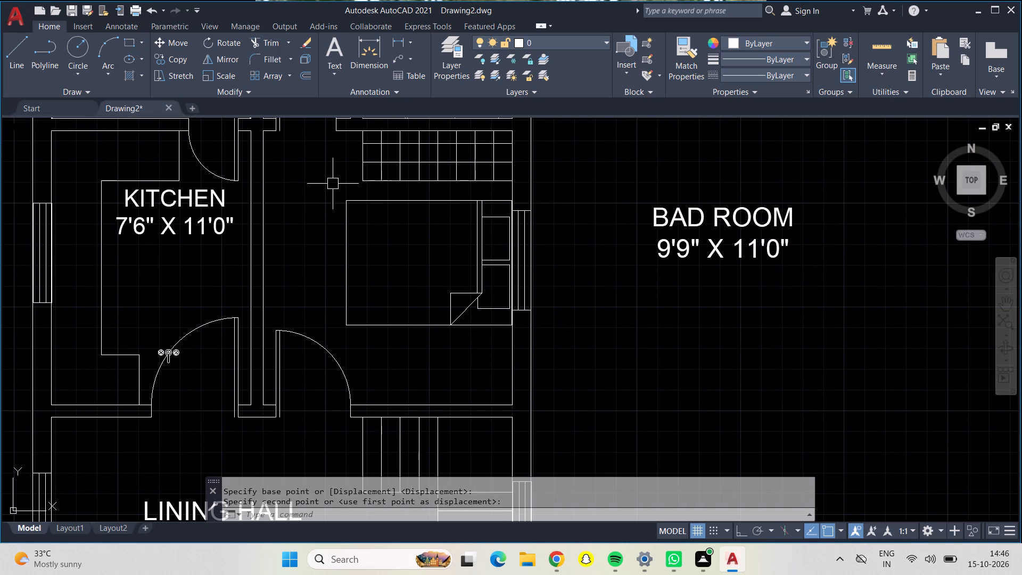
pyautogui.click(332, 184)
pyautogui.moveTo(612, 367); pyautogui.dragTo(600, 362)
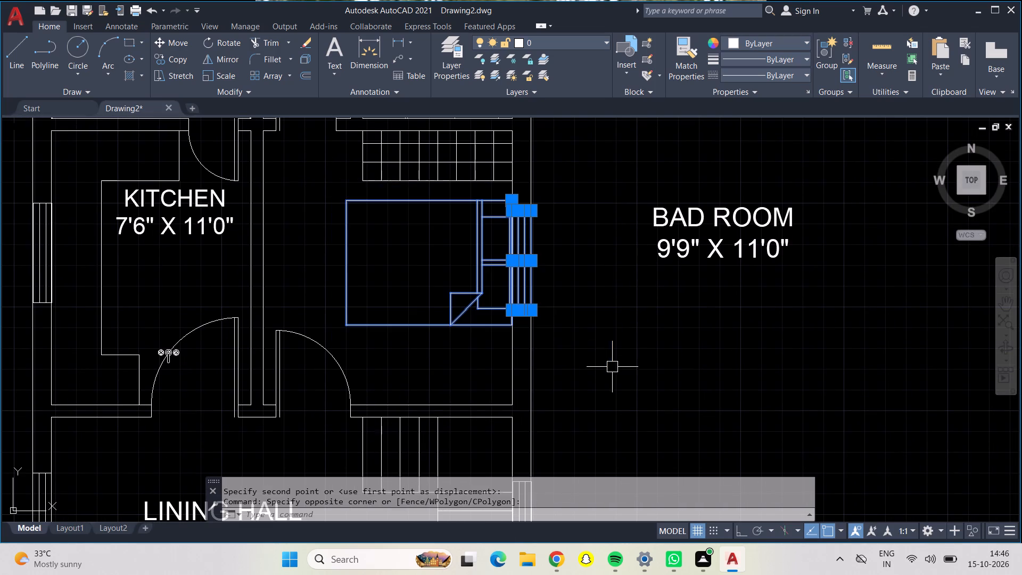
pyautogui.click(172, 40)
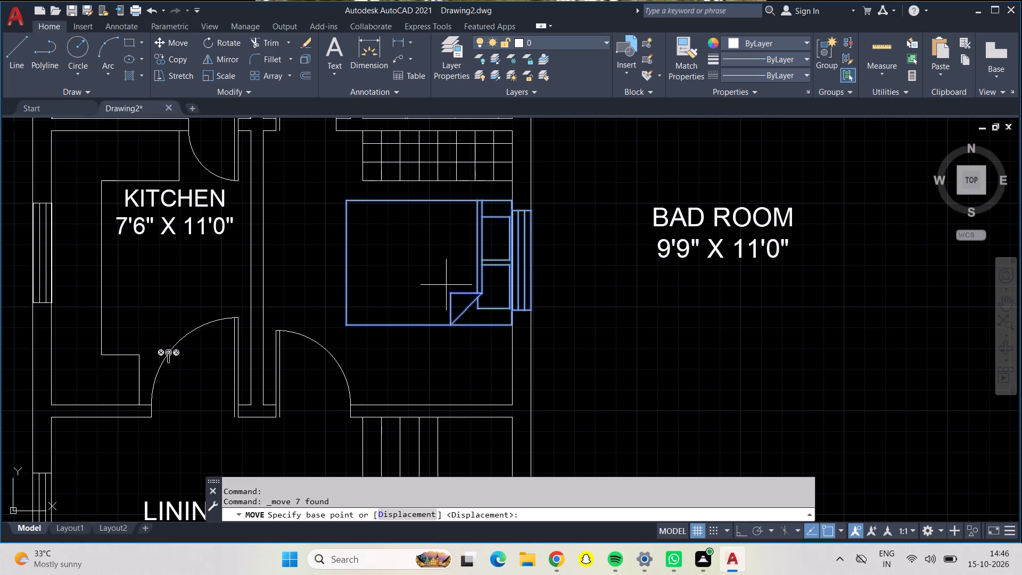
pyautogui.click(497, 277)
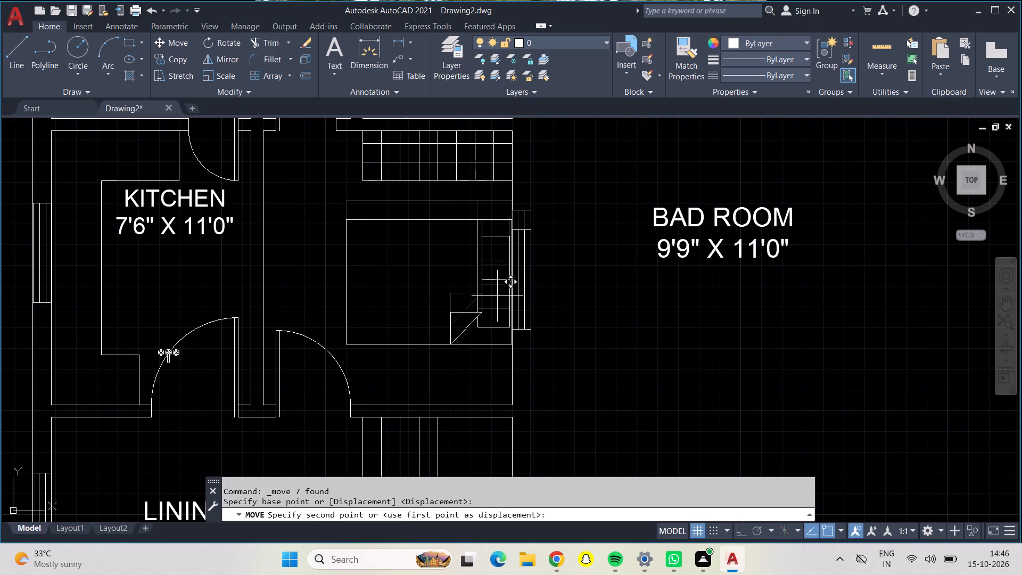
pyautogui.click(497, 296)
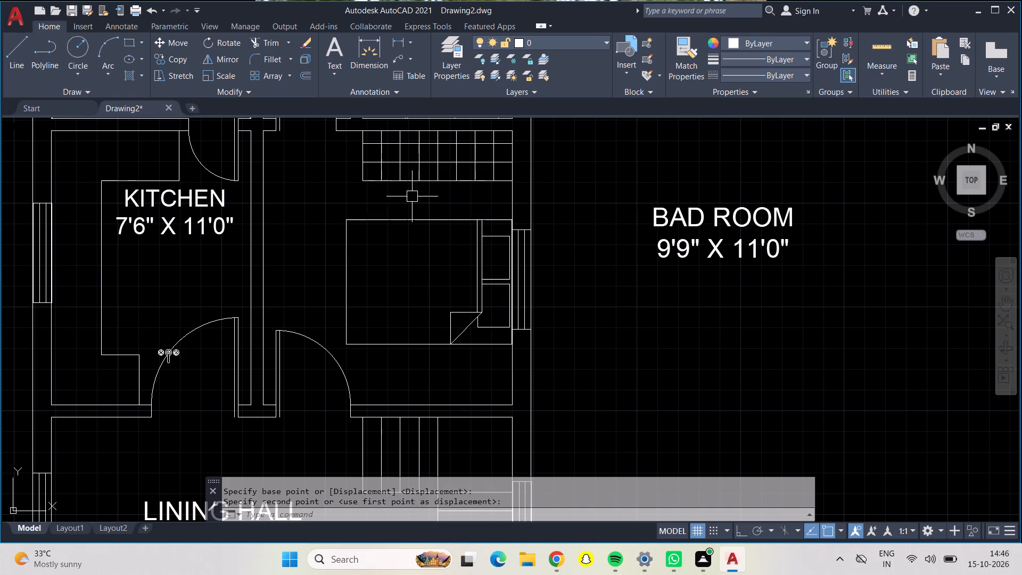
# Measure the gap between the bed and the gridded unit above it with Quick measure.
pyautogui.click(878, 50)
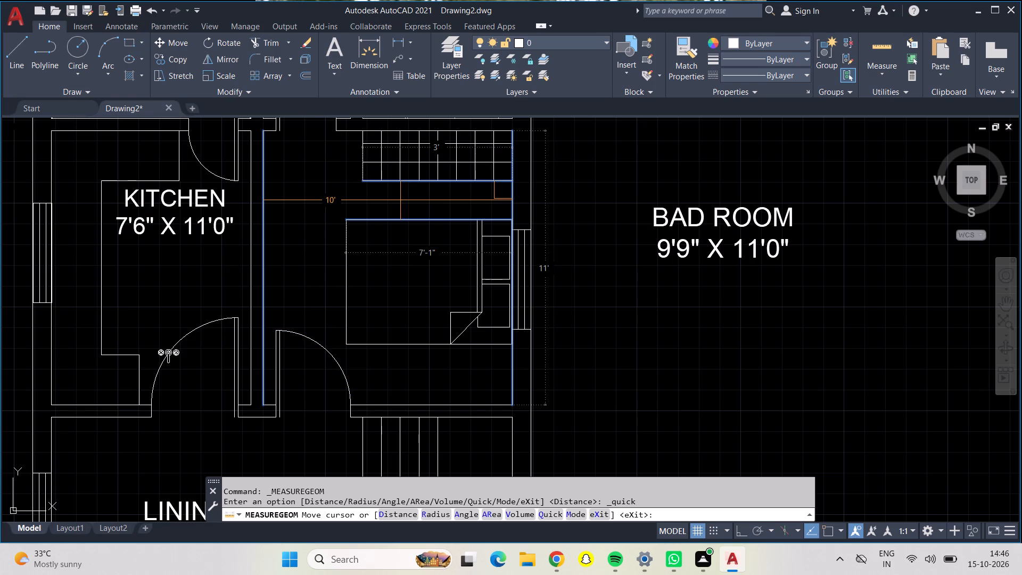
pyautogui.press('Escape')
pyautogui.press('Escape')
pyautogui.press('Escape')
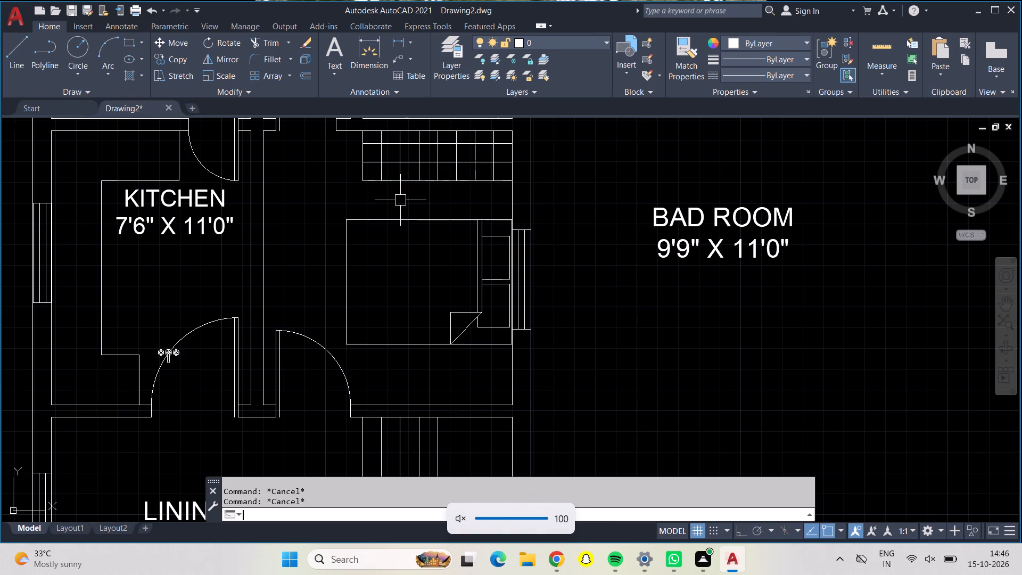
pyautogui.press('Escape')
# Rotate the BAD ROOM 9'9" X 11'0" label 90° counterclockwise so it reads vertically from bottom to top.
pyautogui.scroll(-1, 124, 202)
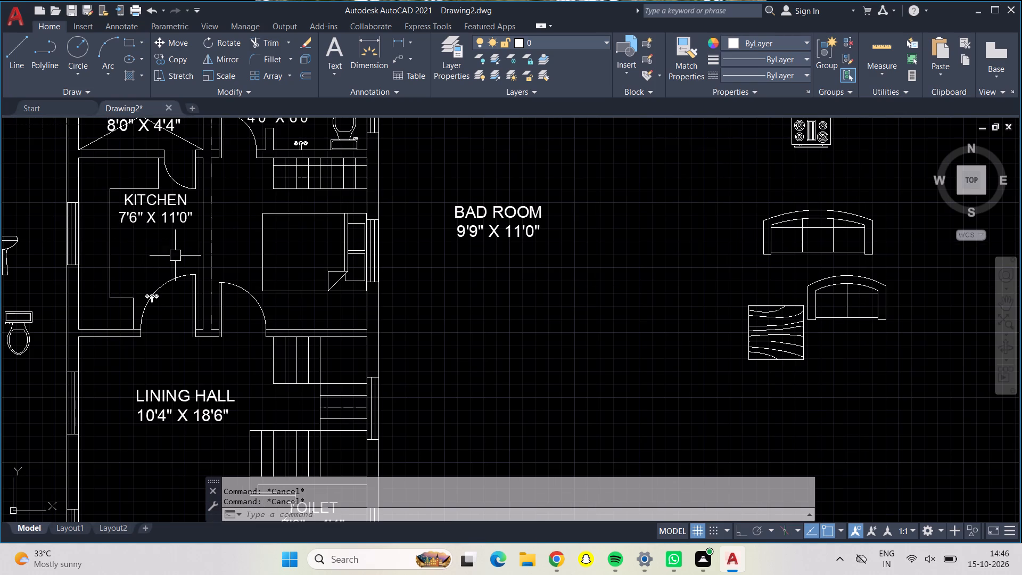
pyautogui.moveTo(216, 238); pyautogui.dragTo(267, 262, button='middle')
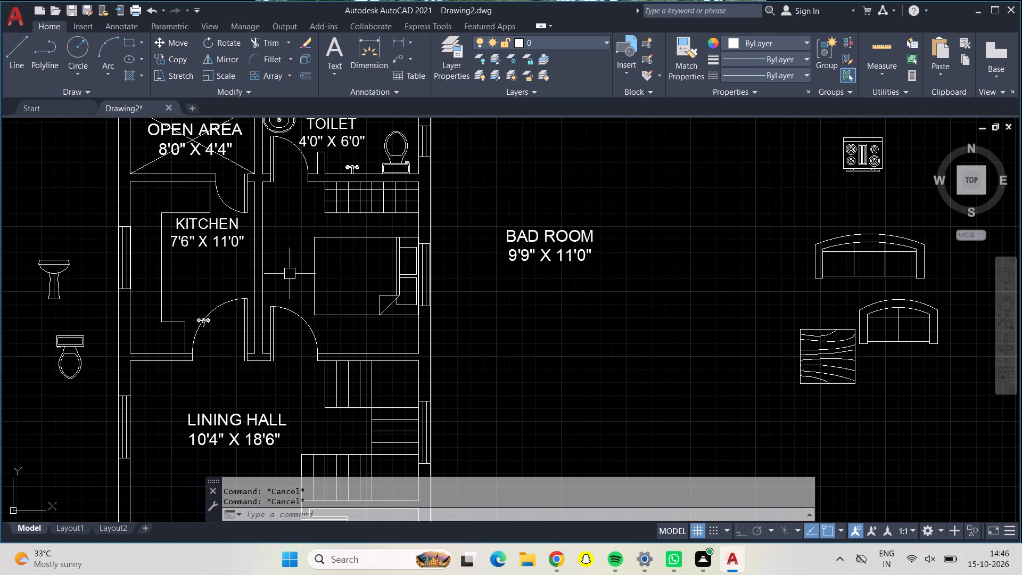
pyautogui.moveTo(293, 261); pyautogui.dragTo(299, 198, button='middle')
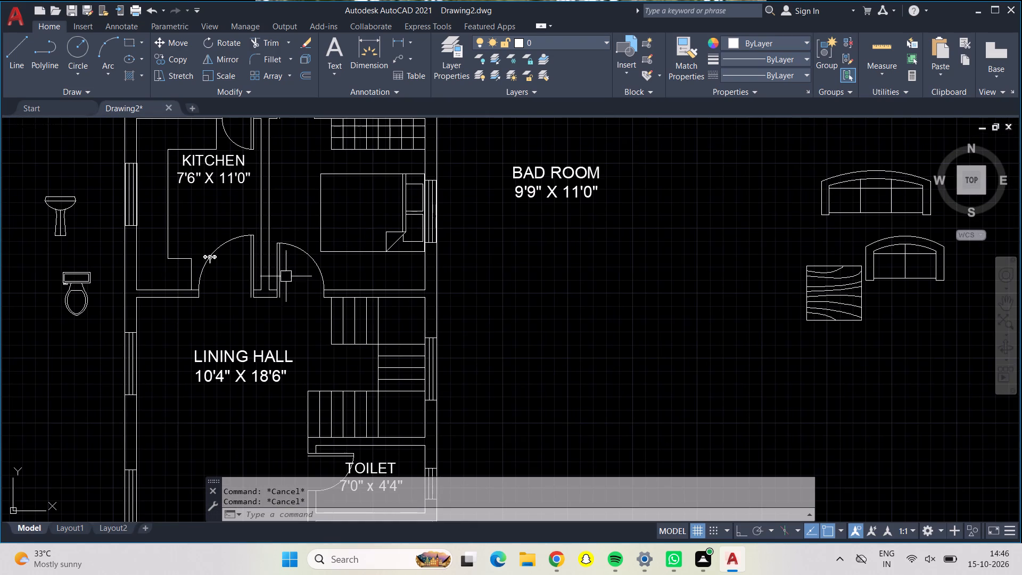
pyautogui.scroll(-1, 291, 319)
pyautogui.moveTo(291, 319); pyautogui.dragTo(311, 280, button='middle')
pyautogui.click(473, 189)
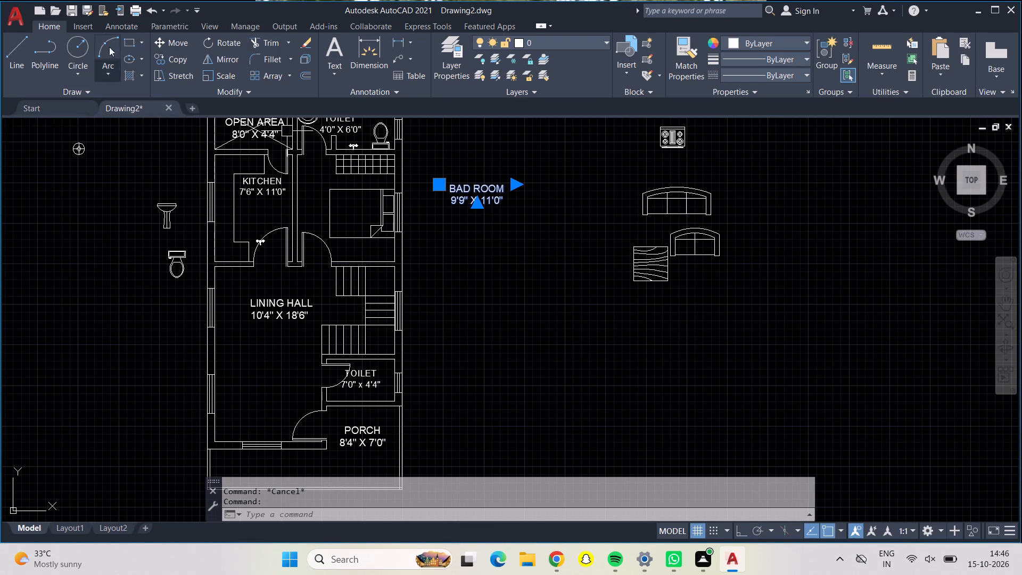
pyautogui.click(213, 46)
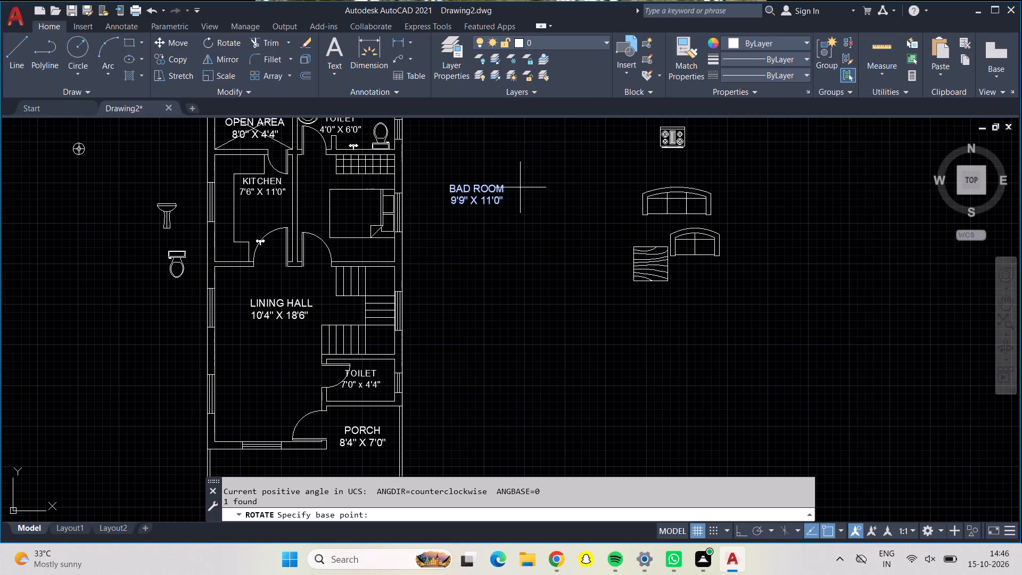
pyautogui.click(507, 193)
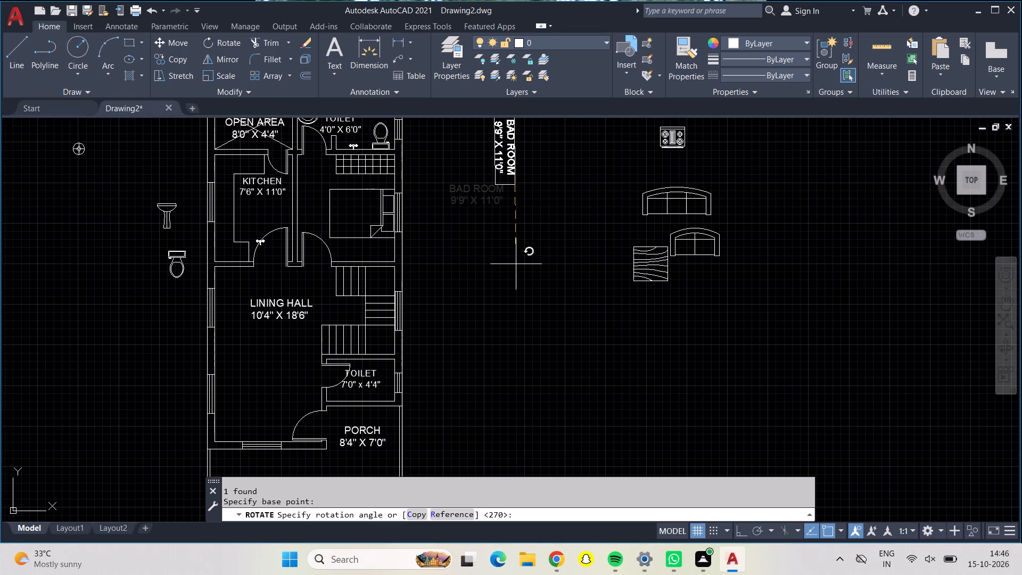
pyautogui.press('F8')
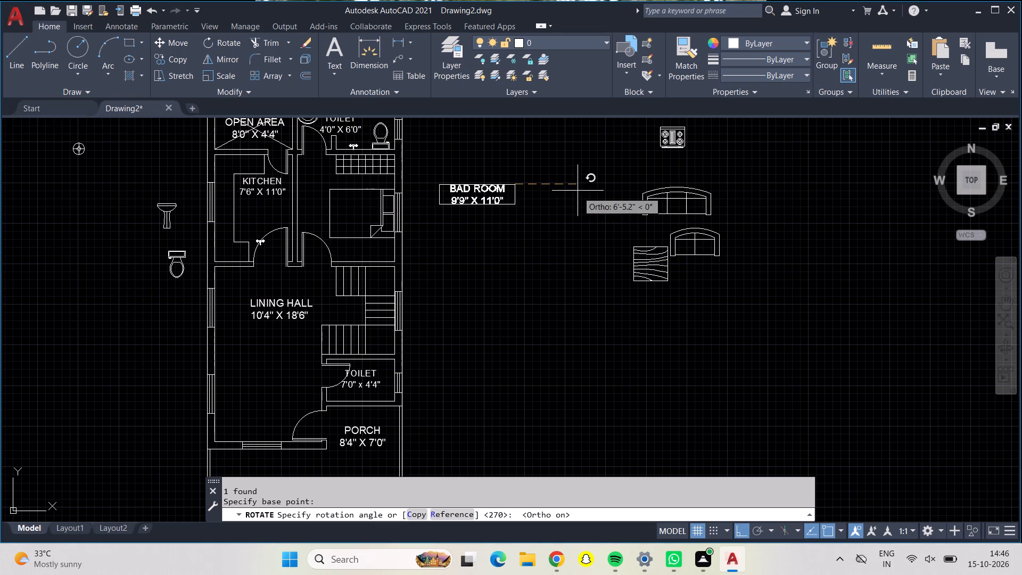
pyautogui.click(524, 130)
# Move the vertical BAD ROOM 9'9" X 11'0" label into the bedroom, between the left wall and the foot of the bed.
pyautogui.click(538, 224)
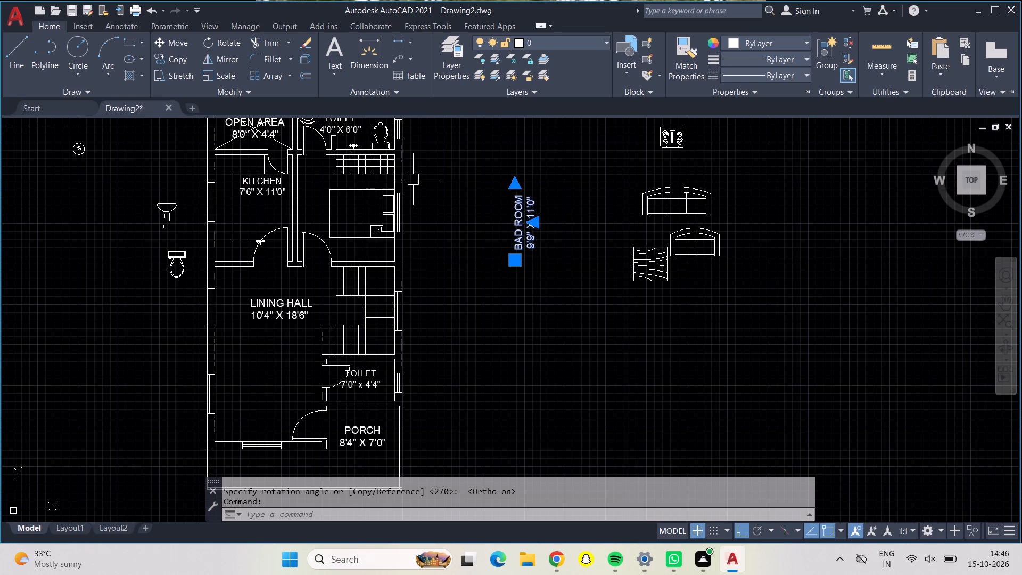
pyautogui.click(161, 45)
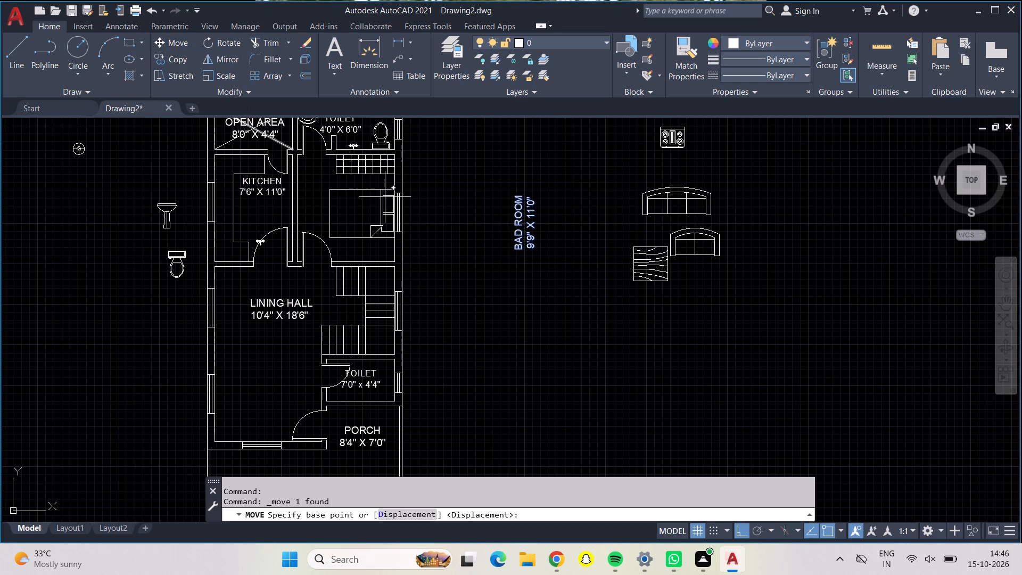
pyautogui.moveTo(515, 223); pyautogui.dragTo(490, 203)
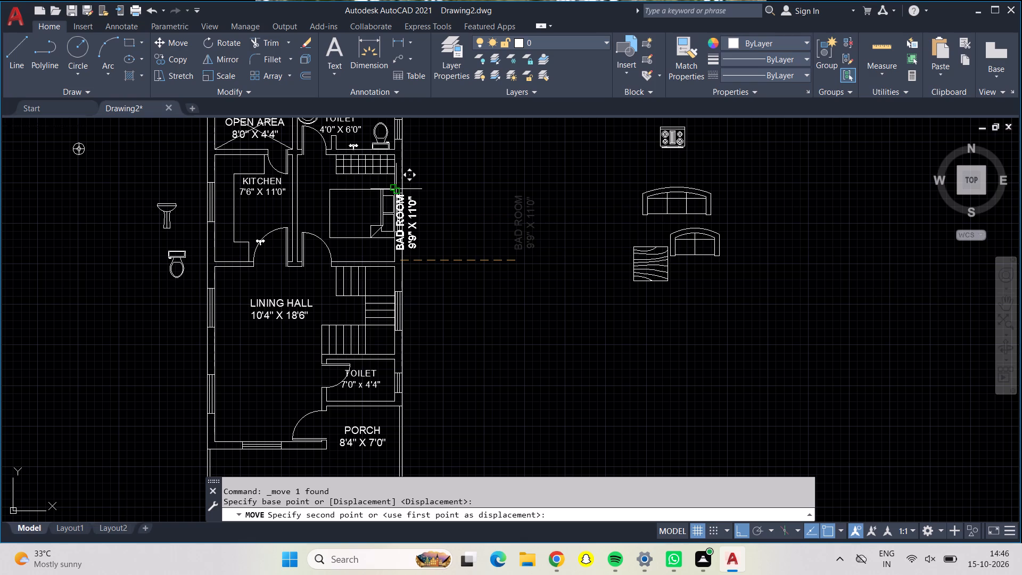
pyautogui.press('F8')
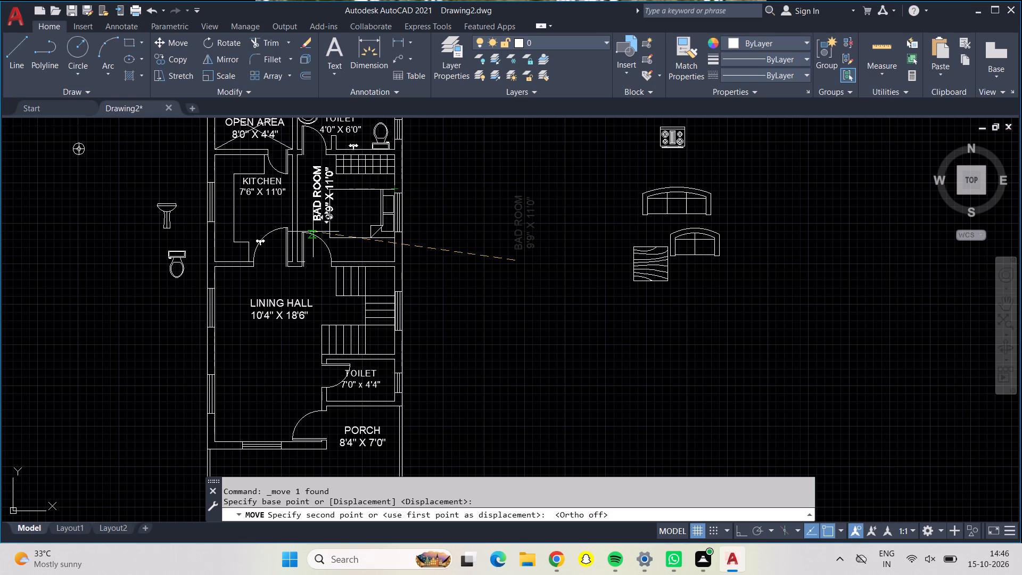
pyautogui.scroll(3, 314, 234)
pyautogui.moveTo(282, 249); pyautogui.dragTo(272, 339, button='middle')
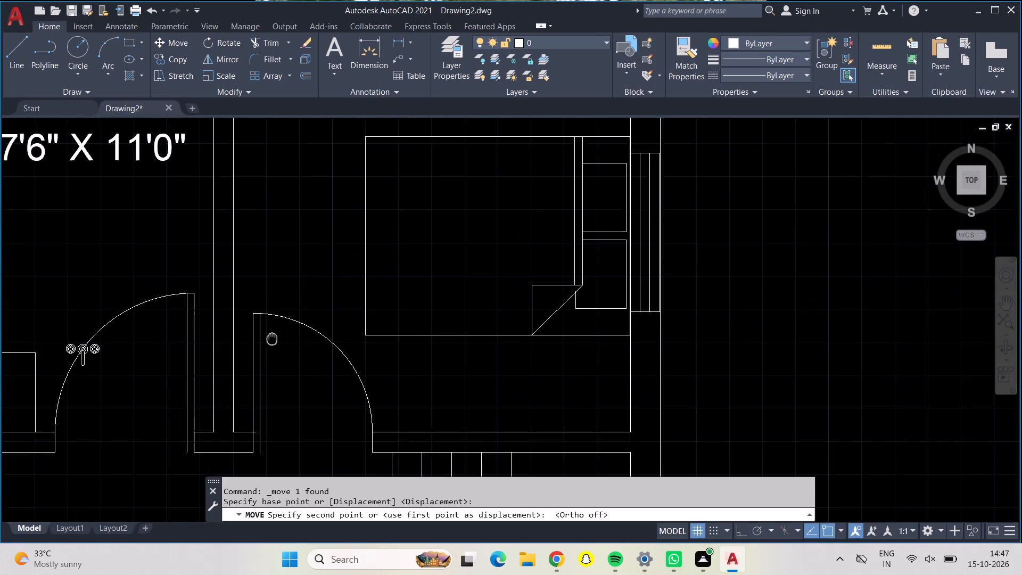
pyautogui.moveTo(272, 339); pyautogui.dragTo(272, 381, button='middle')
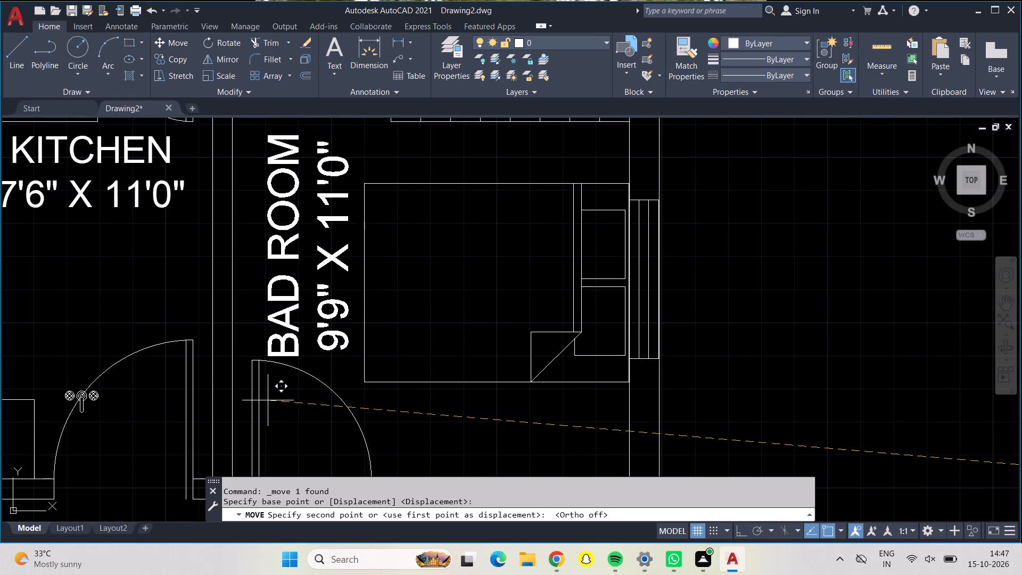
pyautogui.click(268, 400)
# Move the KITCHEN 7'6" X 11'0" label slightly down into the open kitchen floor between the counter and the bedroom-side wall.
pyautogui.scroll(-1, 273, 404)
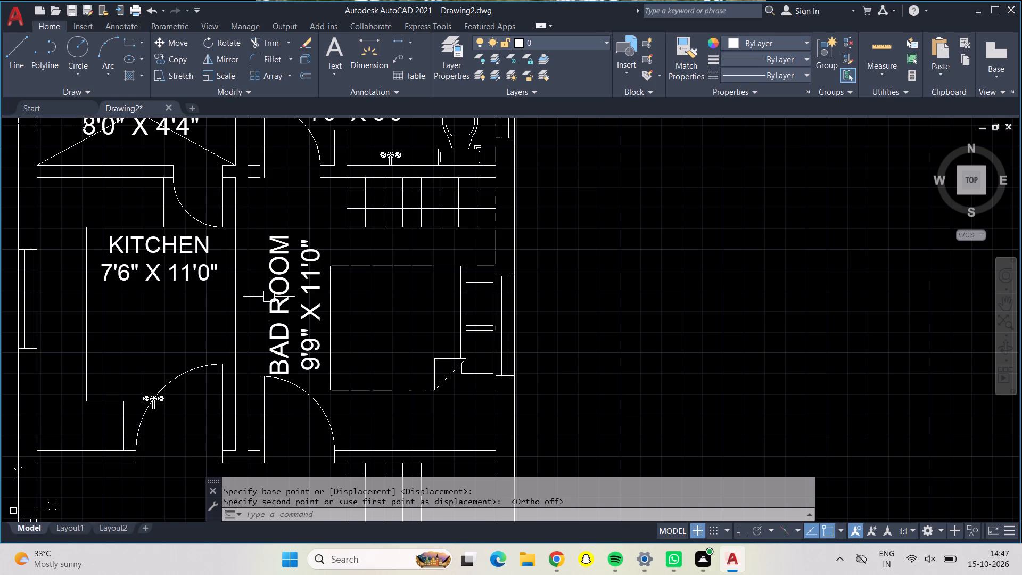
pyautogui.scroll(-1, 312, 191)
pyautogui.moveTo(312, 191); pyautogui.dragTo(413, 251, button='middle')
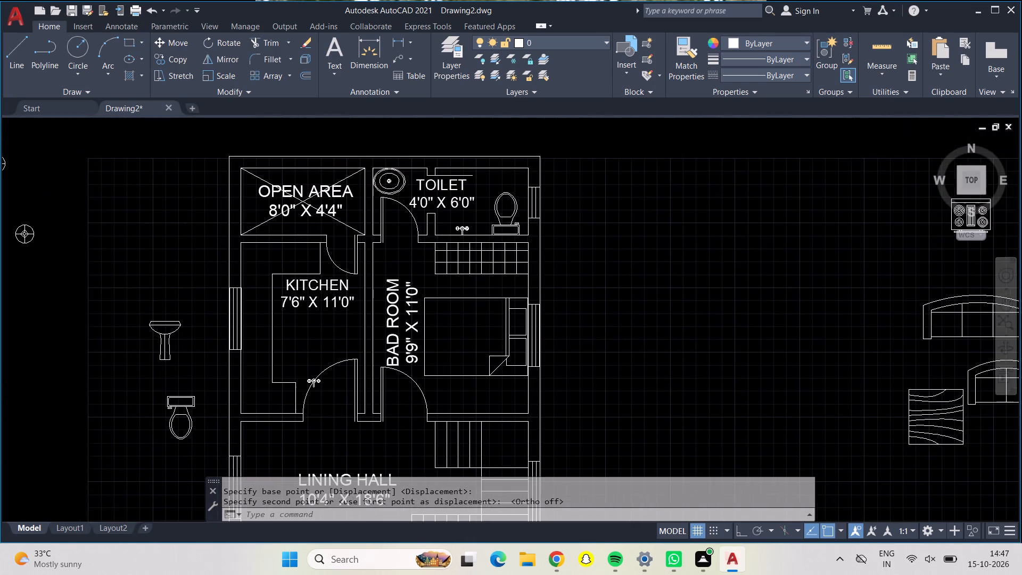
pyautogui.moveTo(413, 251); pyautogui.dragTo(432, 212, button='middle')
pyautogui.click(332, 265)
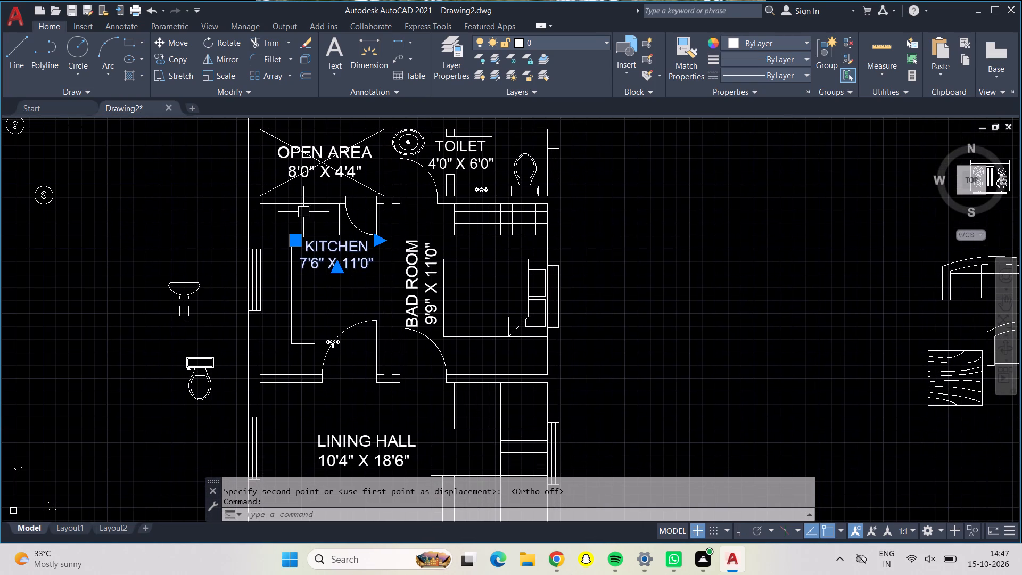
pyautogui.click(172, 42)
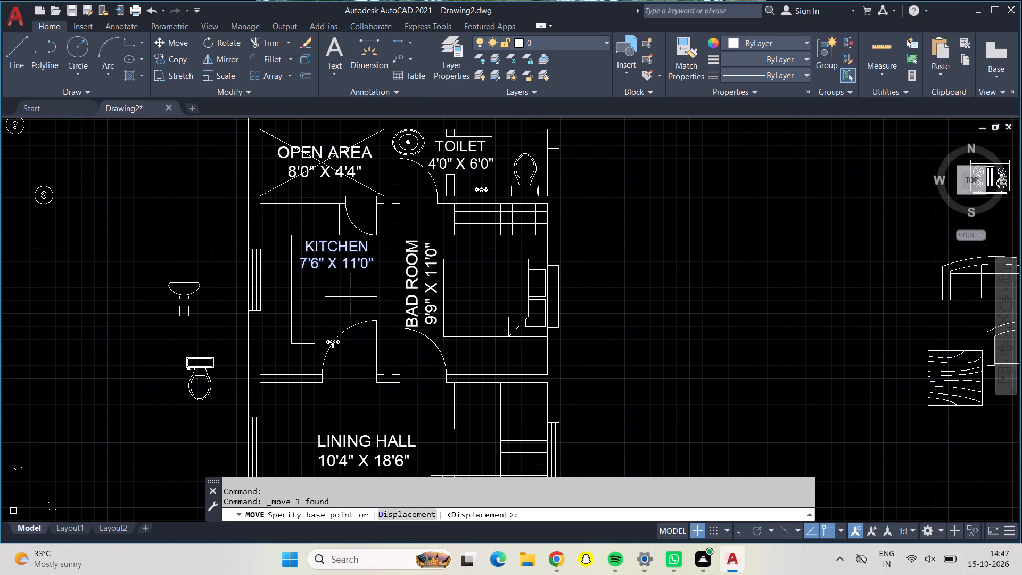
pyautogui.click(339, 246)
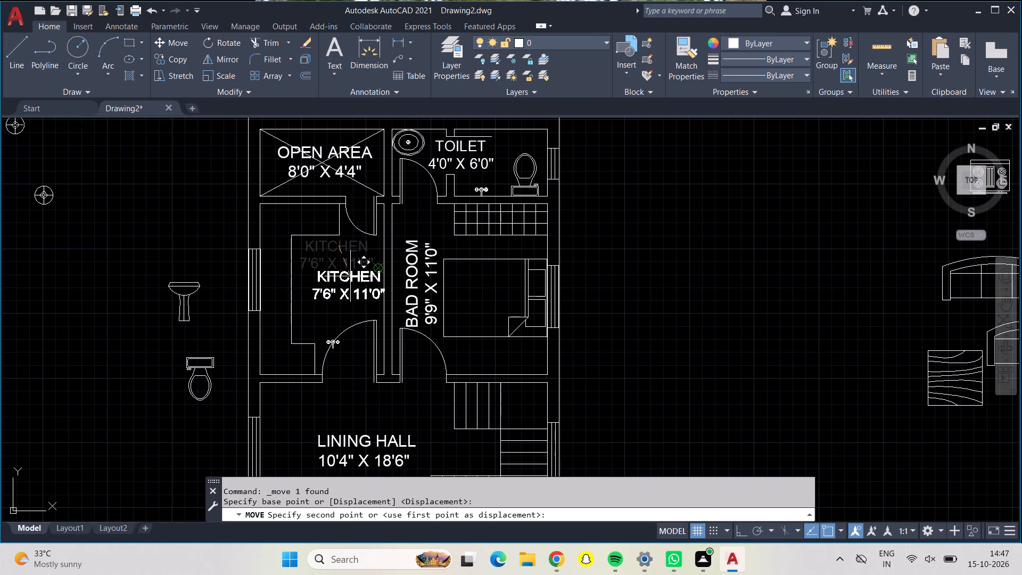
pyautogui.click(345, 275)
pyautogui.click(361, 287)
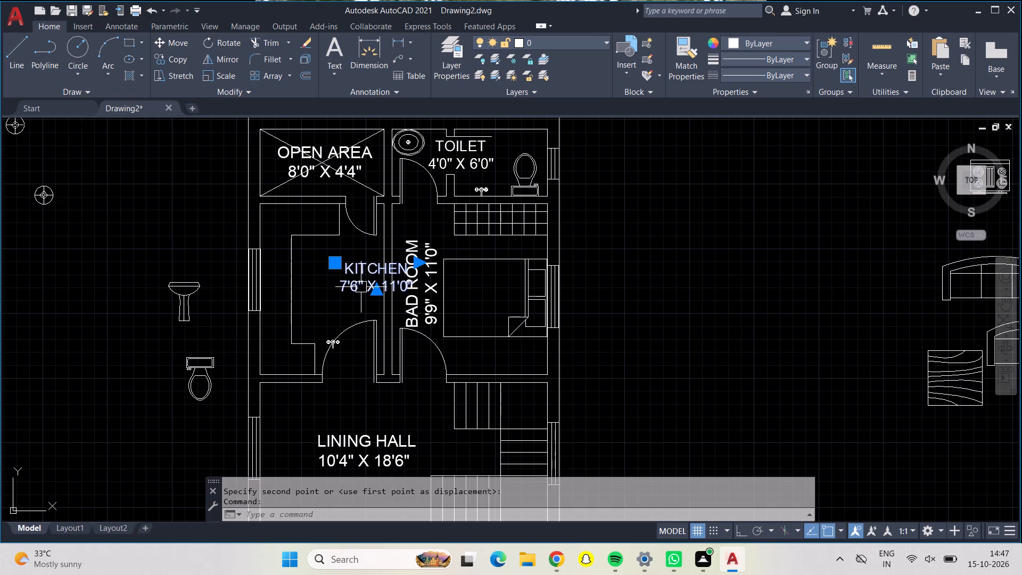
pyautogui.click(179, 41)
pyautogui.click(362, 276)
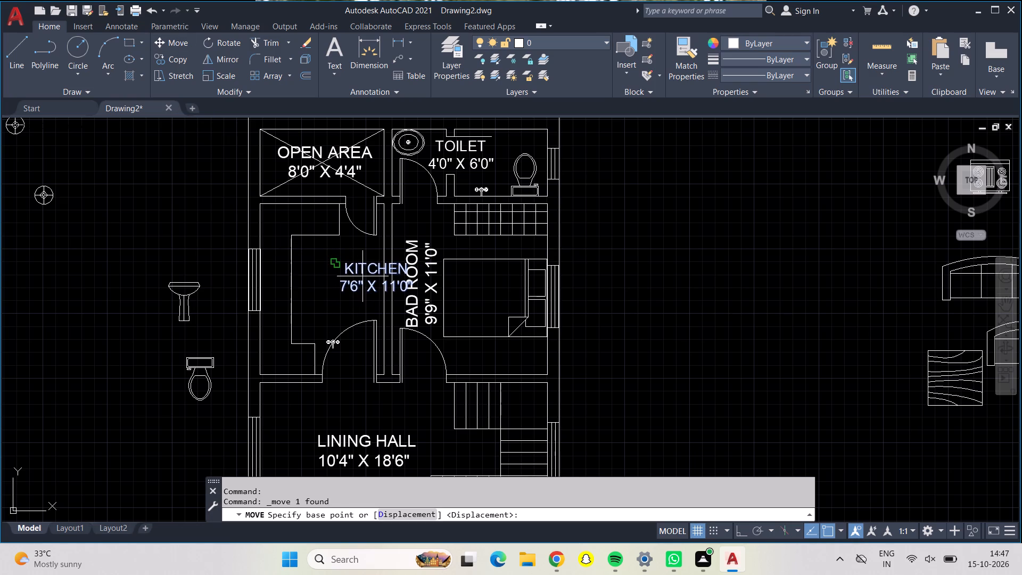
pyautogui.click(304, 272)
# Delete the stray faucet block lying on the kitchen's lower door swing.
pyautogui.click(332, 336)
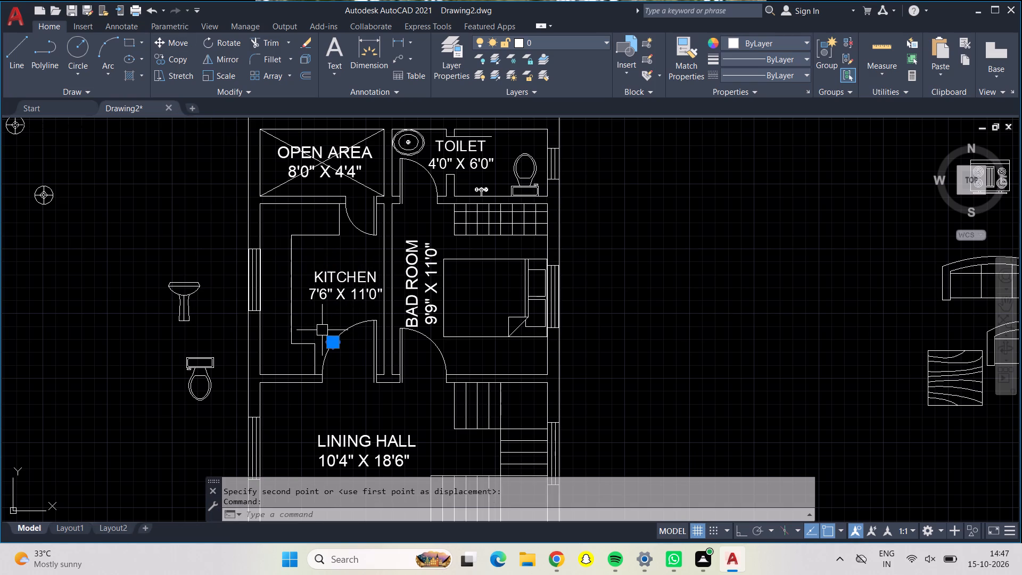
pyautogui.press('Insert')
pyautogui.press('Delete')
pyautogui.press('Delete')
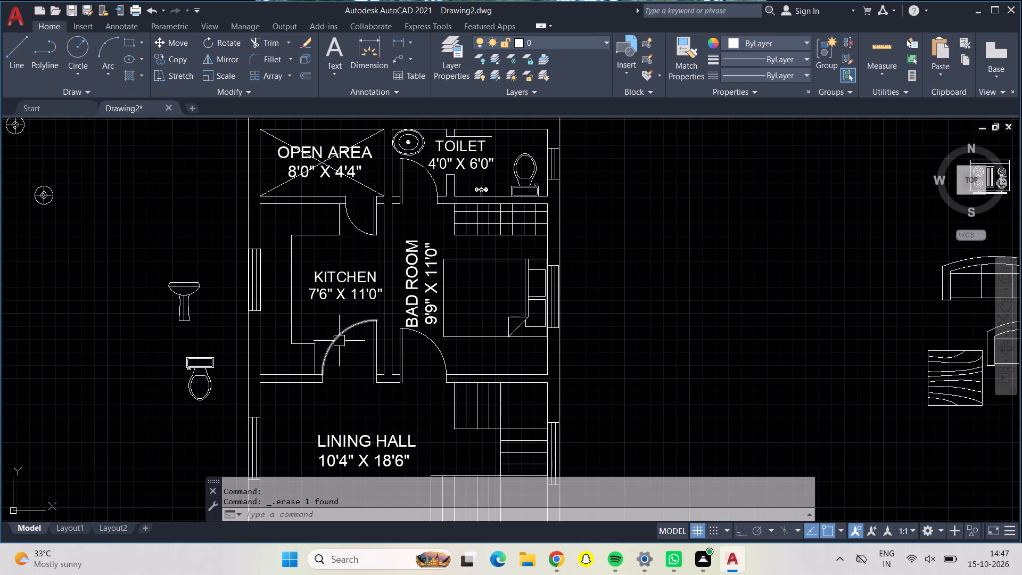
# Rotate the stove block outside the plan 90° counterclockwise about the middle of its front edge.
pyautogui.scroll(-1, 176, 240)
pyautogui.moveTo(176, 240); pyautogui.dragTo(219, 282, button='middle')
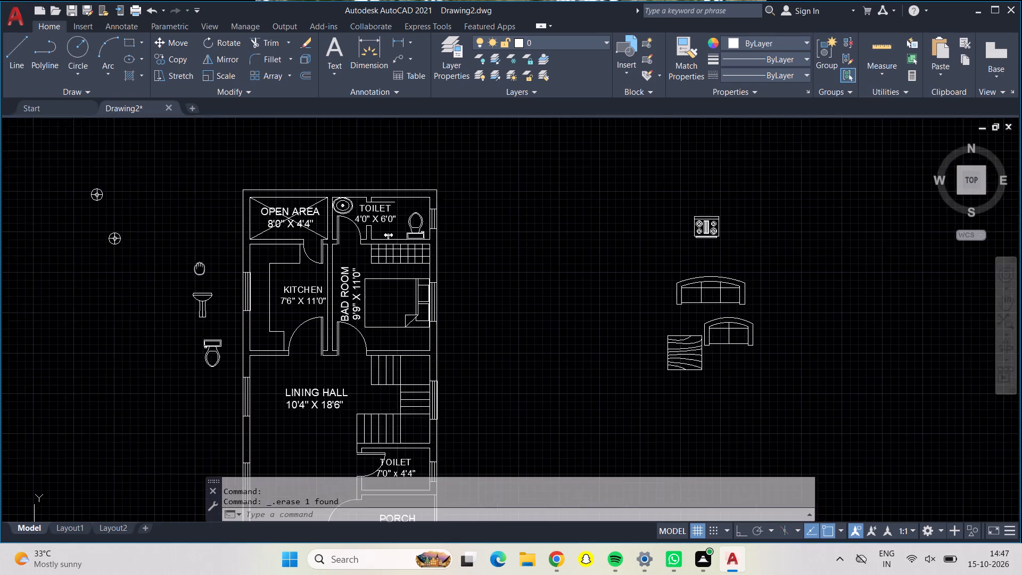
pyautogui.moveTo(219, 282); pyautogui.dragTo(237, 294, button='middle')
pyautogui.moveTo(528, 330); pyautogui.dragTo(289, 316, button='middle')
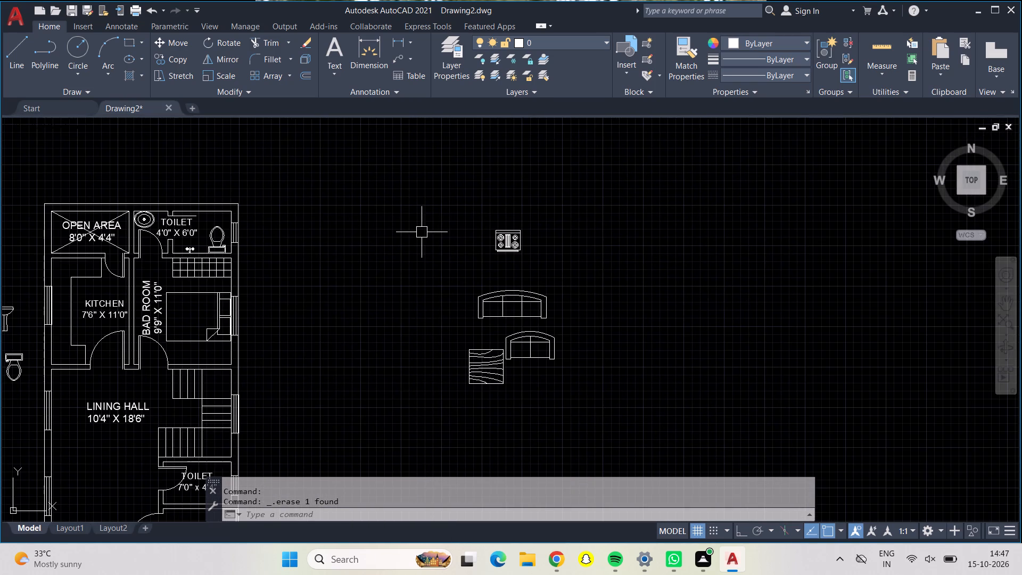
pyautogui.scroll(2, 503, 243)
pyautogui.moveTo(435, 187); pyautogui.dragTo(464, 189)
pyautogui.click(545, 265)
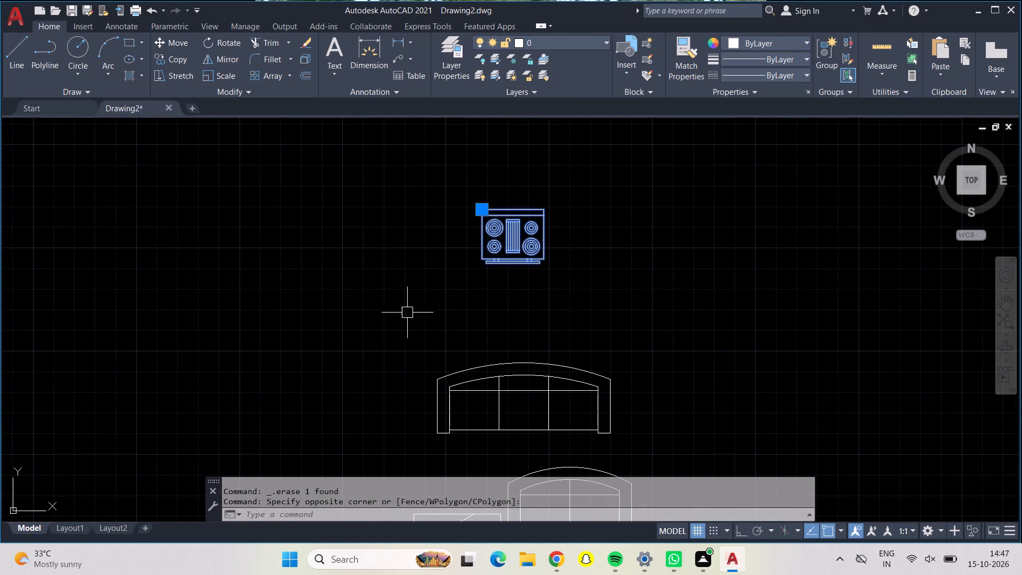
pyautogui.click(228, 43)
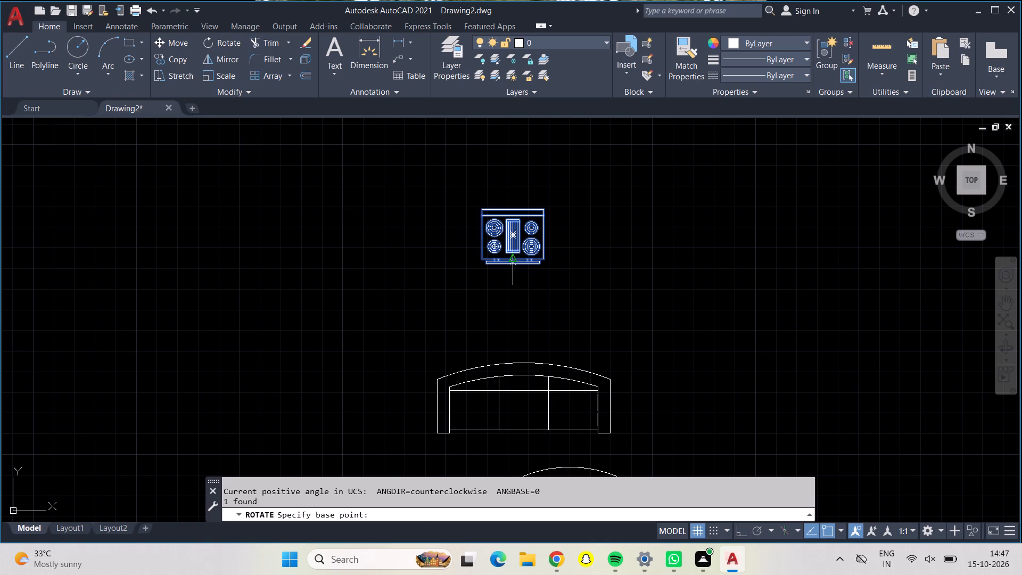
pyautogui.click(508, 261)
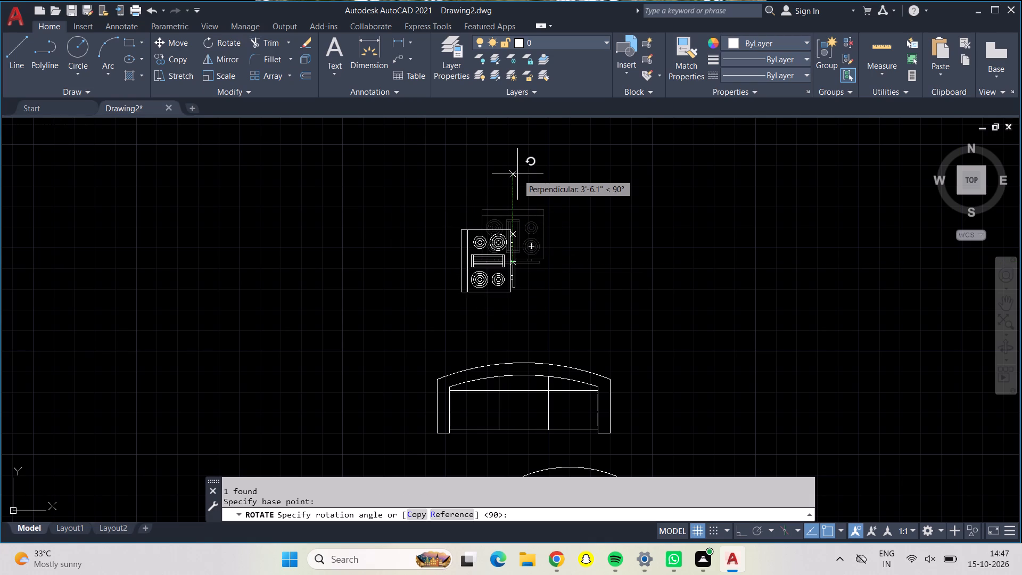
pyautogui.click(517, 174)
# Move the rotated stove onto the kitchen counter, its back against the outer wall beside the lower end of the window.
pyautogui.moveTo(410, 207); pyautogui.dragTo(466, 210)
pyautogui.click(570, 317)
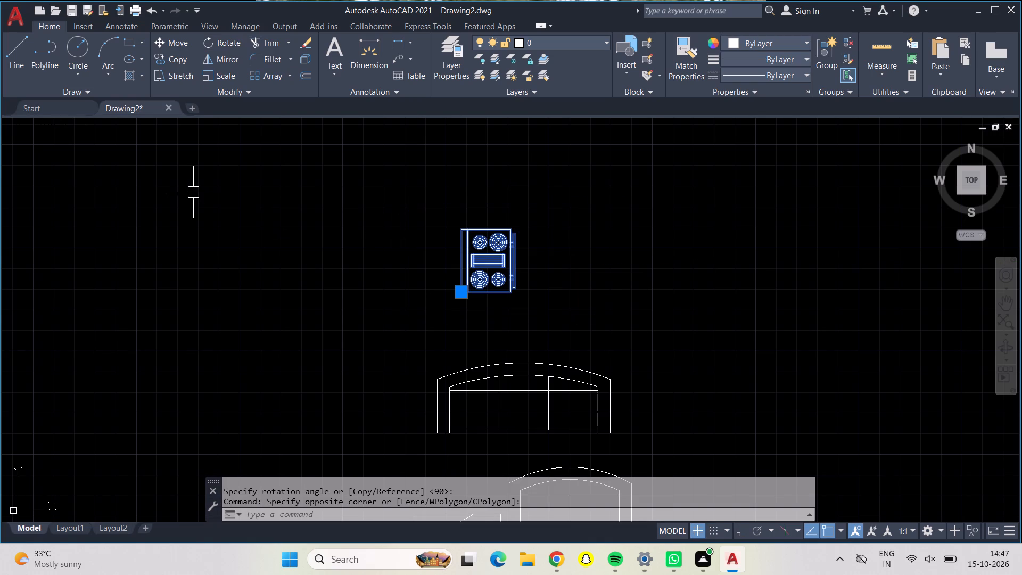
pyautogui.click(164, 47)
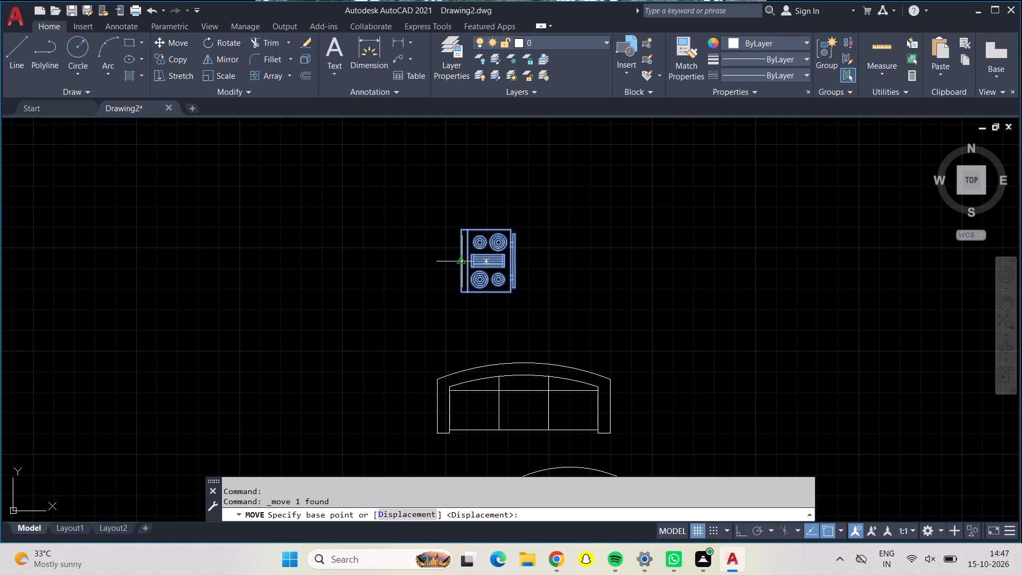
pyautogui.click(469, 263)
pyautogui.moveTo(210, 275); pyautogui.dragTo(528, 307, button='middle')
pyautogui.scroll(-1, 501, 308)
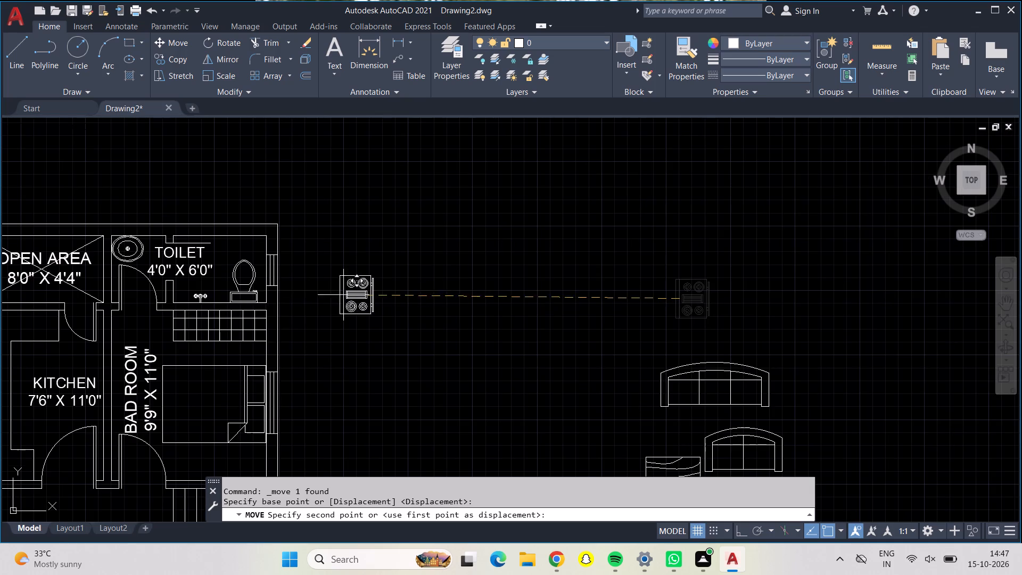
pyautogui.scroll(-1, 118, 315)
pyautogui.moveTo(118, 315); pyautogui.dragTo(521, 258, button='middle')
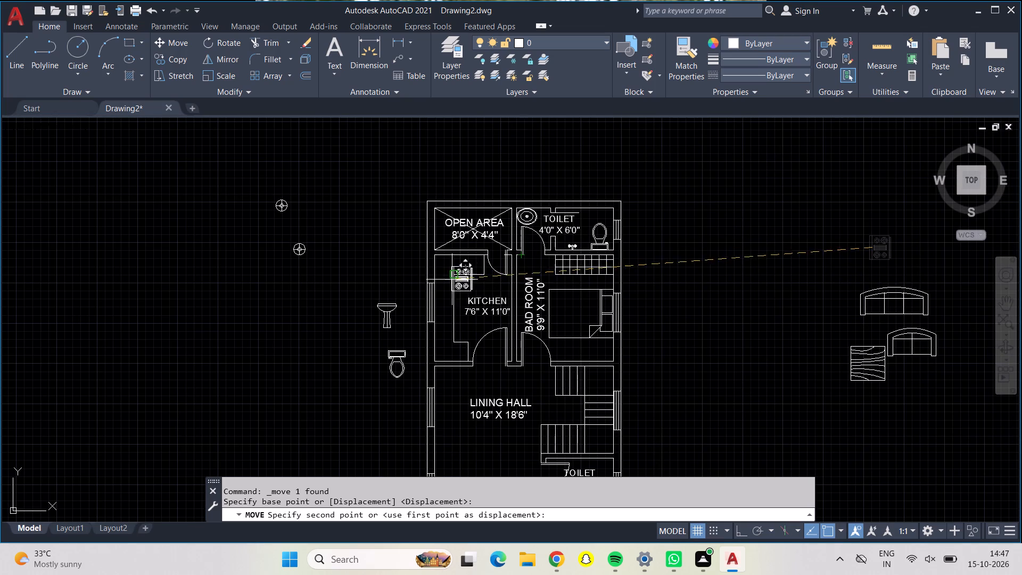
pyautogui.scroll(5, 434, 317)
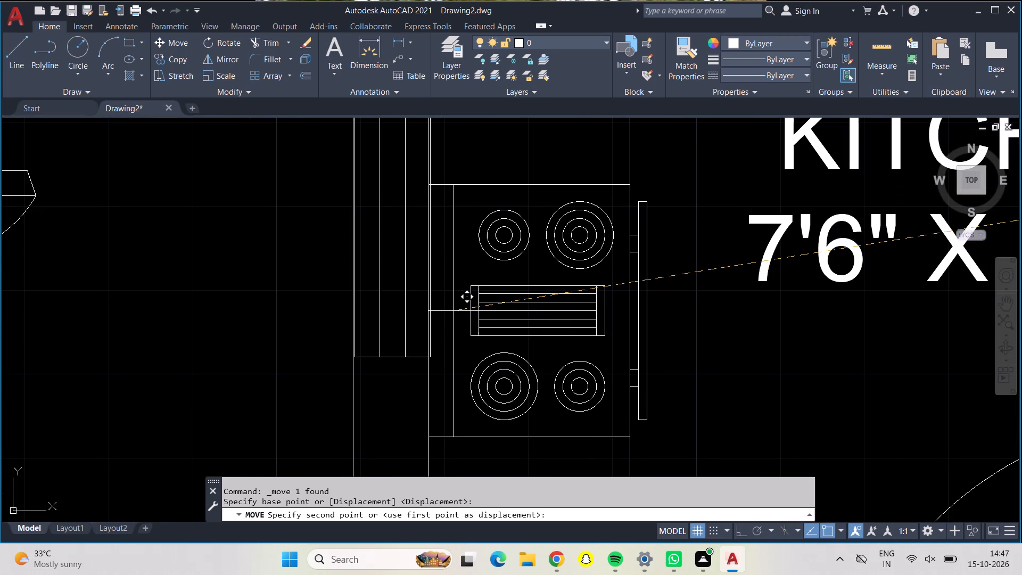
pyautogui.click(454, 311)
# Move the toilet block from outside the plan into the 7'0" x 4'4" toilet, its tank against the upper wall near the window.
pyautogui.scroll(-2, 458, 313)
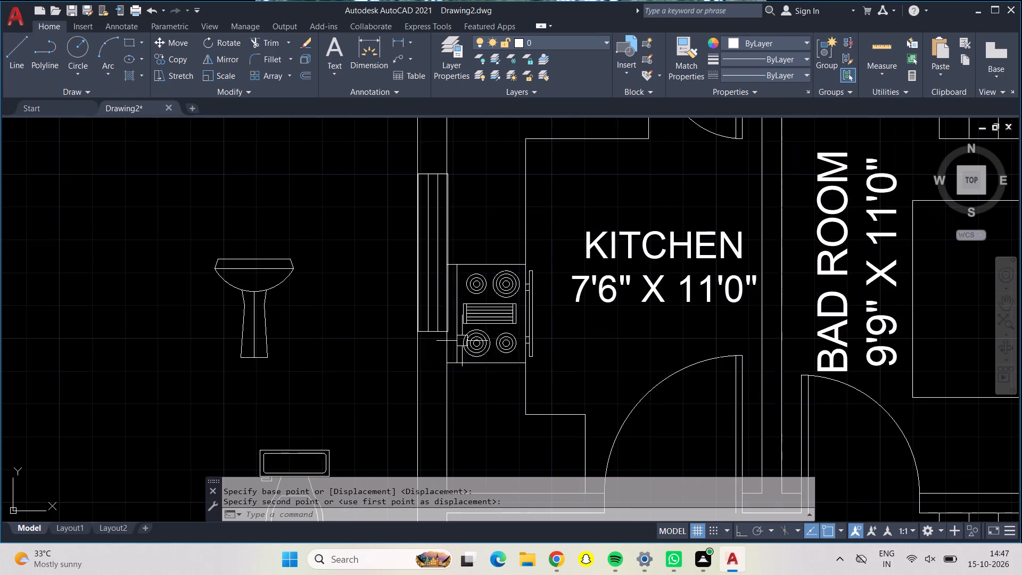
pyautogui.scroll(-2, 557, 274)
pyautogui.moveTo(573, 244); pyautogui.dragTo(559, 243, button='middle')
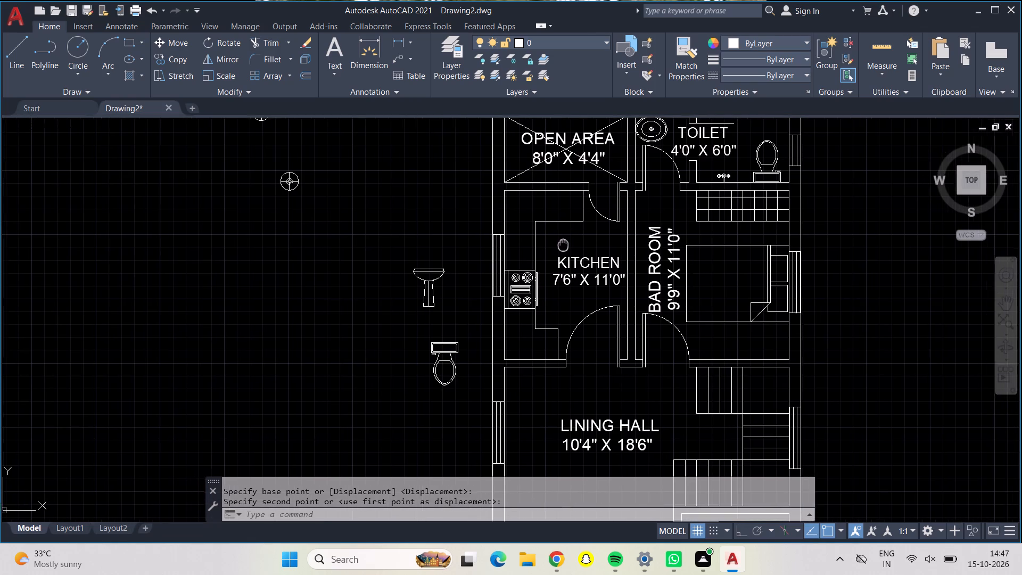
pyautogui.moveTo(559, 243); pyautogui.dragTo(481, 216, button='middle')
pyautogui.moveTo(513, 352); pyautogui.dragTo(462, 301, button='middle')
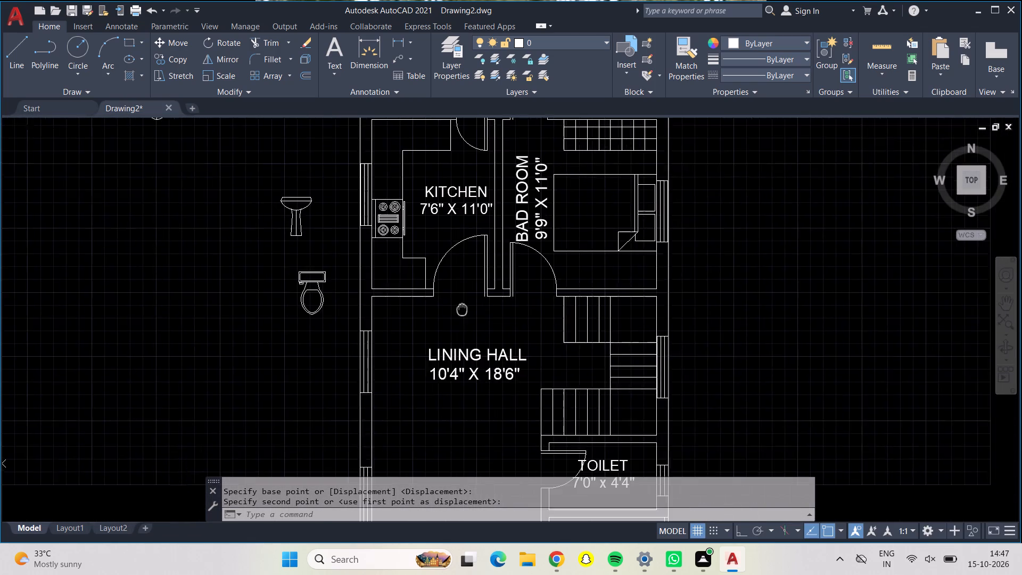
pyautogui.moveTo(462, 301); pyautogui.dragTo(460, 183, button='middle')
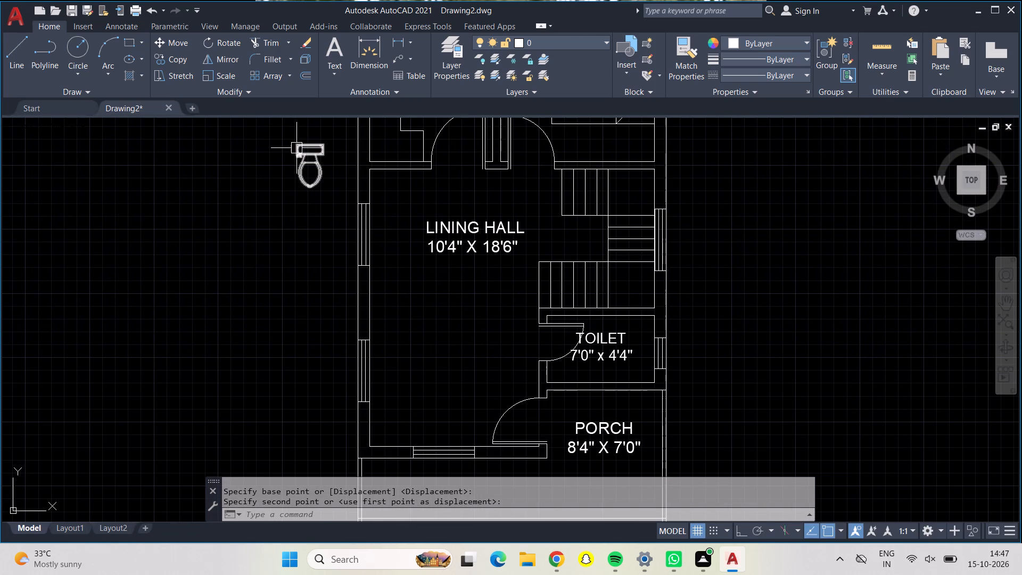
pyautogui.click(296, 148)
pyautogui.click(189, 40)
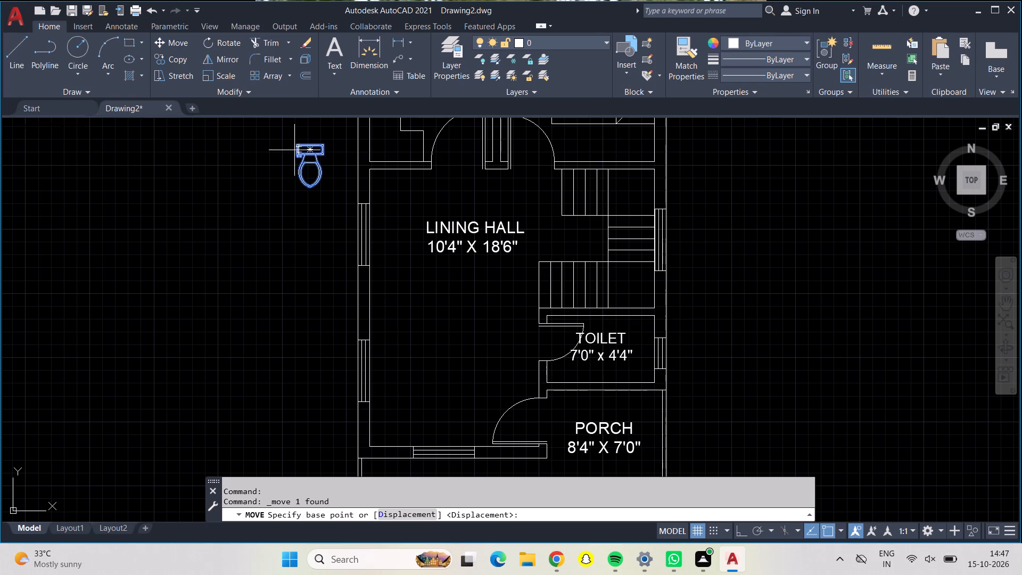
pyautogui.click(303, 154)
pyautogui.scroll(2, 640, 349)
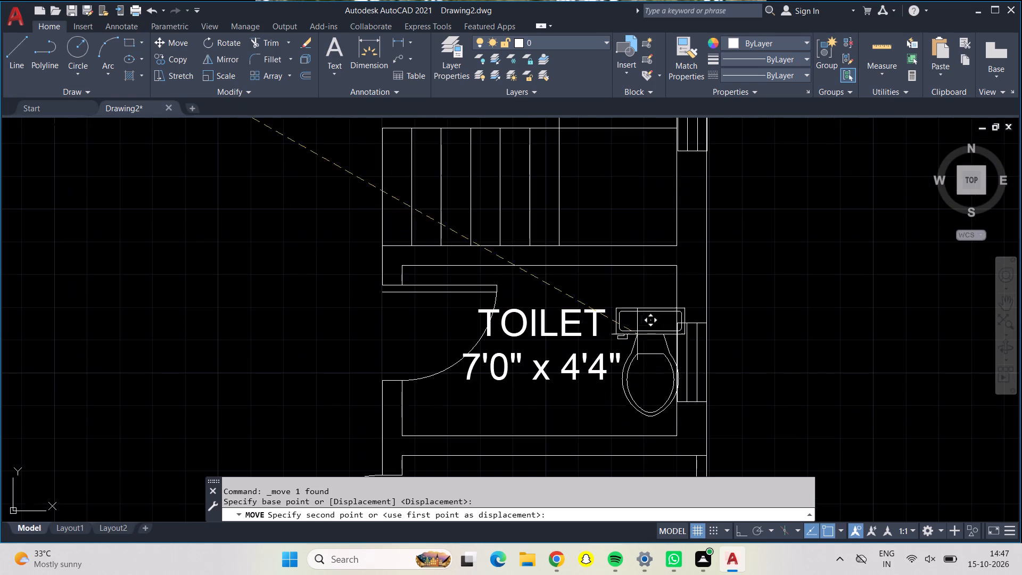
pyautogui.scroll(2, 629, 290)
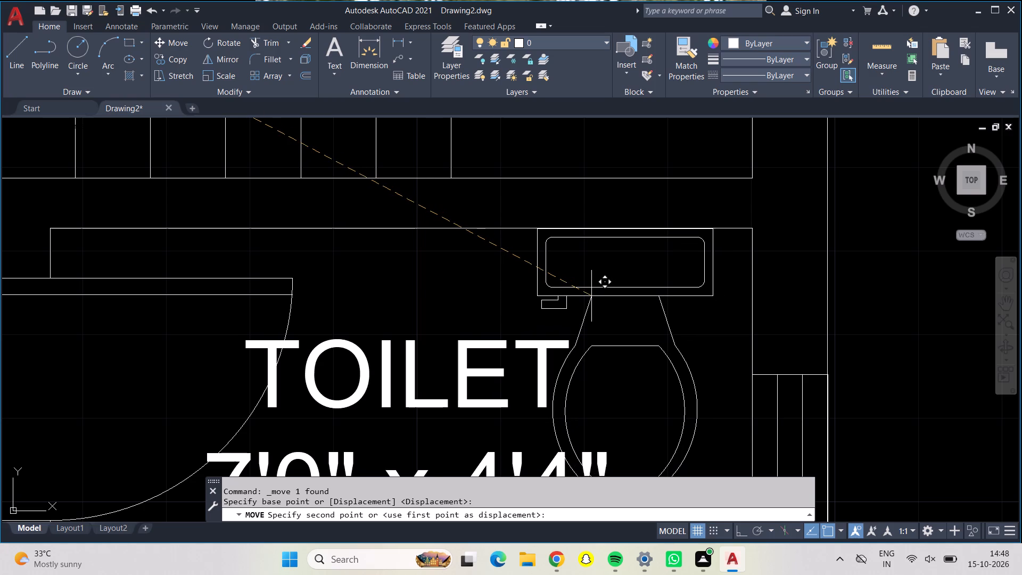
pyautogui.click(591, 296)
# Copy the faucet block from the 4'0" X 6'0" toilet to the lower wall of the 7'0" x 4'4" toilet.
pyautogui.scroll(-3, 598, 304)
pyautogui.scroll(-1, 110, 360)
pyautogui.scroll(-1, 291, 336)
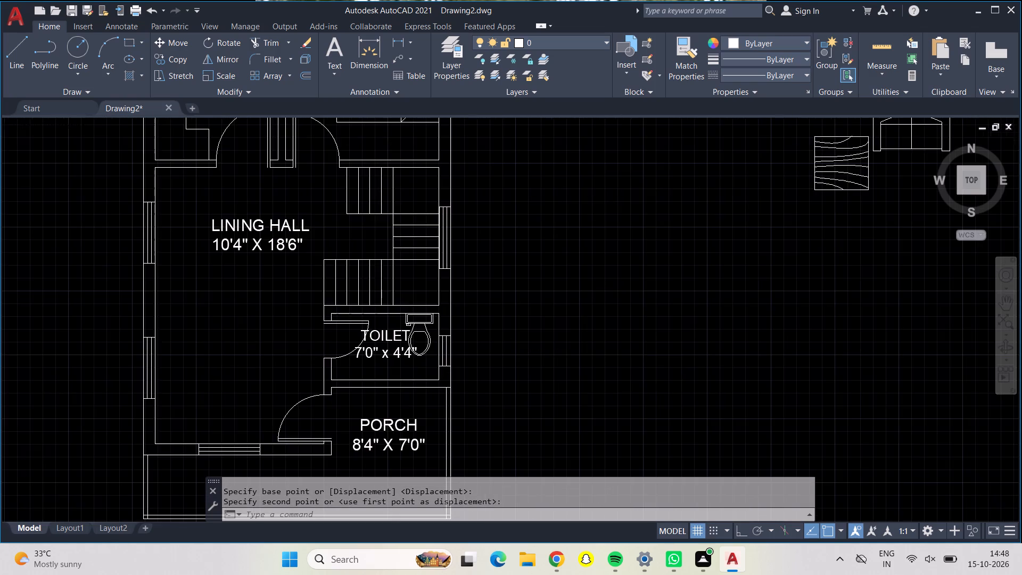
pyautogui.moveTo(291, 333); pyautogui.dragTo(273, 399, button='middle')
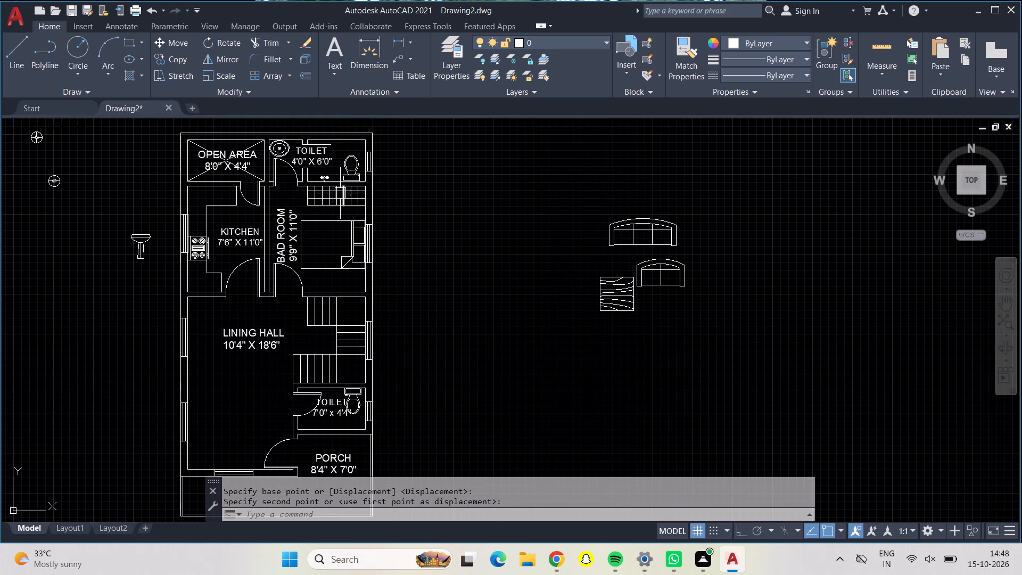
pyautogui.scroll(5, 324, 181)
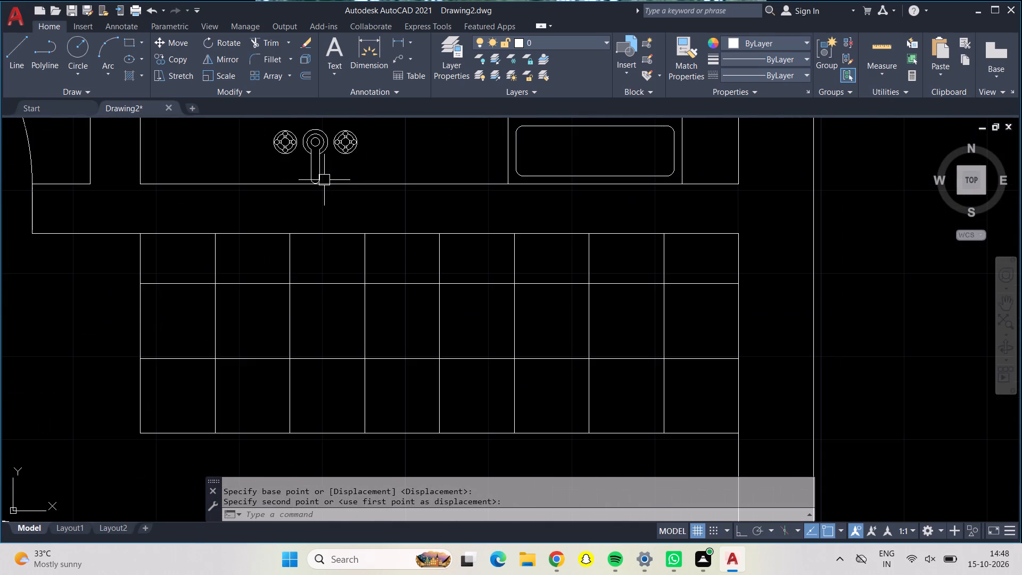
pyautogui.click(333, 144)
pyautogui.click(187, 64)
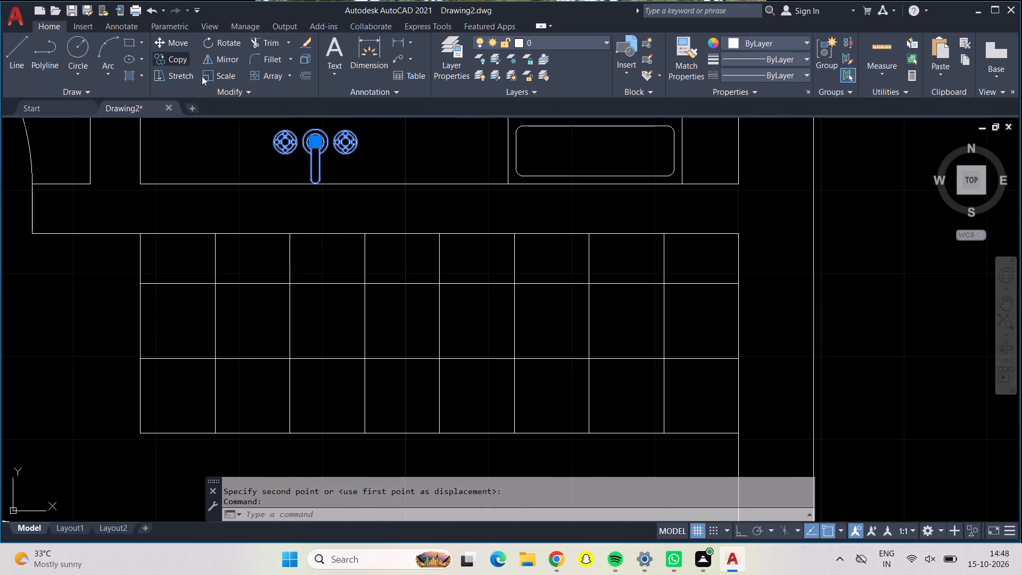
pyautogui.click(321, 142)
pyautogui.scroll(-3, 316, 300)
pyautogui.scroll(-1, 319, 396)
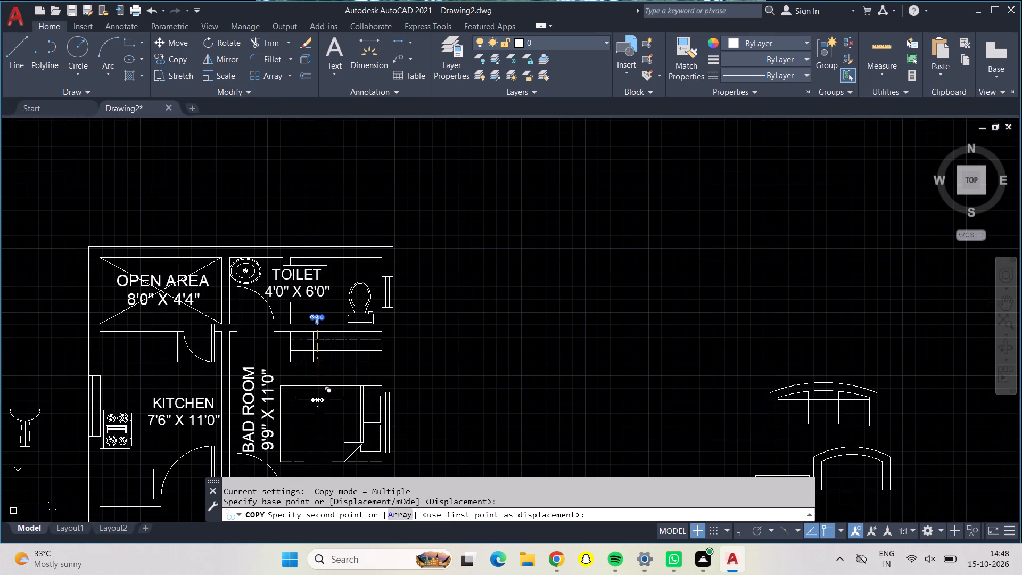
pyautogui.moveTo(317, 402); pyautogui.dragTo(343, 160, button='middle')
pyautogui.moveTo(357, 421); pyautogui.dragTo(338, 318, button='middle')
pyautogui.scroll(3, 337, 357)
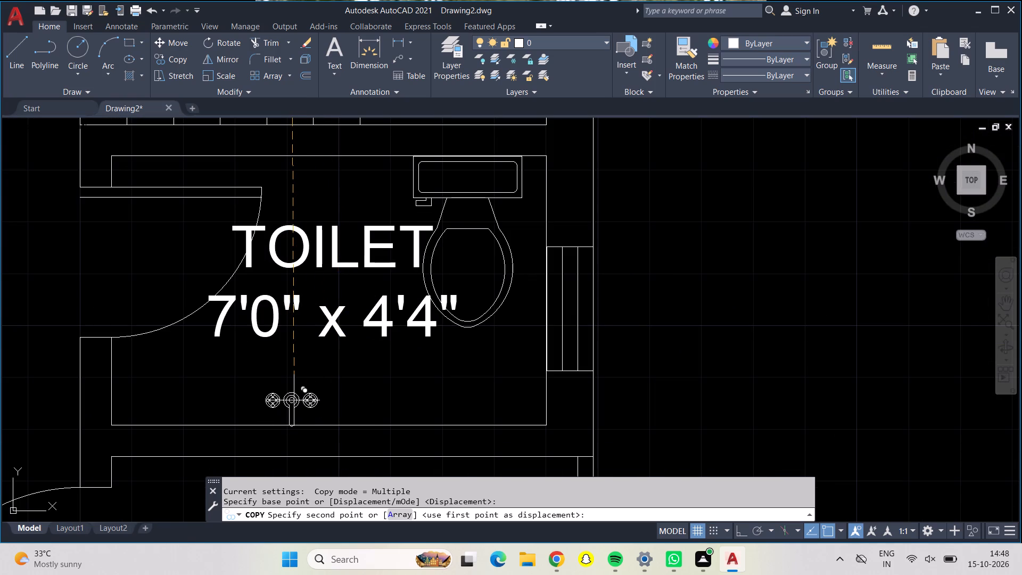
pyautogui.click(294, 400)
pyautogui.scroll(-2, 317, 404)
pyautogui.press('Escape')
# Move the three-seat sofa, two-seat sofa and wood-grain table together to the empty area beside the toilet and porch.
pyautogui.scroll(-1, 150, 352)
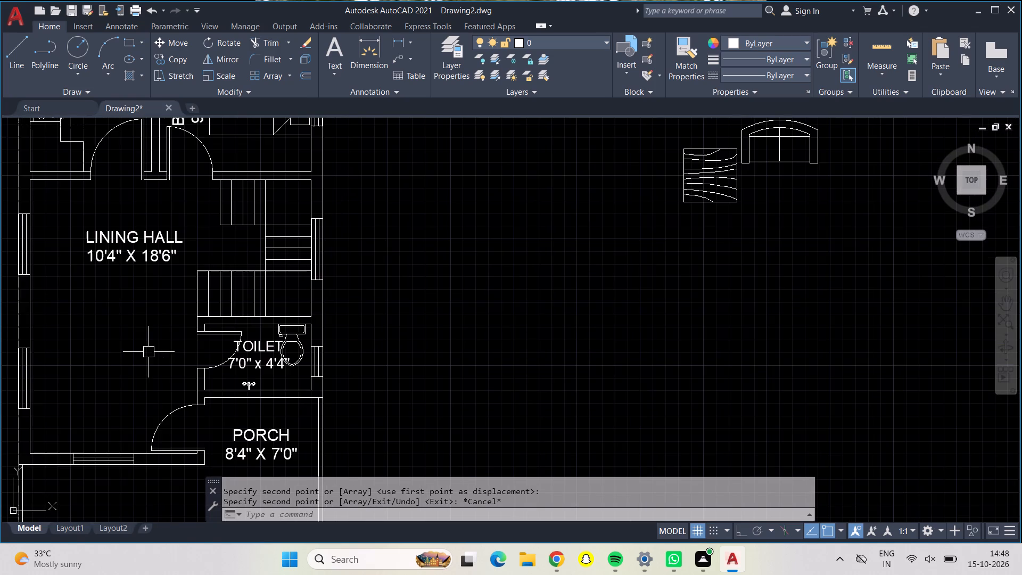
pyautogui.moveTo(149, 352); pyautogui.dragTo(436, 373, button='middle')
pyautogui.moveTo(426, 373); pyautogui.dragTo(407, 255, button='middle')
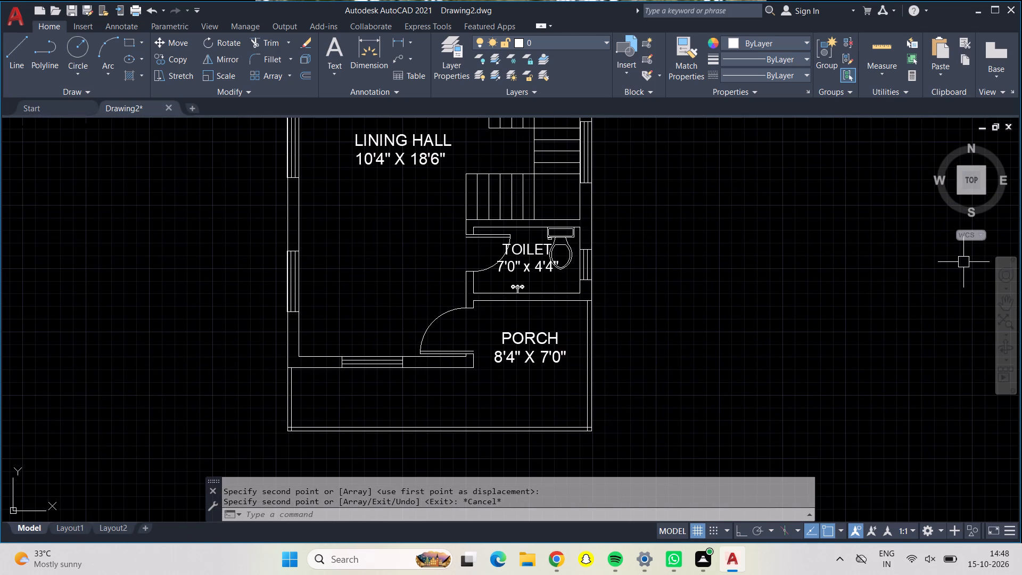
pyautogui.moveTo(817, 266); pyautogui.dragTo(665, 362, button='middle')
pyautogui.click(813, 178)
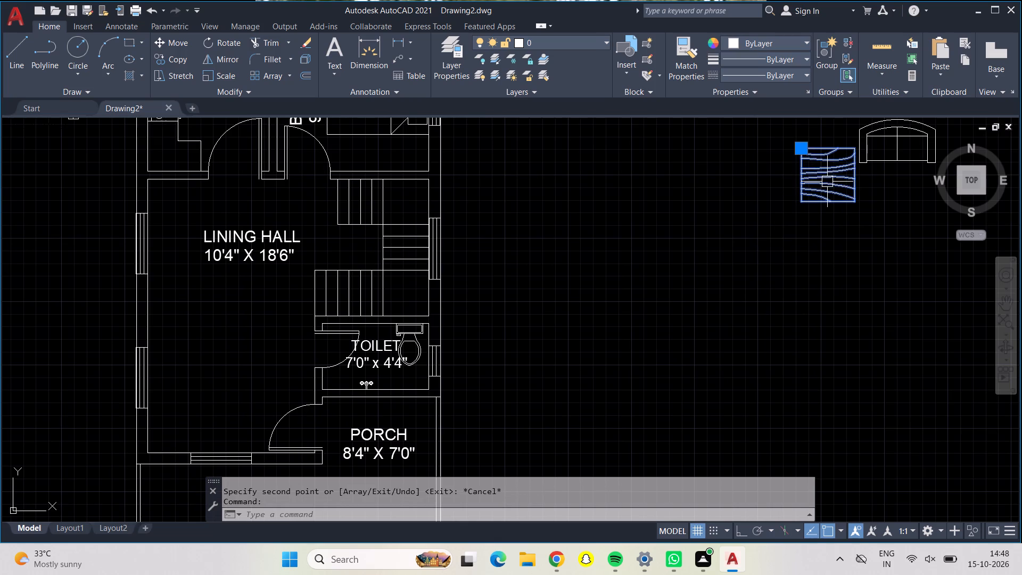
pyautogui.click(865, 156)
pyautogui.moveTo(750, 227); pyautogui.dragTo(678, 332, button='middle')
pyautogui.click(770, 154)
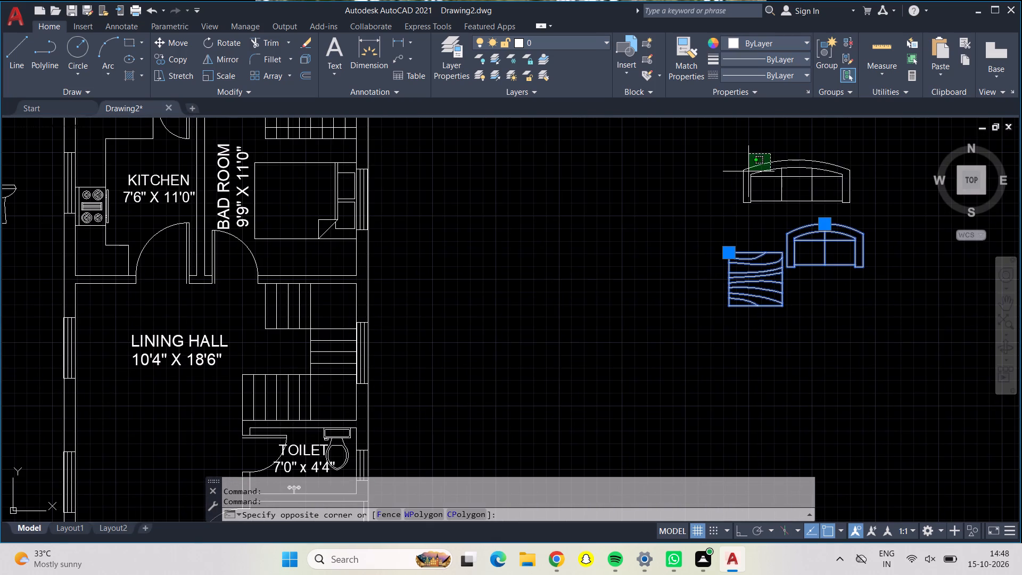
pyautogui.click(747, 172)
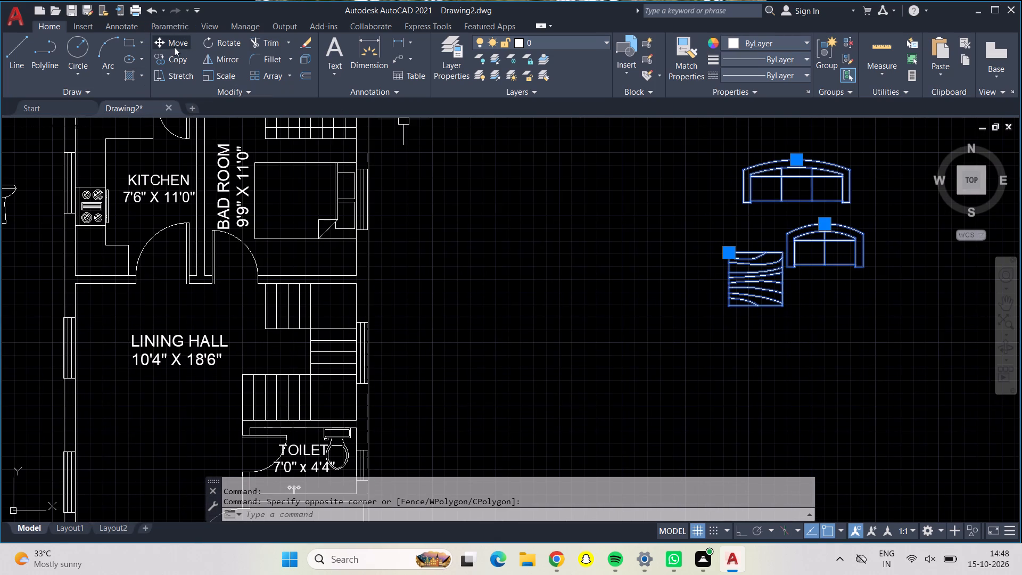
pyautogui.click(174, 47)
pyautogui.moveTo(838, 216); pyautogui.dragTo(829, 217)
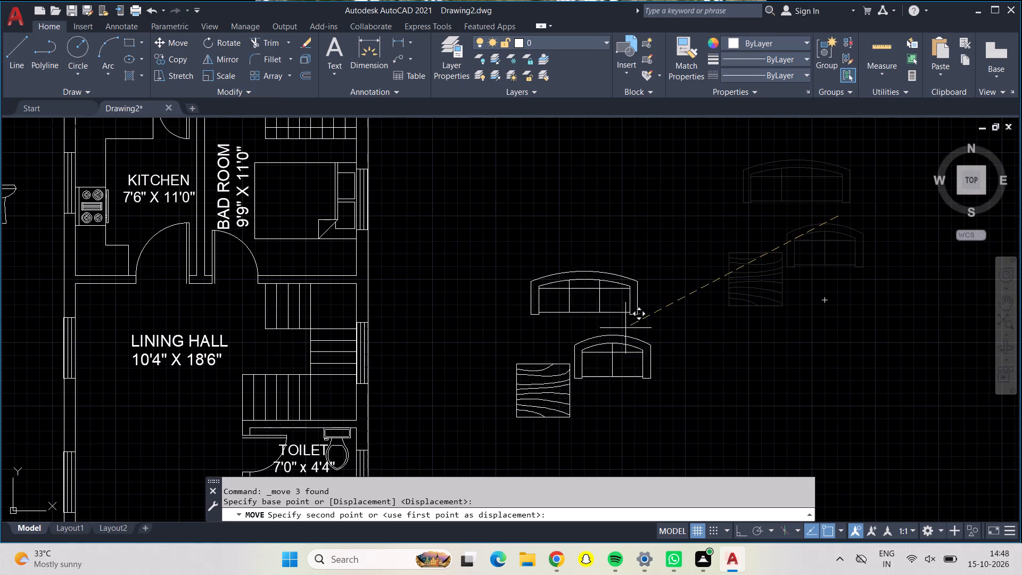
pyautogui.moveTo(599, 350); pyautogui.dragTo(620, 213, button='middle')
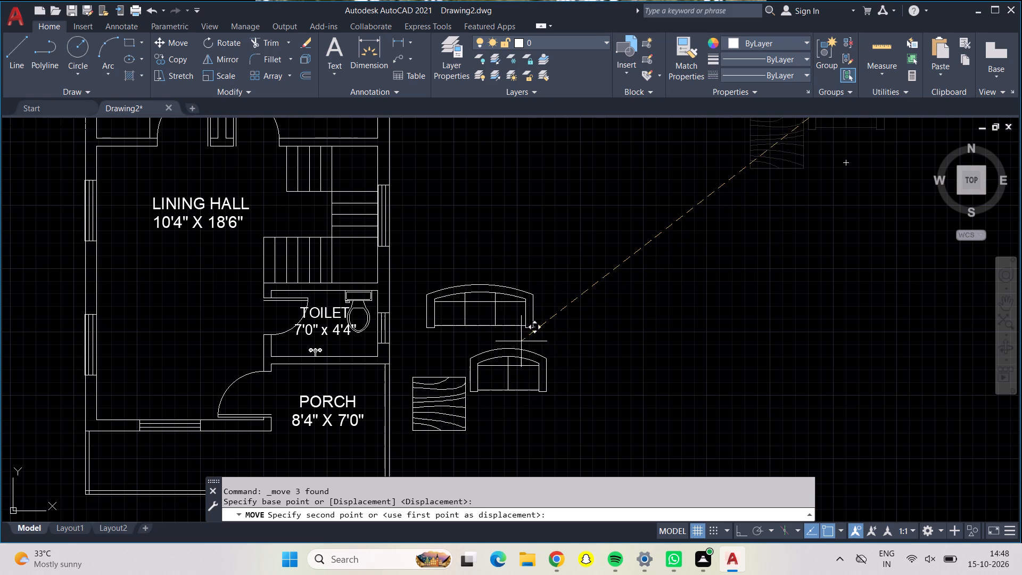
pyautogui.click(604, 306)
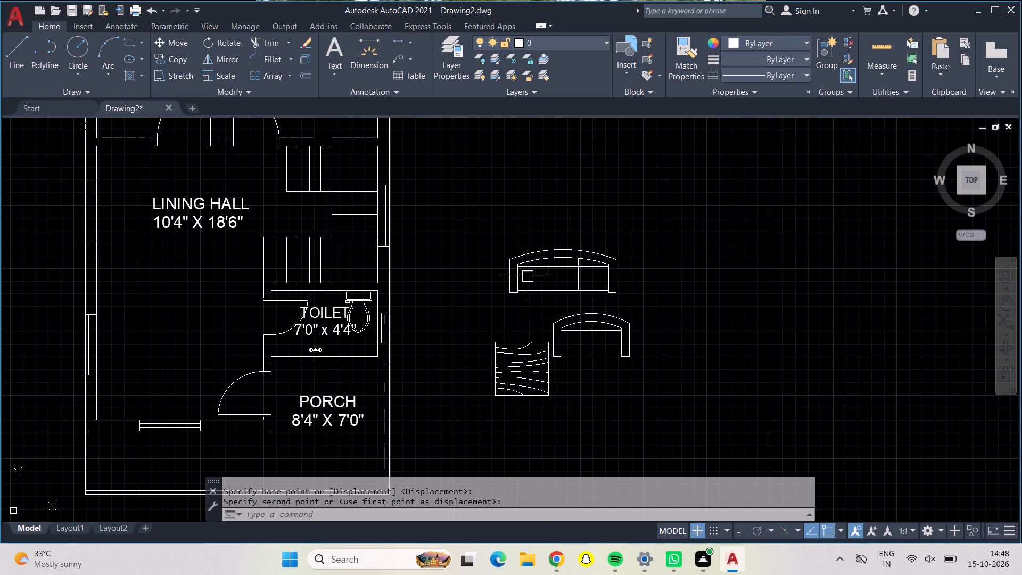
# Rotate the three-seat sofa outside the plan 90° counterclockwise with Ortho on.
pyautogui.click(524, 269)
pyautogui.click(224, 37)
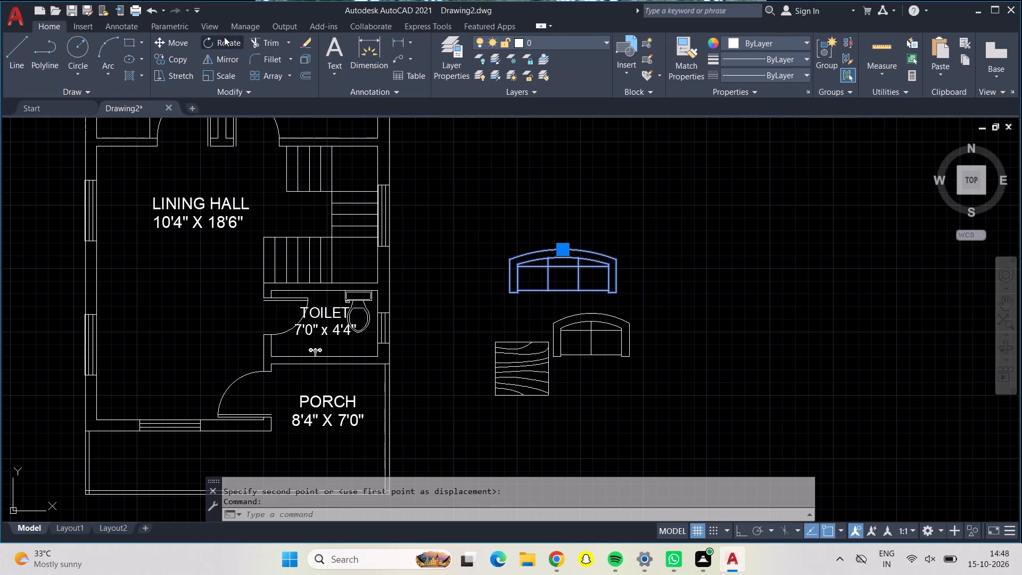
pyautogui.click(611, 271)
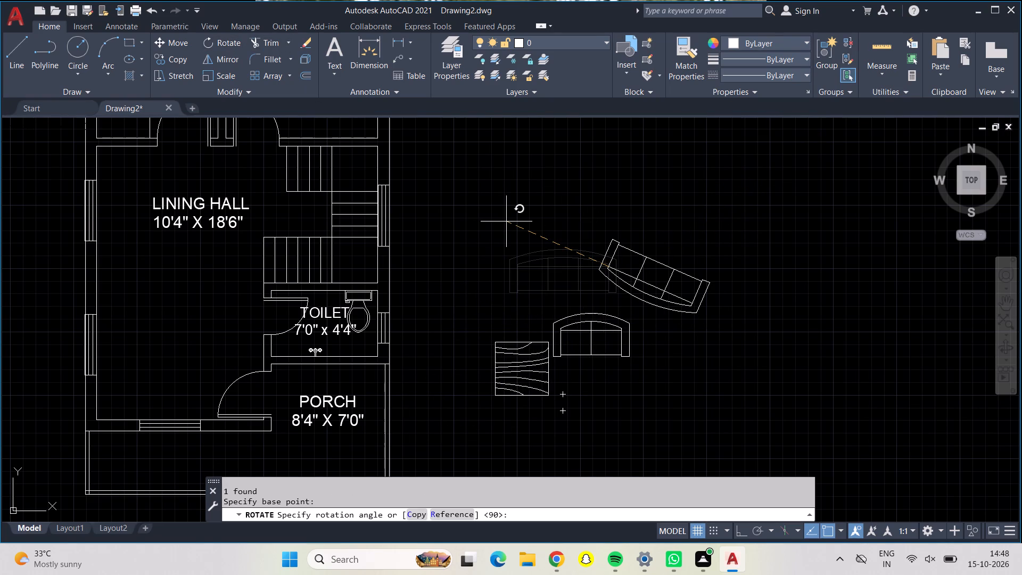
pyautogui.press('F8')
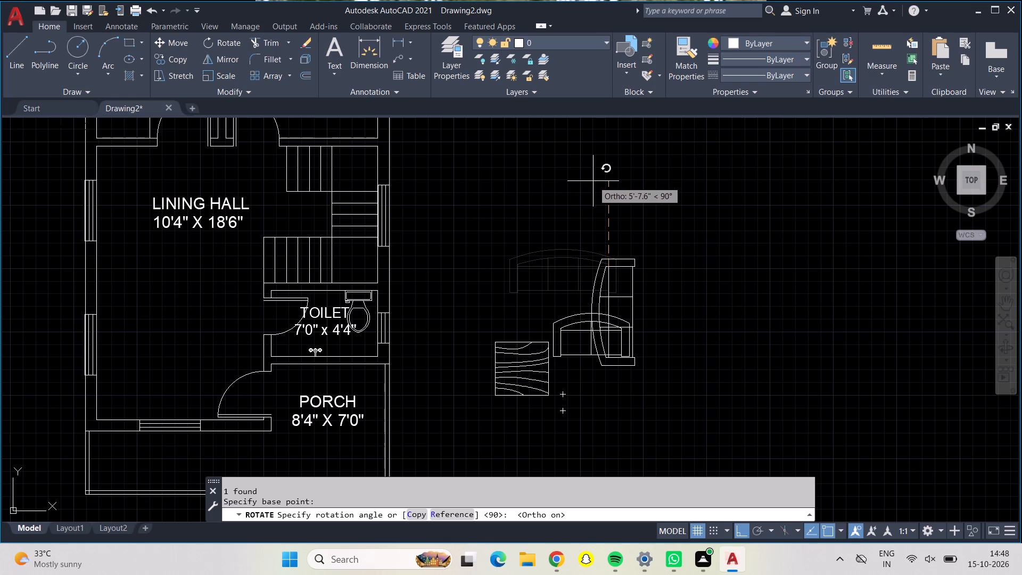
pyautogui.click(593, 181)
# Rotate the two-seat sofa outside the plan 180° about a point on its curved back.
pyautogui.click(563, 328)
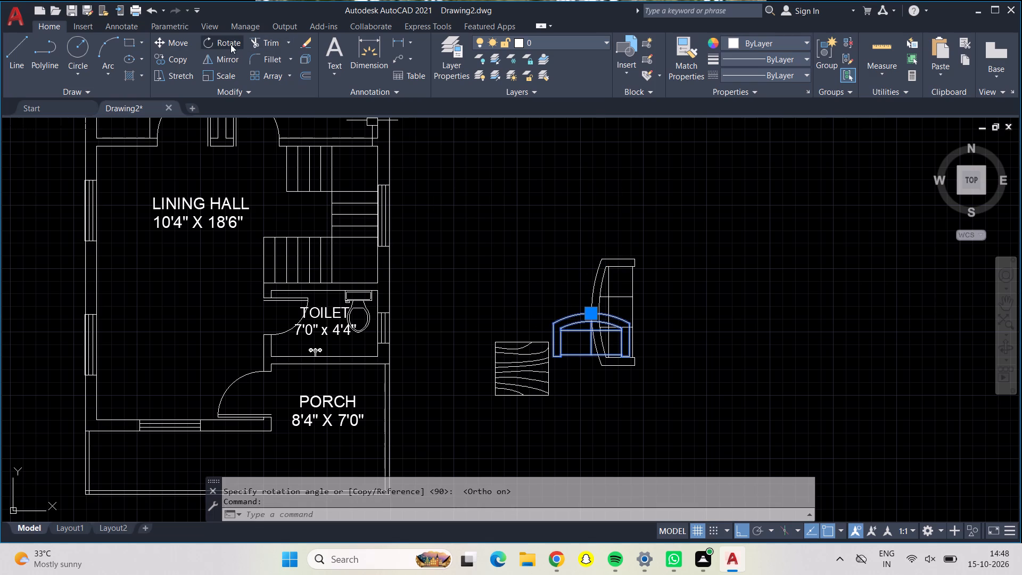
pyautogui.click(219, 45)
pyautogui.click(566, 320)
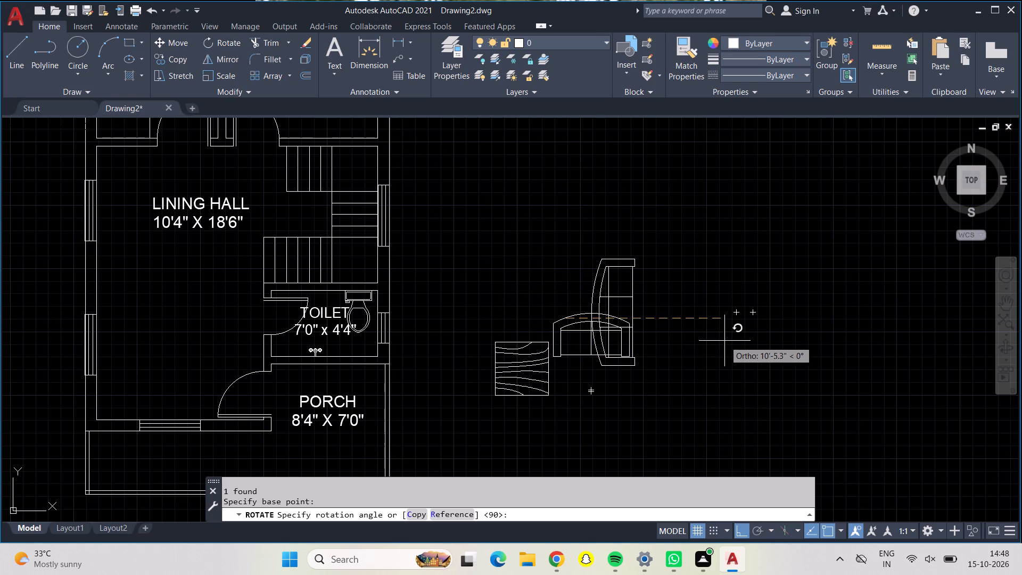
pyautogui.click(473, 277)
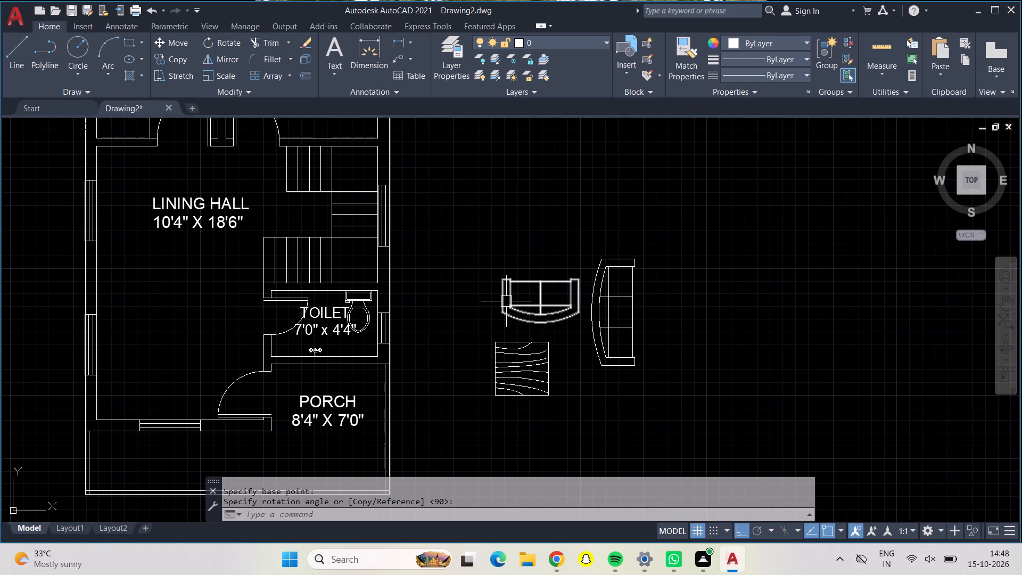
# Move the wood-grain table across and up in straight lines so it sits in front of the three-seat sofa, level with its middle.
pyautogui.click(518, 368)
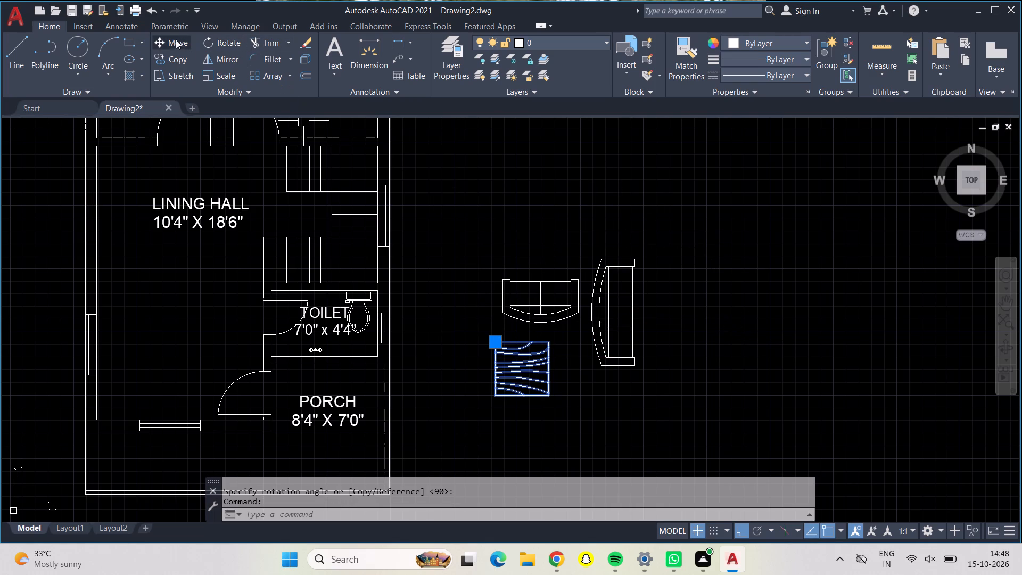
pyautogui.click(176, 39)
pyautogui.moveTo(529, 377); pyautogui.dragTo(534, 373)
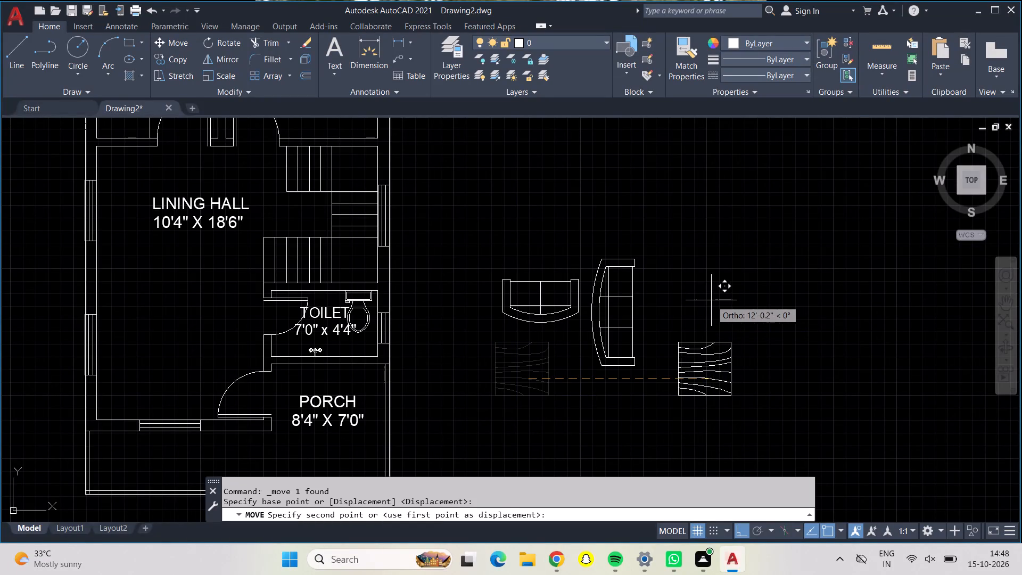
pyautogui.click(687, 290)
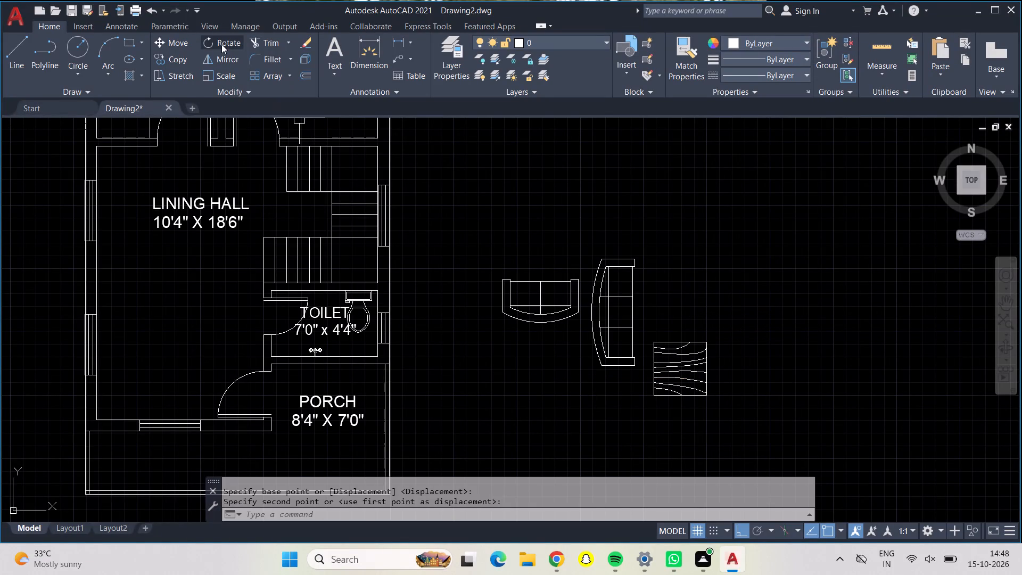
pyautogui.click(221, 44)
pyautogui.press('Escape')
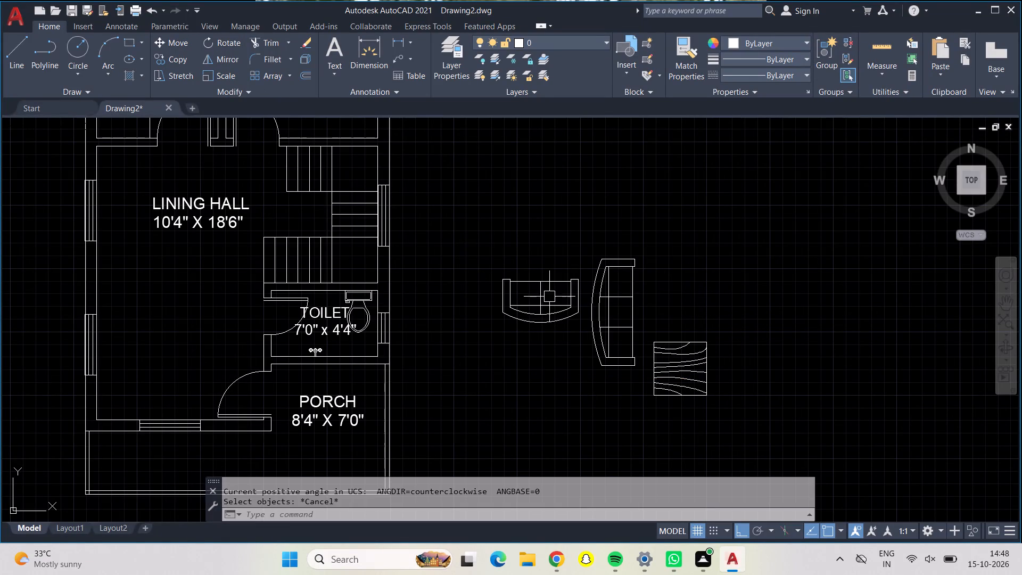
pyautogui.moveTo(660, 367); pyautogui.dragTo(655, 364)
pyautogui.click(173, 39)
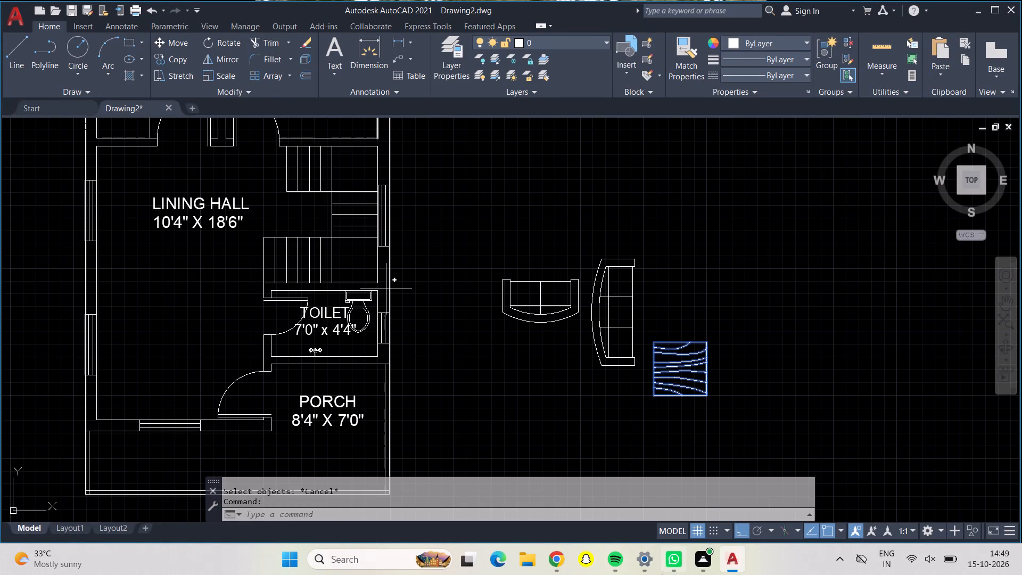
pyautogui.click(677, 366)
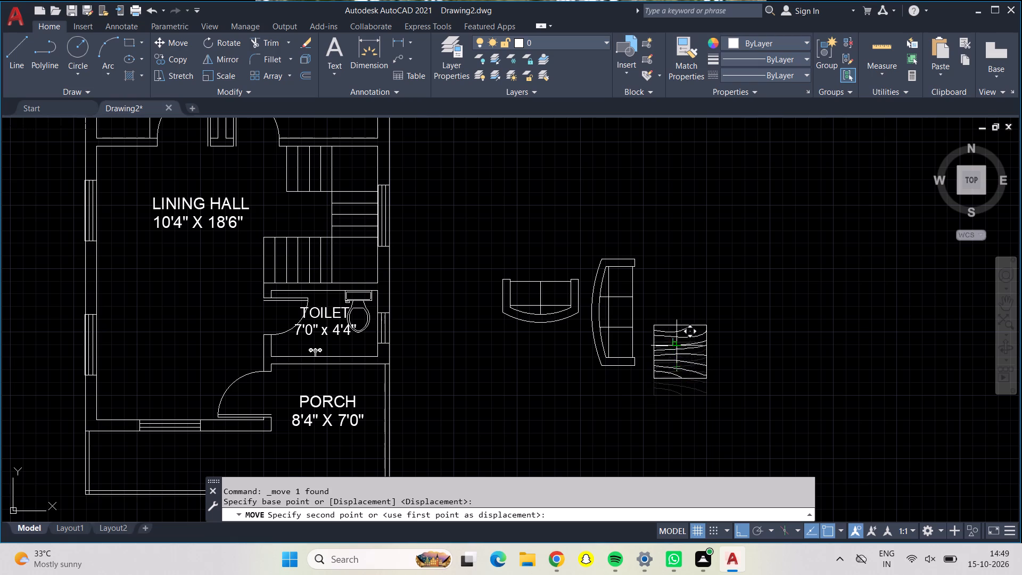
pyautogui.click(675, 315)
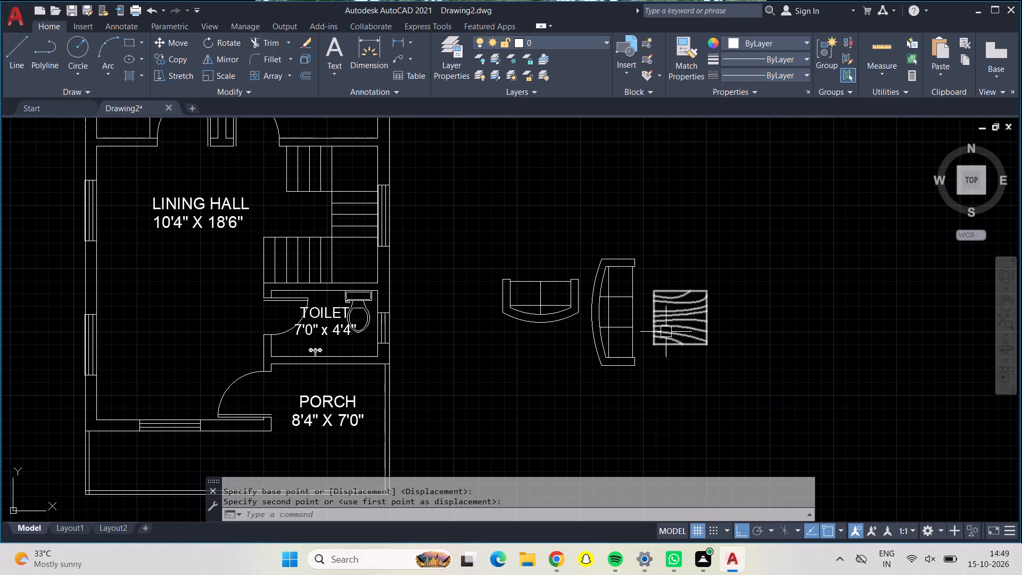
# Move the two-seat sofa directly below the table with Ortho off, its seat facing the table.
pyautogui.click(540, 295)
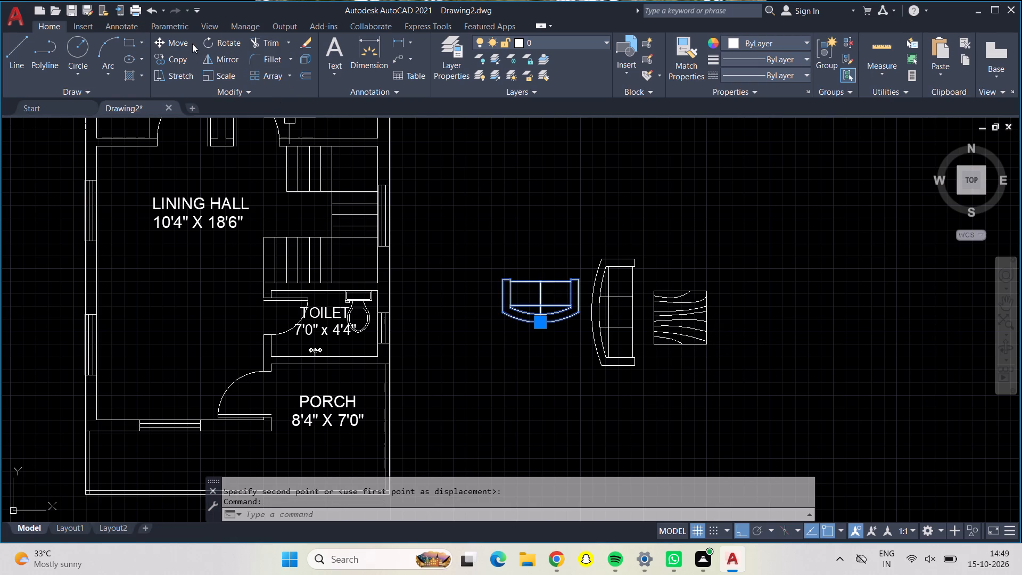
pyautogui.click(189, 41)
pyautogui.click(538, 292)
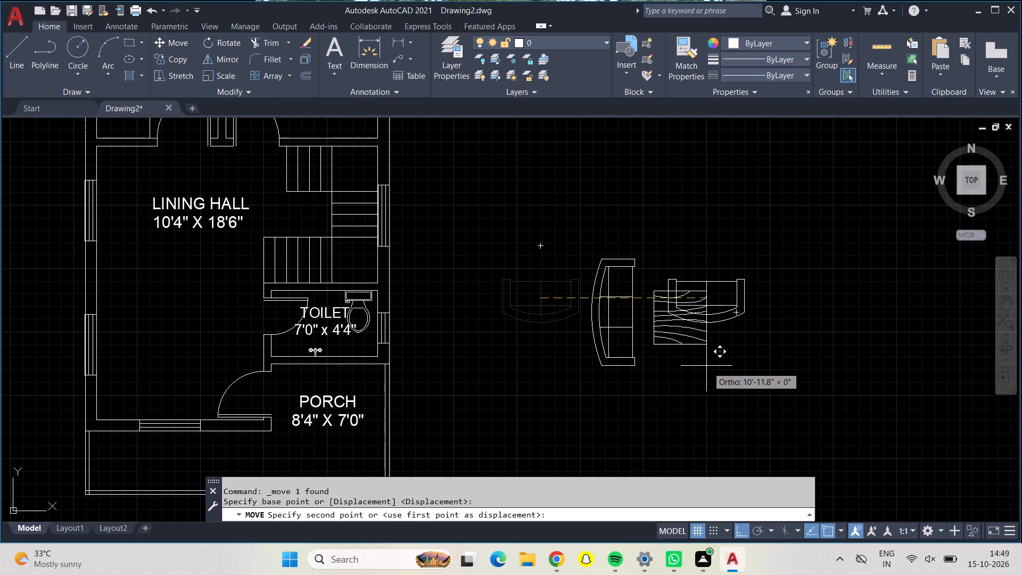
pyautogui.press('F8')
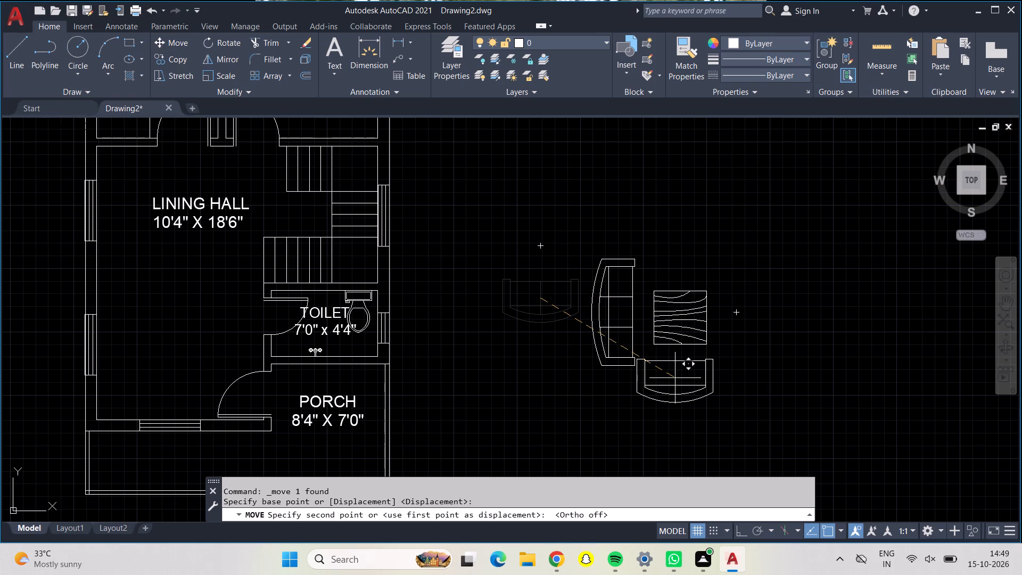
pyautogui.click(675, 378)
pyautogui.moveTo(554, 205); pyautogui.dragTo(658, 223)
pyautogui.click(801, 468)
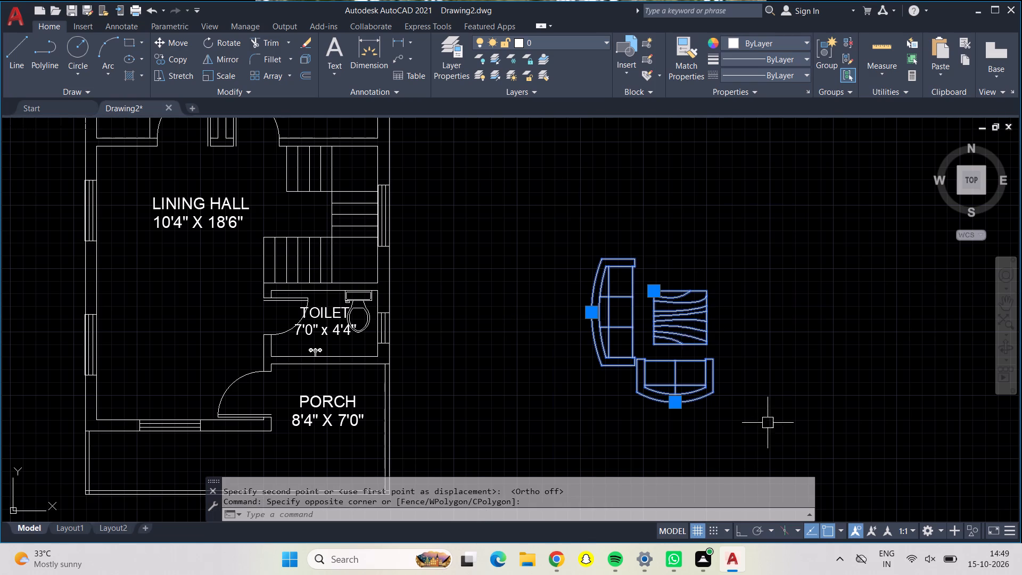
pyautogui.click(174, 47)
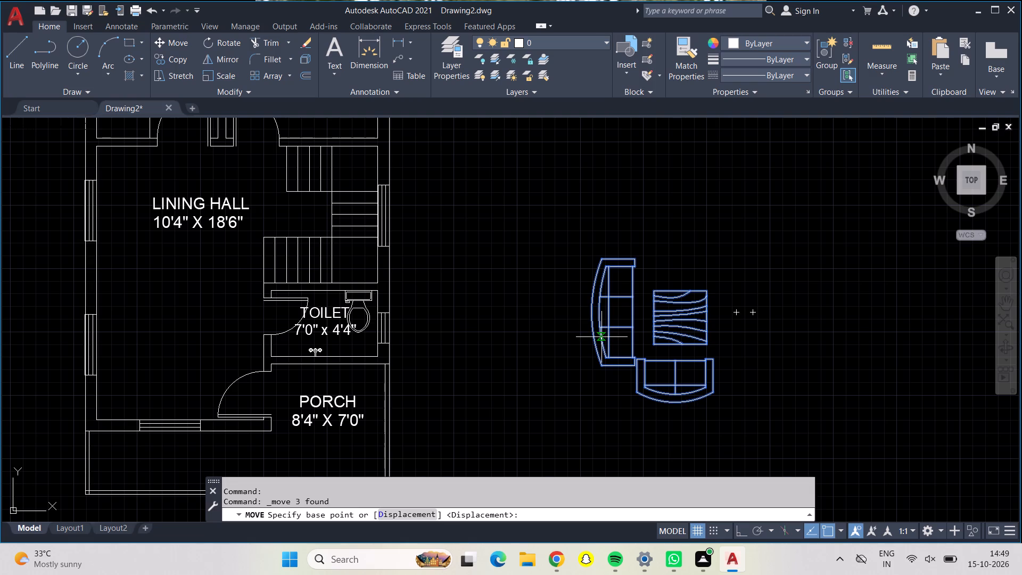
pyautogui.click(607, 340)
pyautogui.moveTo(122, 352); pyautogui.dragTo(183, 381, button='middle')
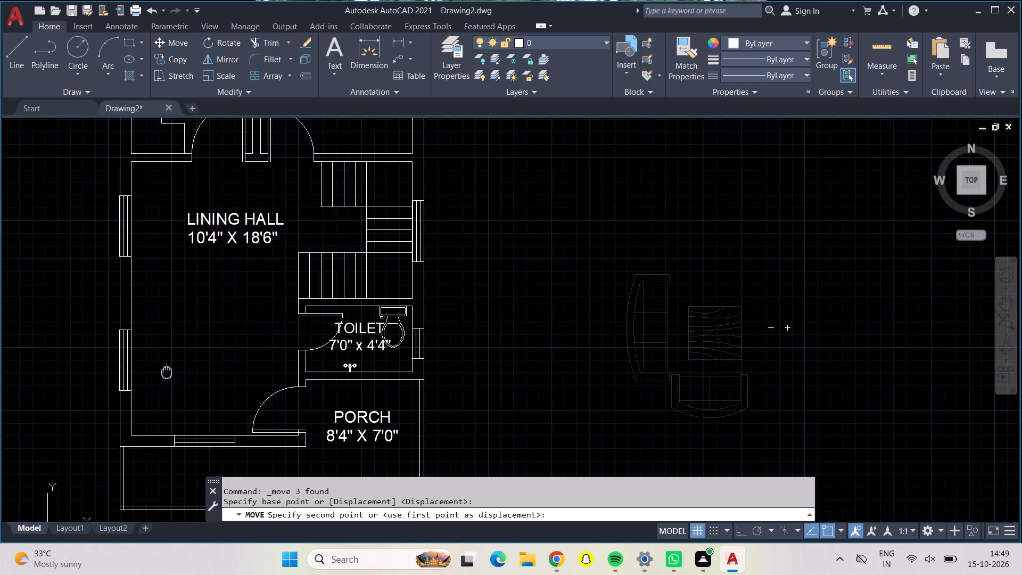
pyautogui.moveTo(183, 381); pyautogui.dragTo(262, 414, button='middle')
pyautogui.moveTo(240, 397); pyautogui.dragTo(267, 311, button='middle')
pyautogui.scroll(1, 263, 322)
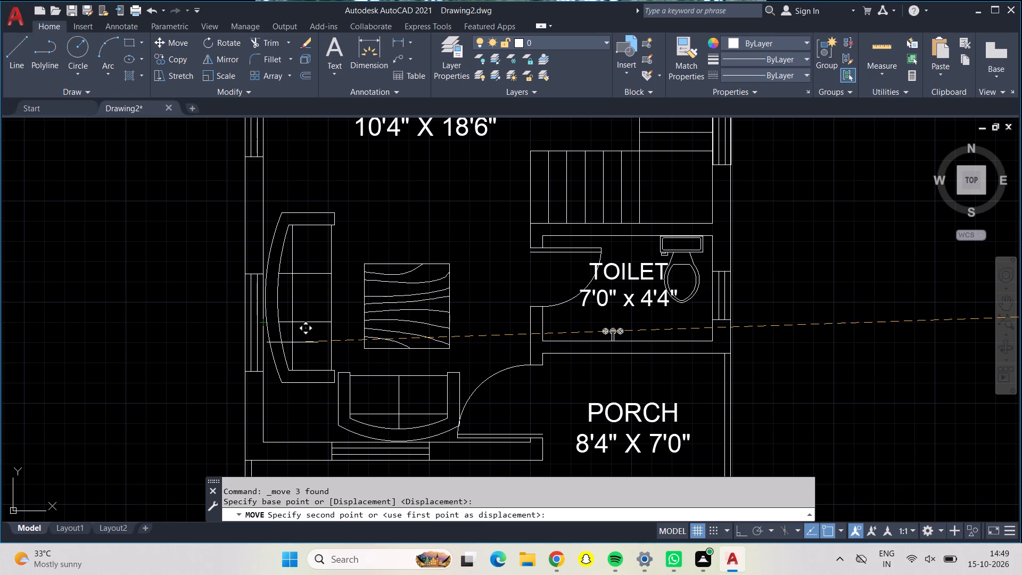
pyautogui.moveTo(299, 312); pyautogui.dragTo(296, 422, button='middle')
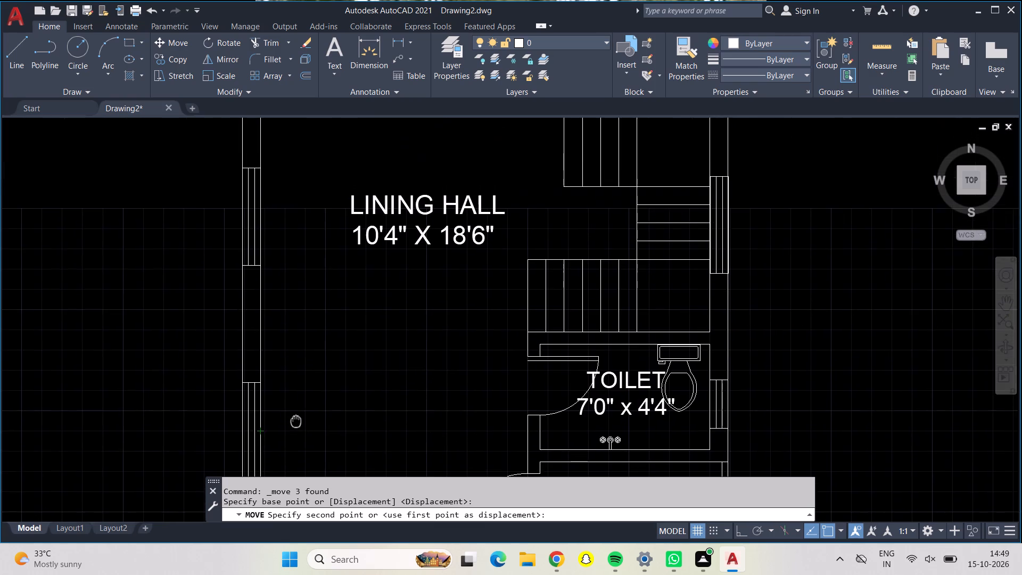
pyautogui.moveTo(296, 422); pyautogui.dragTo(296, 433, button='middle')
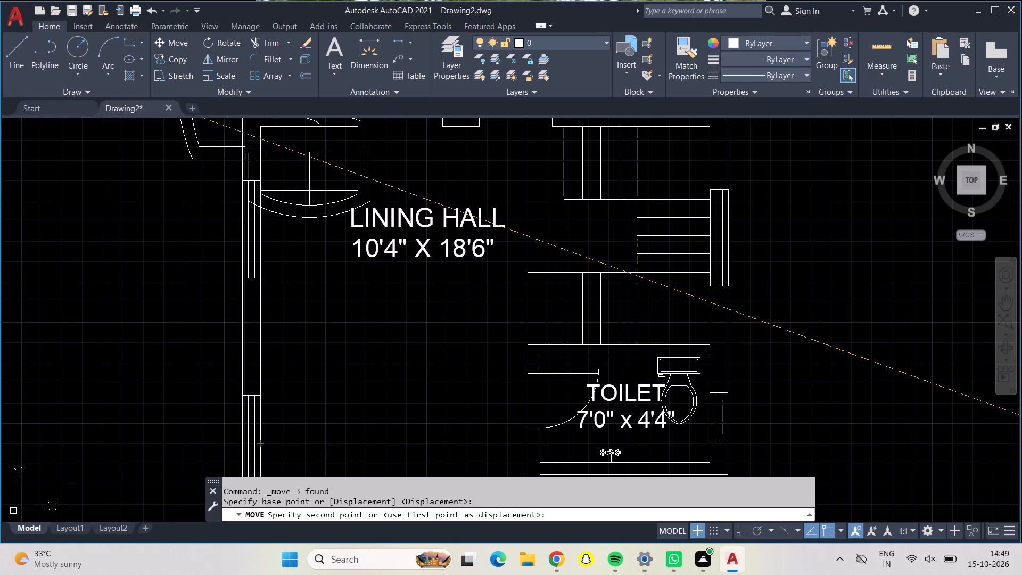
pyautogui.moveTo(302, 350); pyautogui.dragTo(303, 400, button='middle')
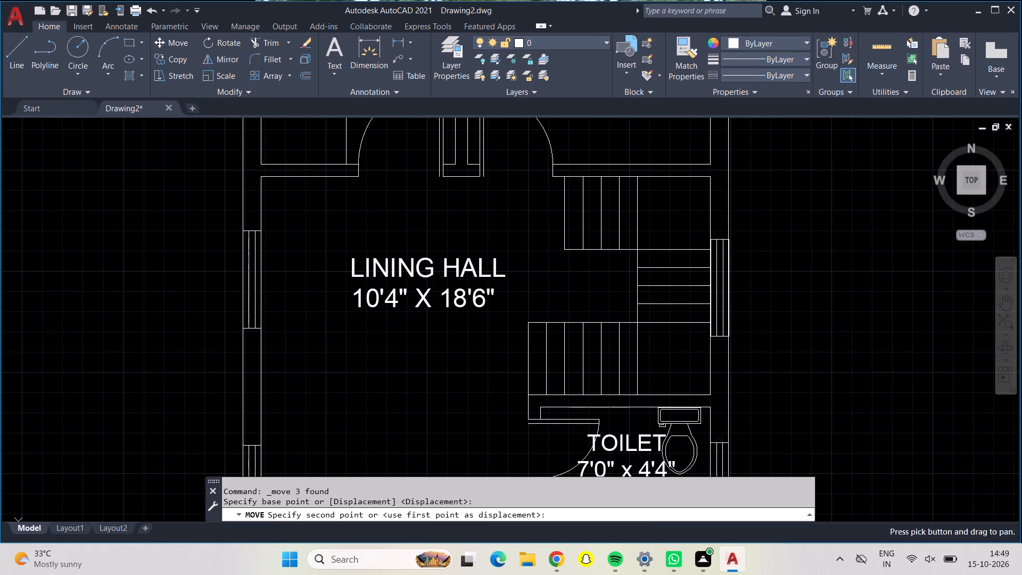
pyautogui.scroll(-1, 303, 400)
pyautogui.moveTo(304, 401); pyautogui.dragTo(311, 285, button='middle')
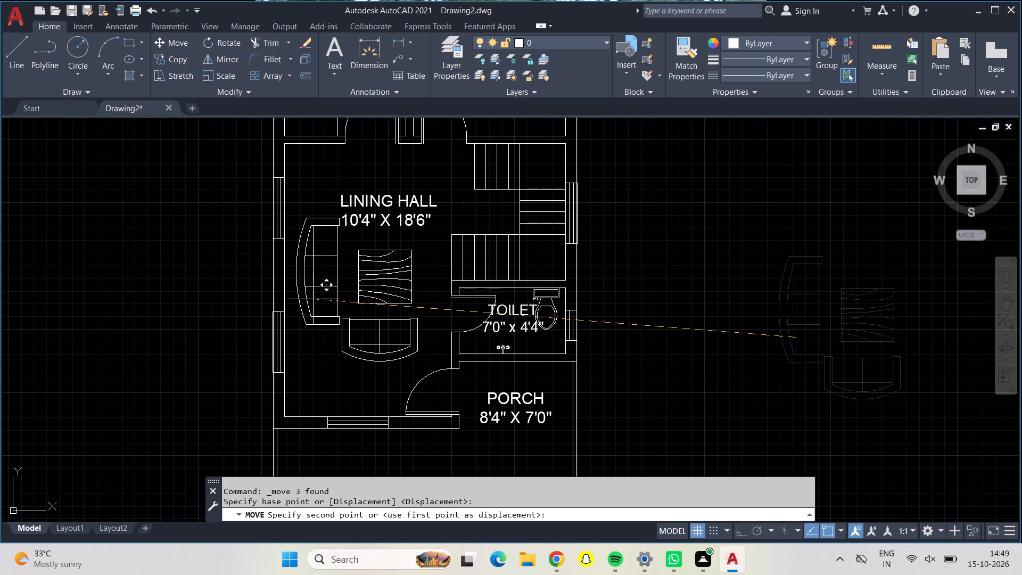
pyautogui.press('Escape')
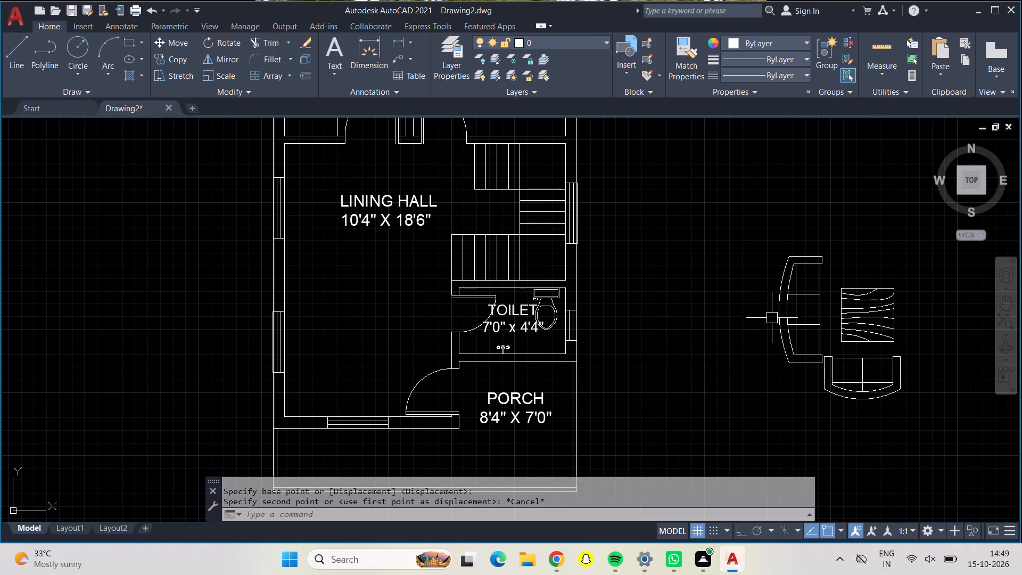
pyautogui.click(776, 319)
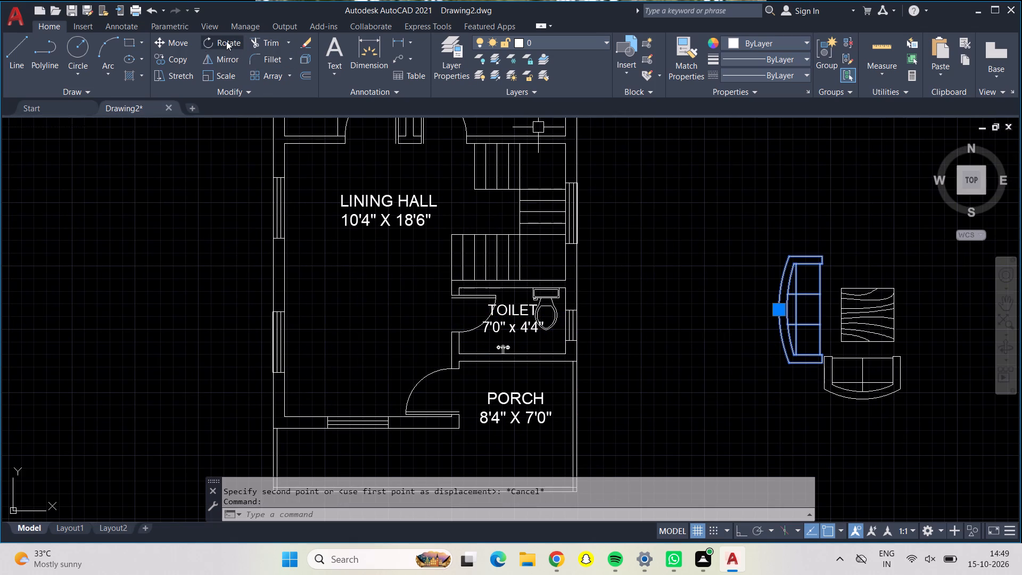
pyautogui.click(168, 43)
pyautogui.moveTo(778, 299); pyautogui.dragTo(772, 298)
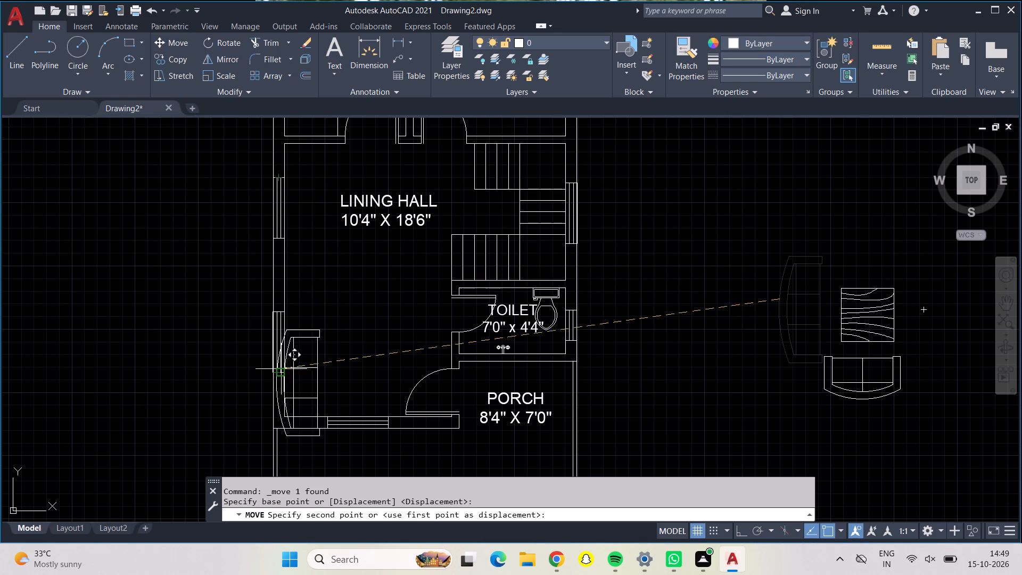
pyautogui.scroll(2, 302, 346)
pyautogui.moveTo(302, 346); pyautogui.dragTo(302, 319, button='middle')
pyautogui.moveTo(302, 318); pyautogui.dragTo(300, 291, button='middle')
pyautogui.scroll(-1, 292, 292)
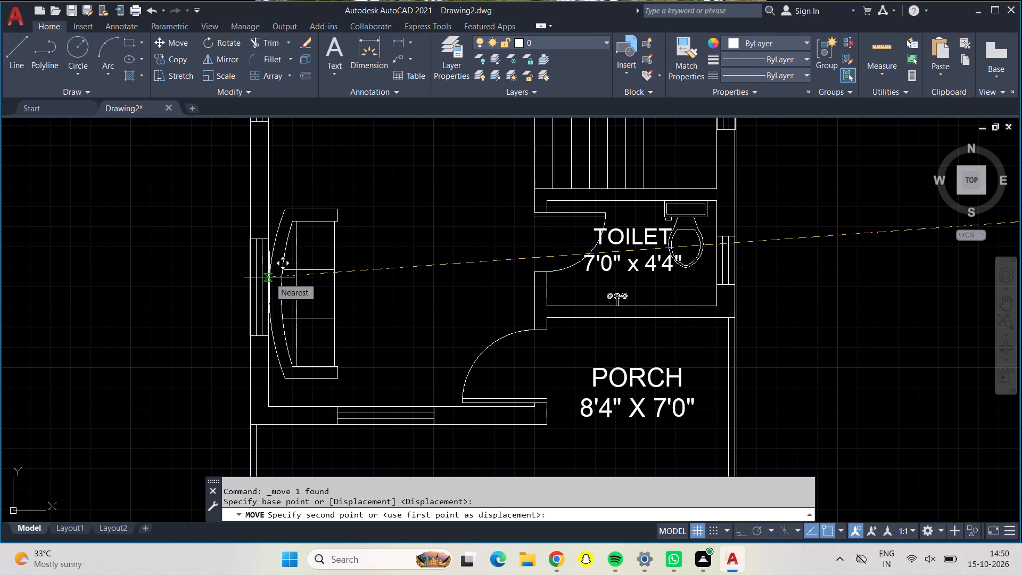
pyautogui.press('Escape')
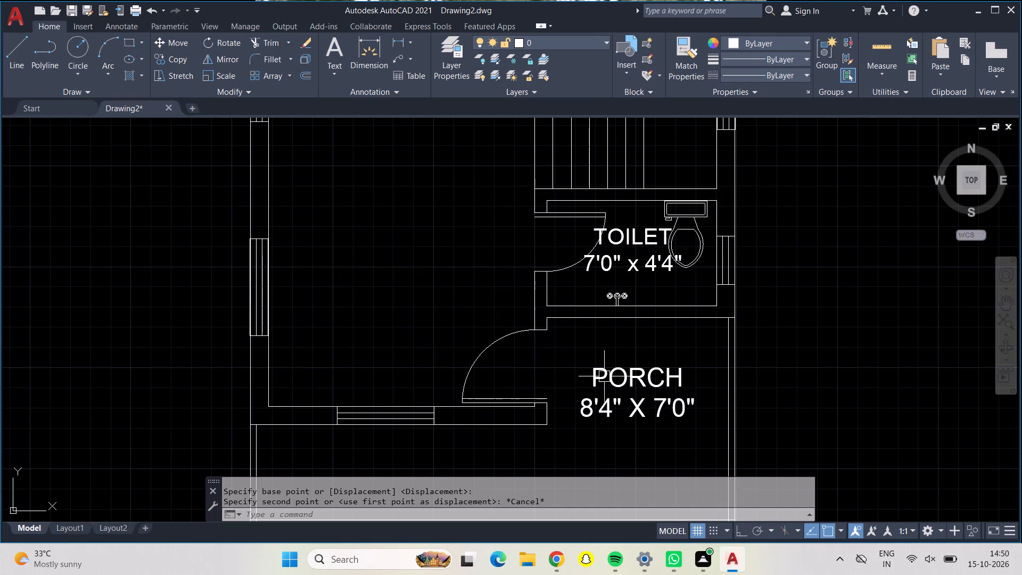
# Delete the three-seat sofa, two-seat sofa and wood-grain table standing outside the plan.
pyautogui.scroll(-2, 815, 373)
pyautogui.moveTo(817, 374); pyautogui.dragTo(780, 363, button='middle')
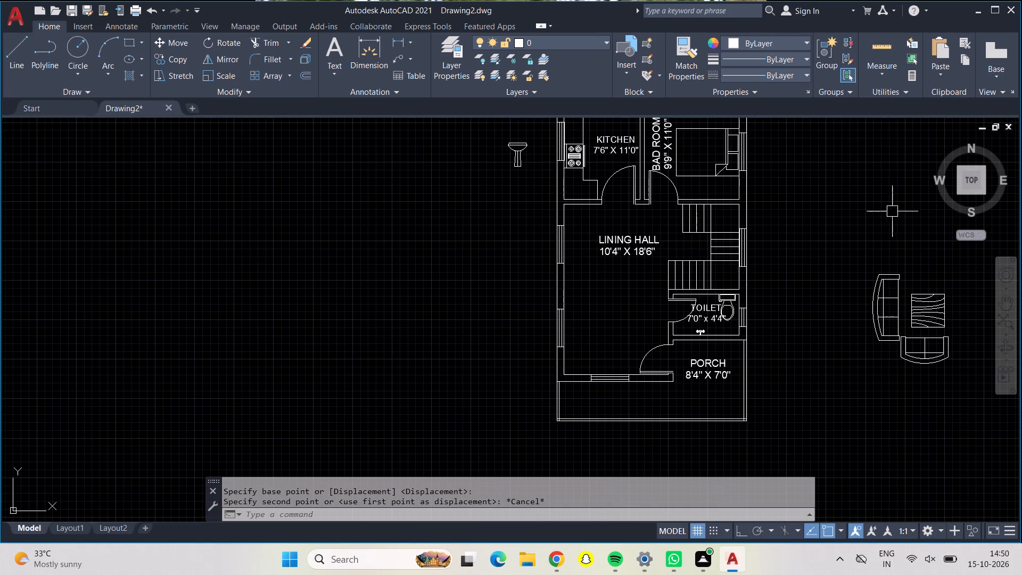
pyautogui.click(862, 244)
pyautogui.click(959, 375)
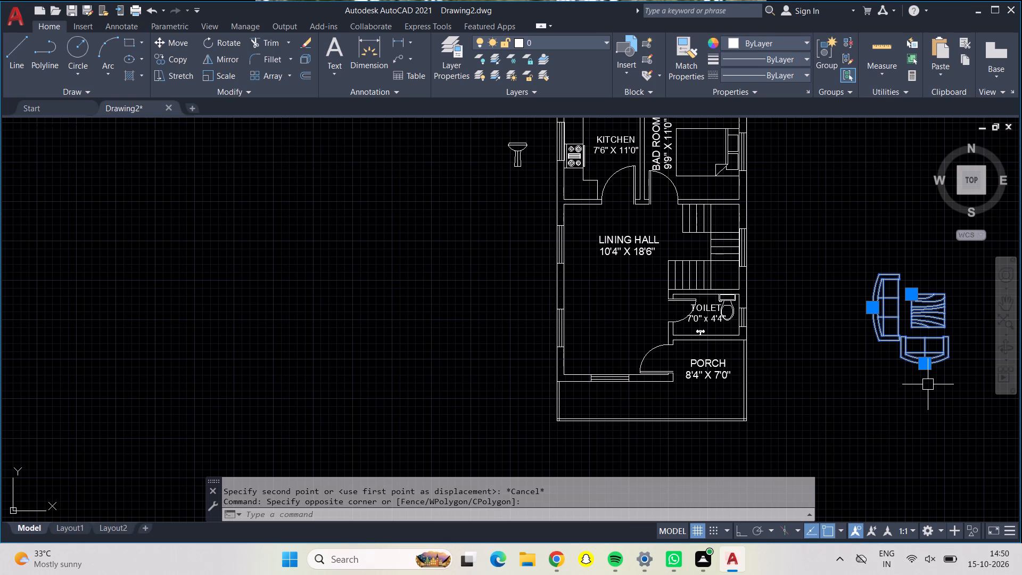
pyautogui.press('Delete')
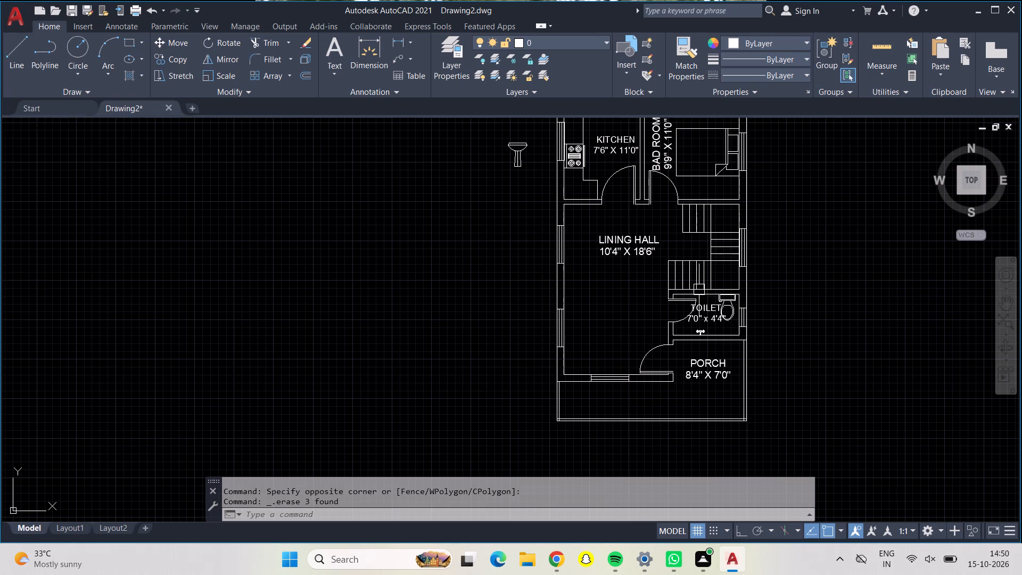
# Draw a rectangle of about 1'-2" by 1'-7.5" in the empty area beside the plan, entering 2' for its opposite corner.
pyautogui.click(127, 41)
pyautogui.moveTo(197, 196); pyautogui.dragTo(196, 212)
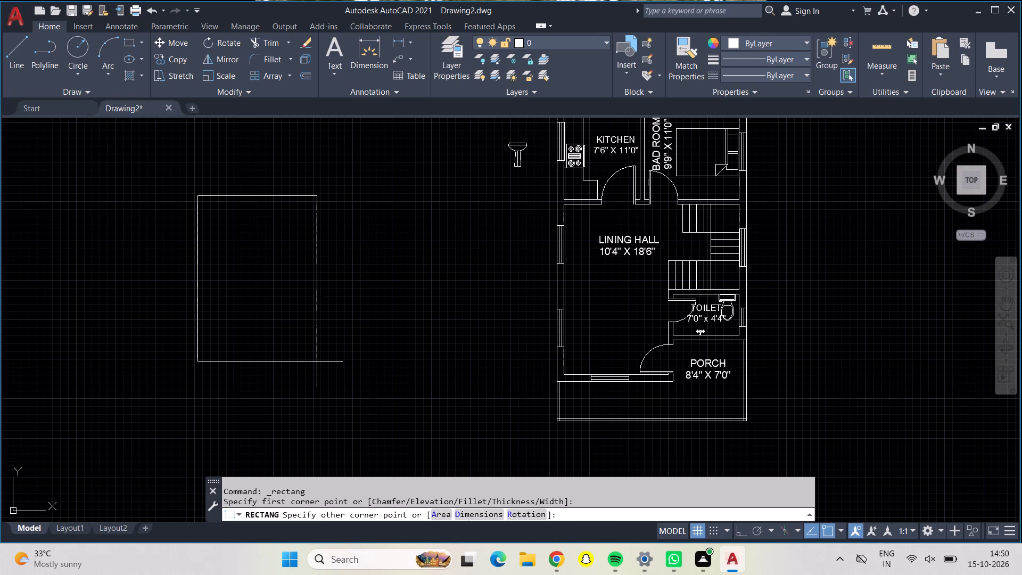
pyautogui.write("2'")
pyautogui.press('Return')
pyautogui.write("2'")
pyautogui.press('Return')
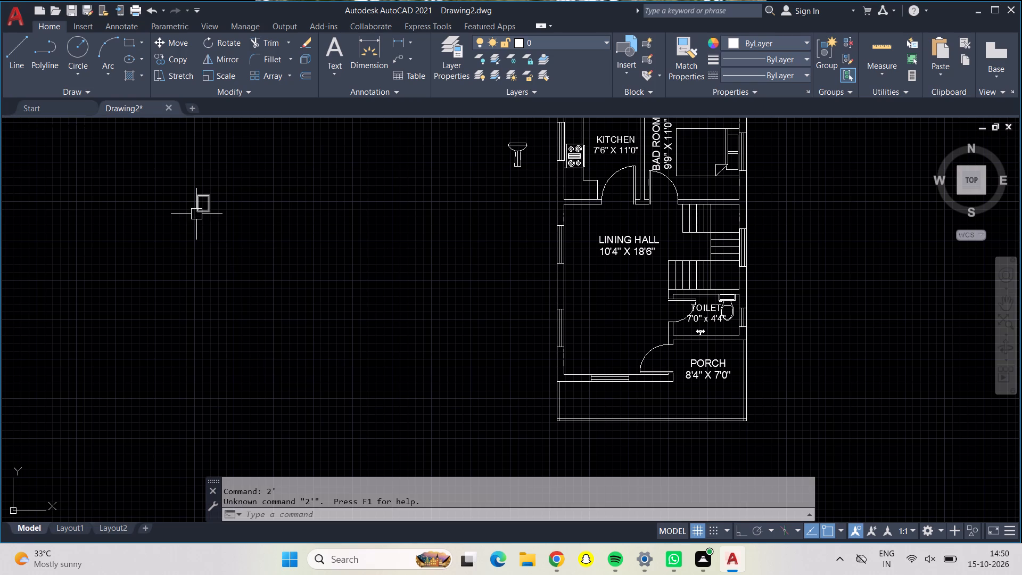
# Measure the side lengths of the new rectangle beside the plan with Quick measure.
pyautogui.scroll(1, 196, 214)
pyautogui.scroll(-1, 196, 214)
pyautogui.scroll(3, 196, 214)
pyautogui.moveTo(211, 201); pyautogui.dragTo(227, 238, button='middle')
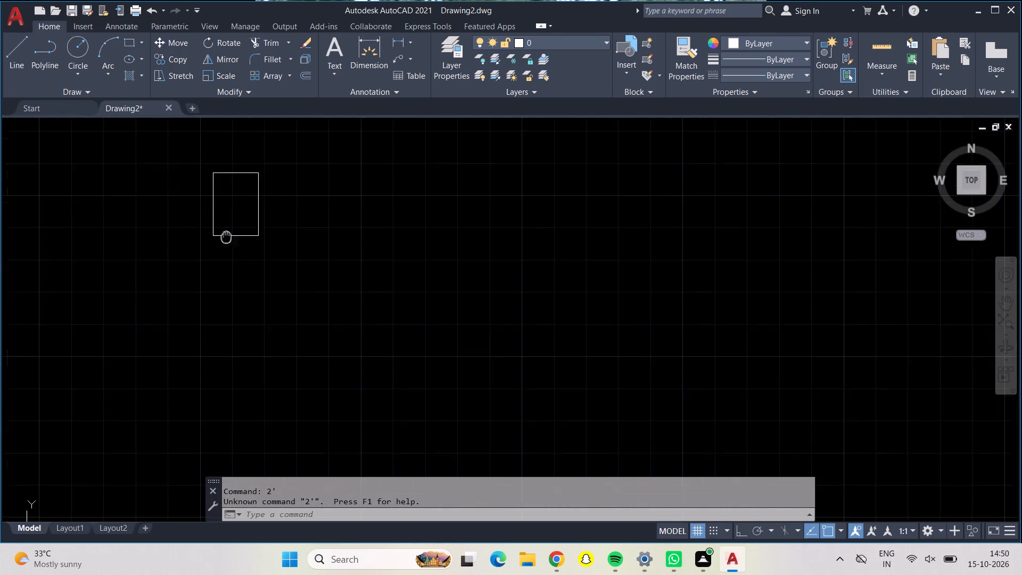
pyautogui.moveTo(227, 238); pyautogui.dragTo(232, 251, button='middle')
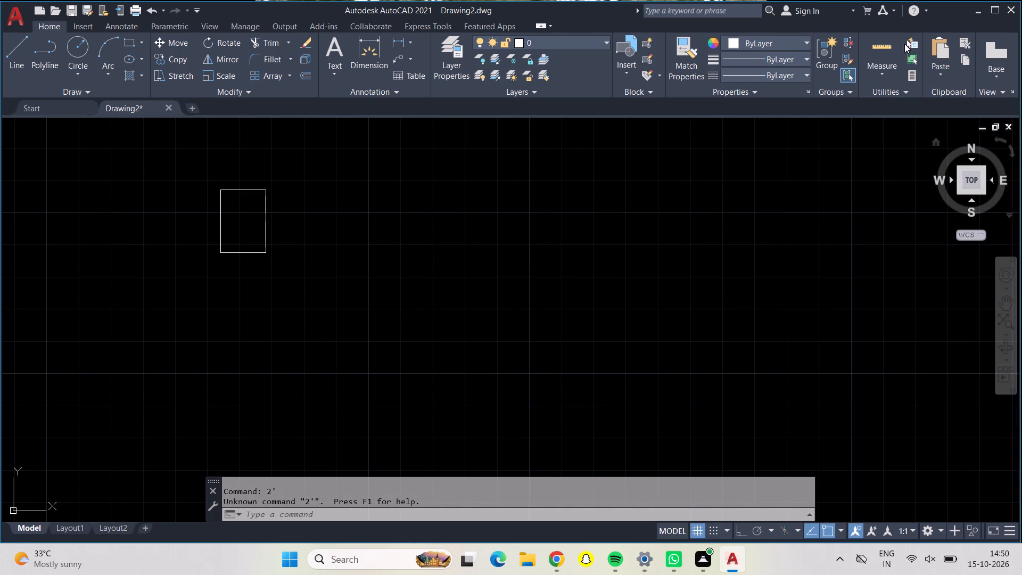
pyautogui.click(895, 48)
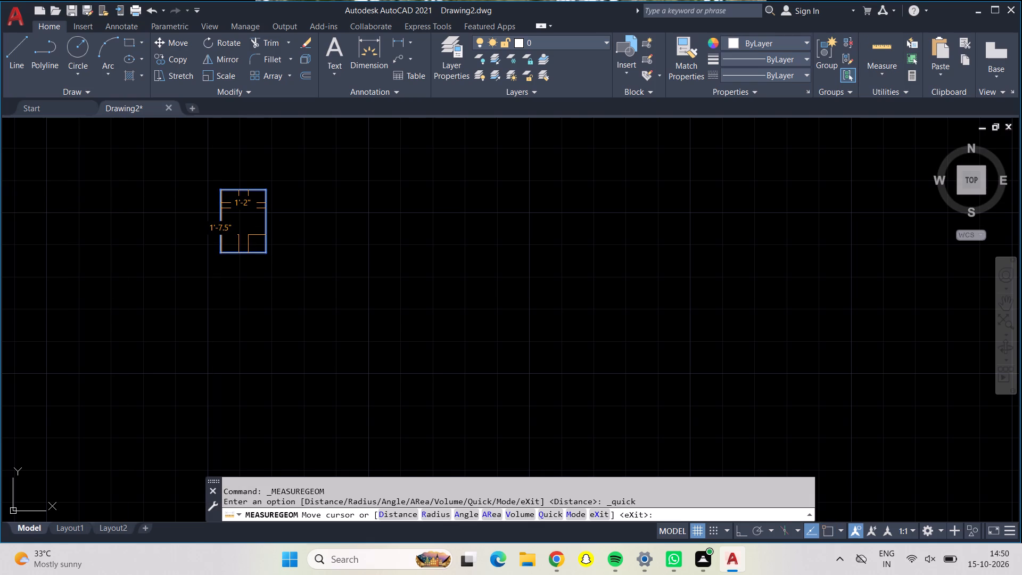
pyautogui.press('Escape')
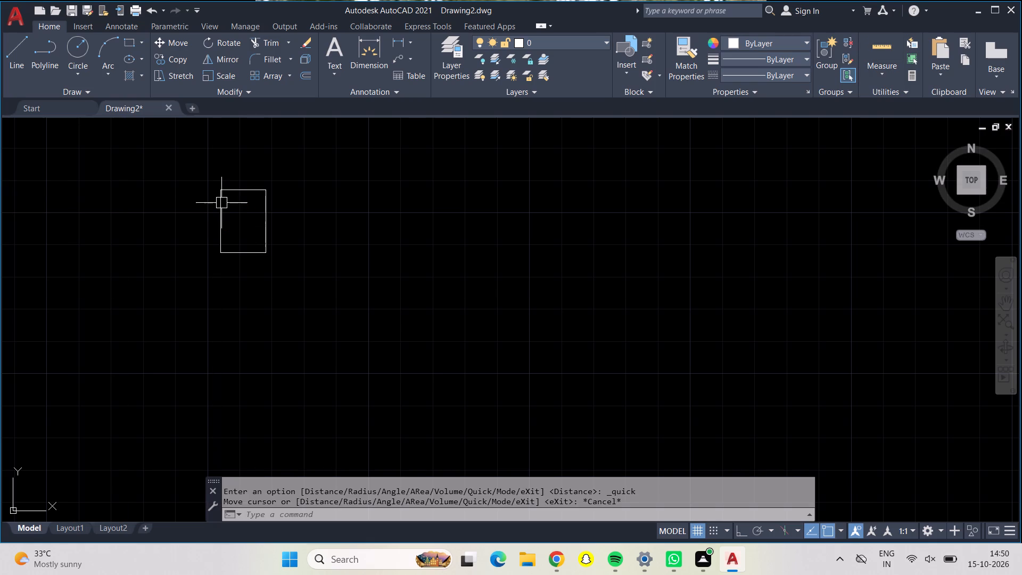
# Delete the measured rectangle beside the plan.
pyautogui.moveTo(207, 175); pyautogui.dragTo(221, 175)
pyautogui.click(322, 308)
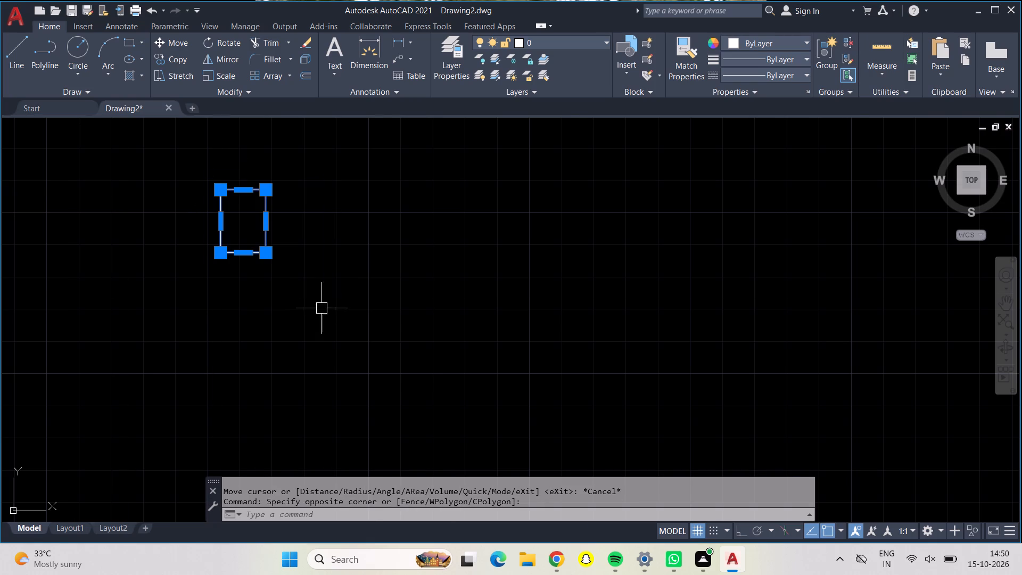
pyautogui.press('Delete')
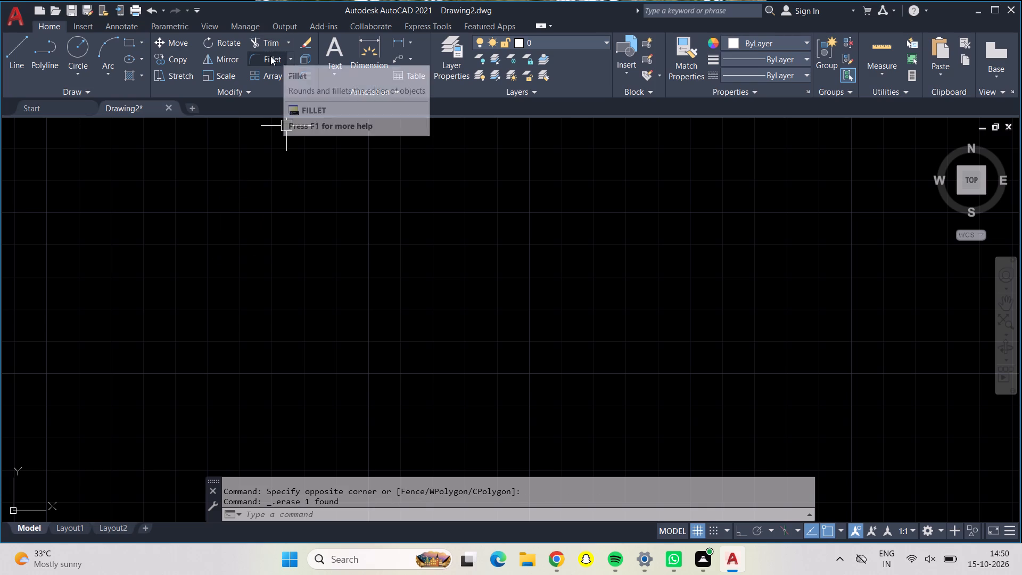
# Draw a new rectangle in the empty area beside the plan, entering 2' for its opposite corner.
pyautogui.click(126, 44)
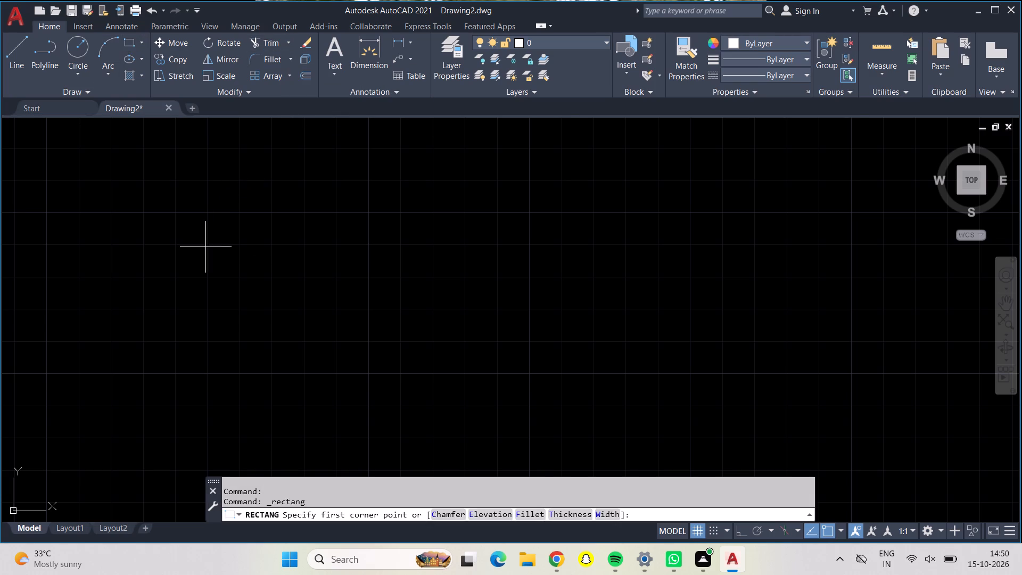
pyautogui.click(210, 231)
pyautogui.write("2'2'")
pyautogui.press('Return')
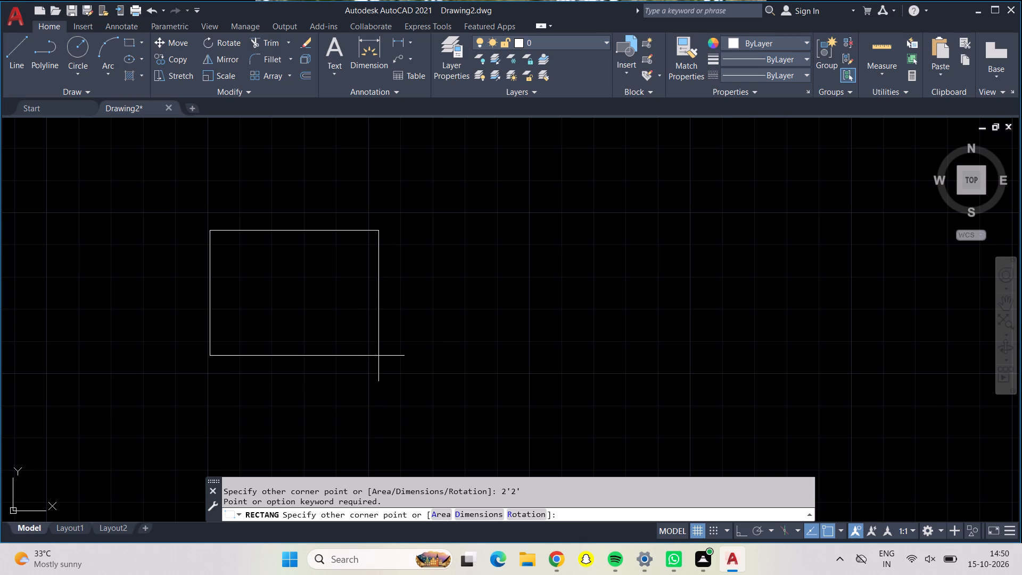
pyautogui.scroll(-1, 378, 356)
pyautogui.middleClick(378, 355)
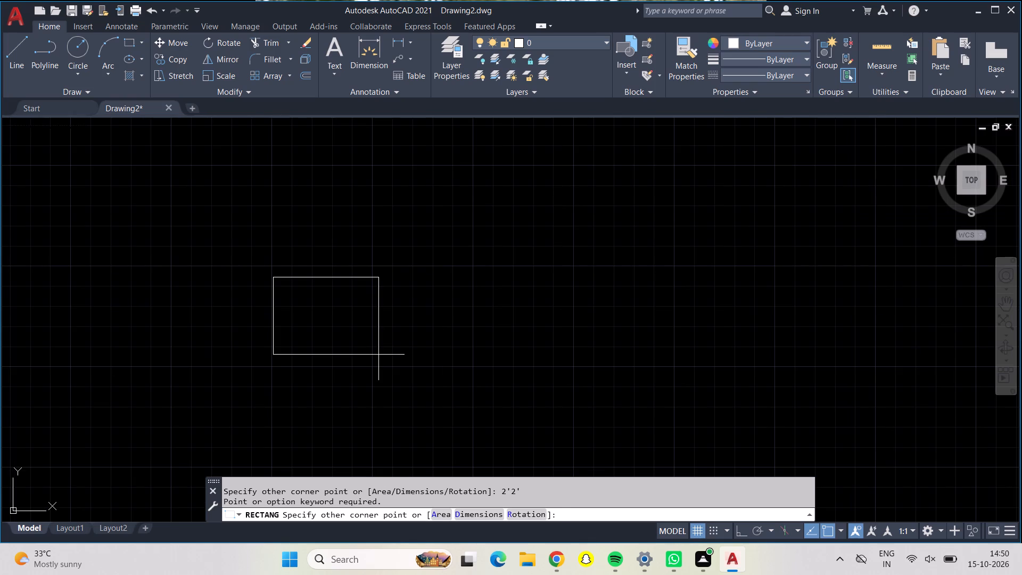
pyautogui.press('Return')
pyautogui.write("2'")
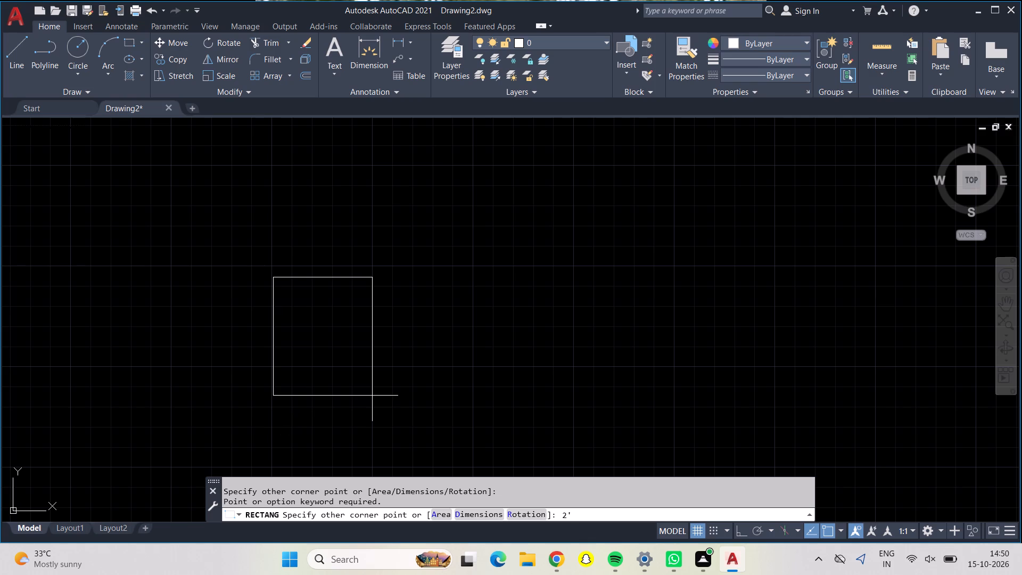
pyautogui.press('Return')
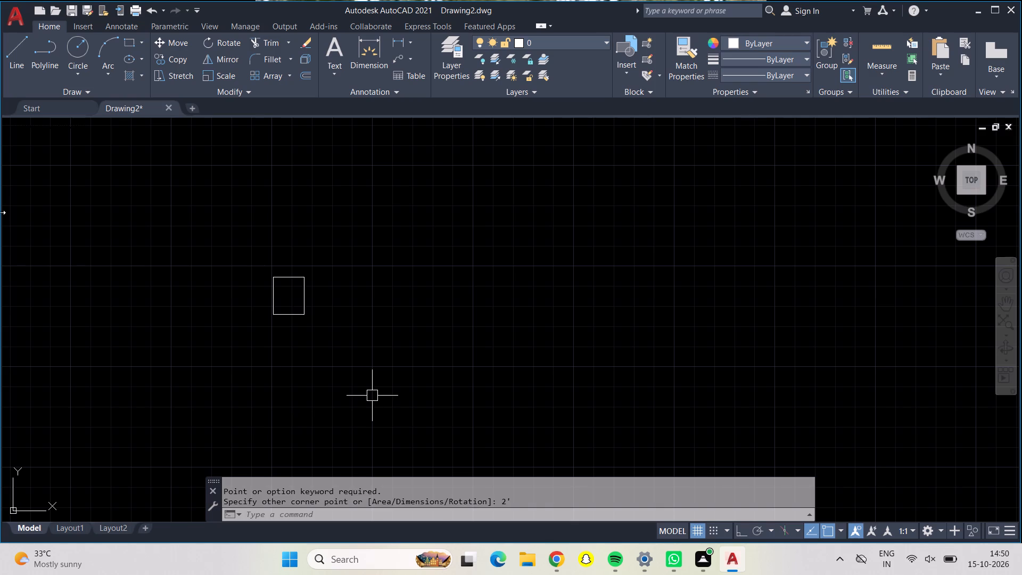
# Draw a second, smaller rectangle near the first one, entering 9" for its opposite corner.
pyautogui.click(141, 43)
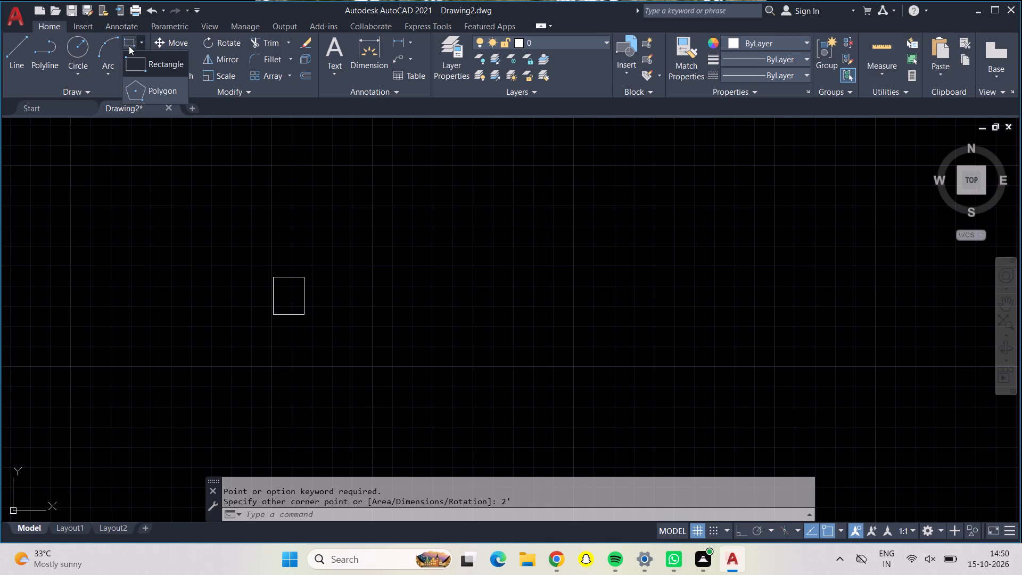
pyautogui.click(129, 46)
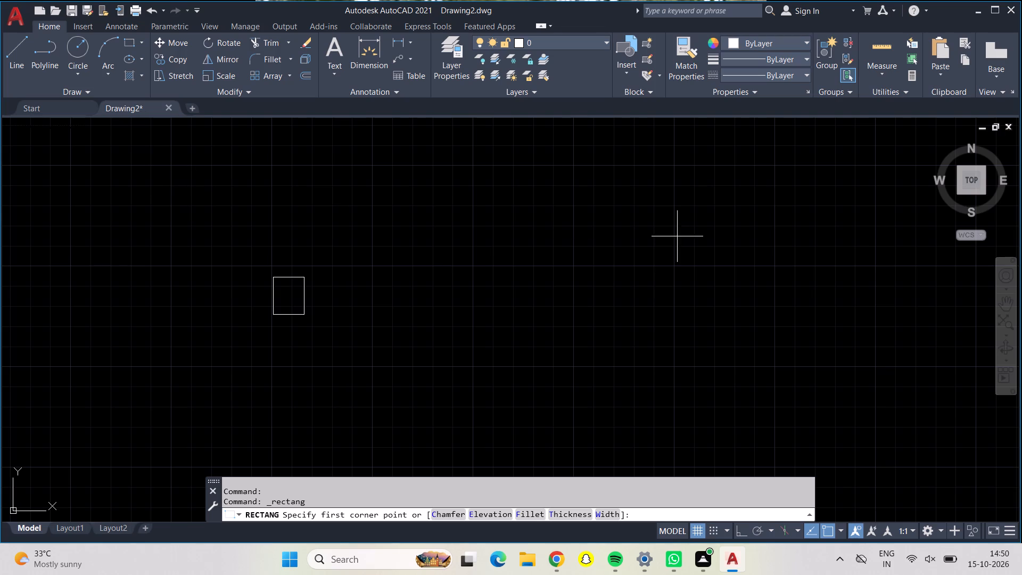
pyautogui.click(491, 236)
pyautogui.write('9"')
pyautogui.press('Return')
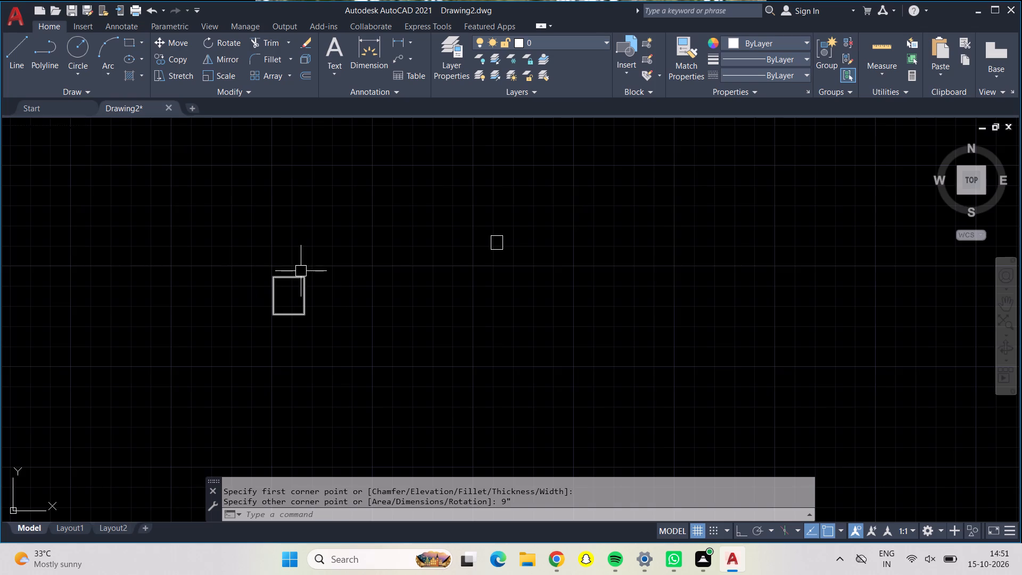
# Move the larger rectangle from beside the plan into the living hall's lower-left corner area, clear of the left wall window.
pyautogui.scroll(2, 302, 244)
pyautogui.scroll(-4, 339, 448)
pyautogui.moveTo(352, 397); pyautogui.dragTo(353, 395, button='middle')
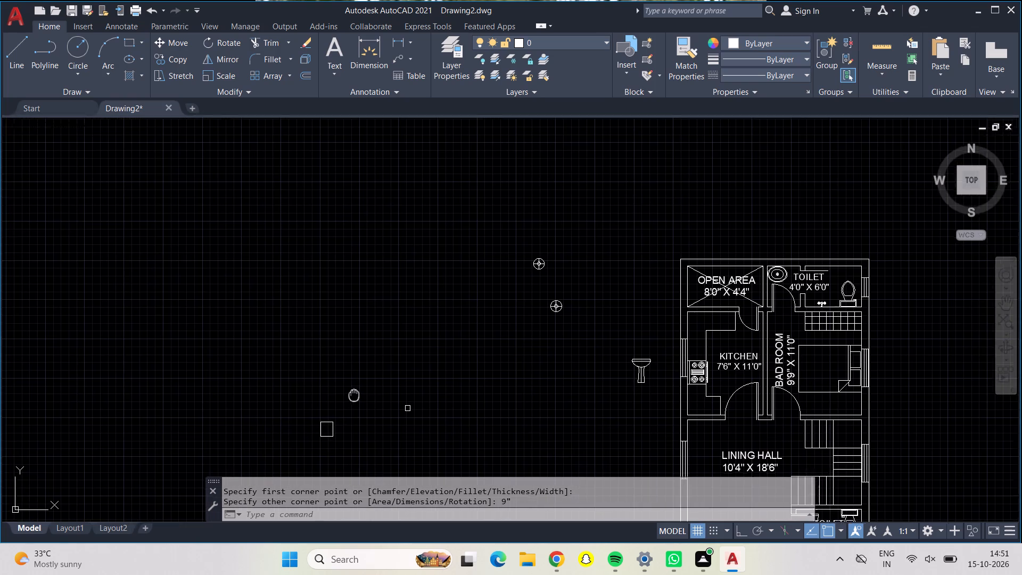
pyautogui.moveTo(353, 395); pyautogui.dragTo(320, 273, button='middle')
pyautogui.moveTo(452, 348); pyautogui.dragTo(421, 330, button='middle')
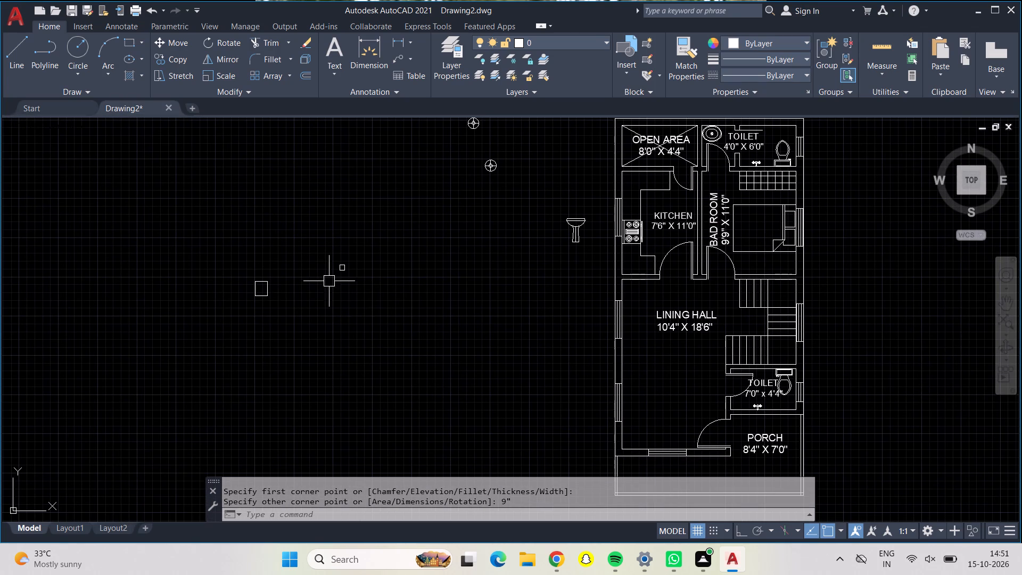
pyautogui.click(229, 262)
pyautogui.click(298, 323)
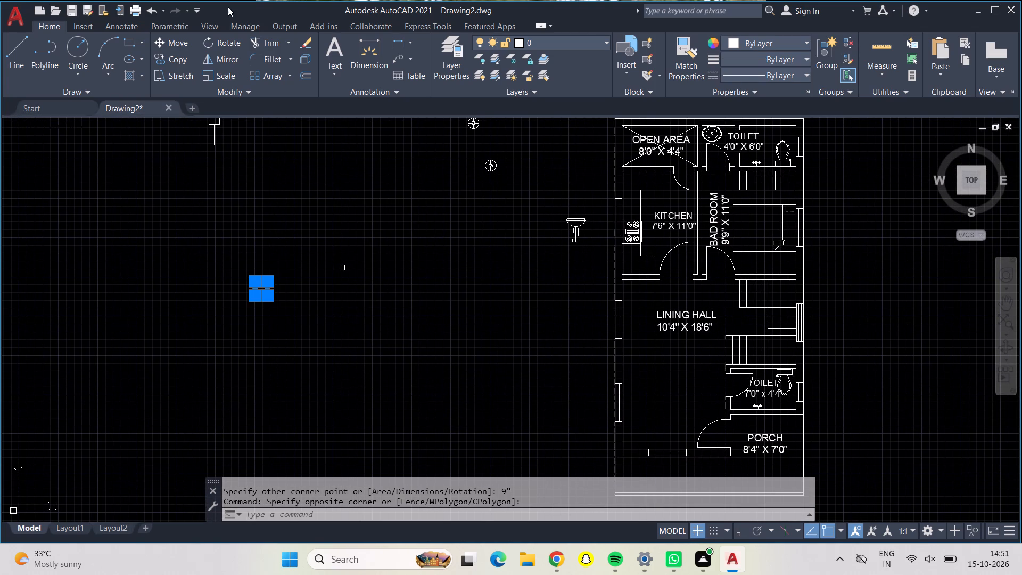
pyautogui.click(185, 41)
pyautogui.click(270, 287)
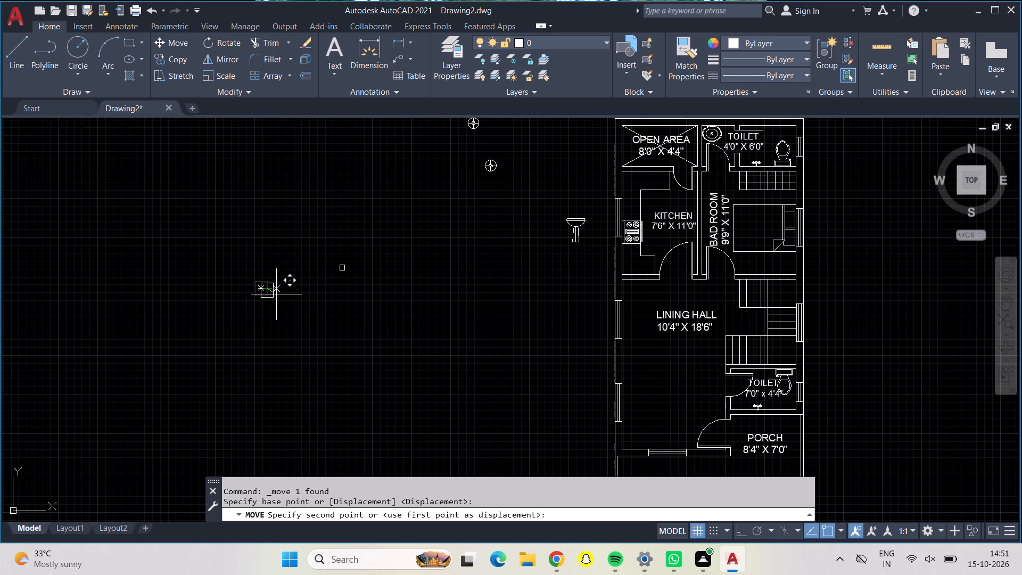
pyautogui.scroll(3, 646, 441)
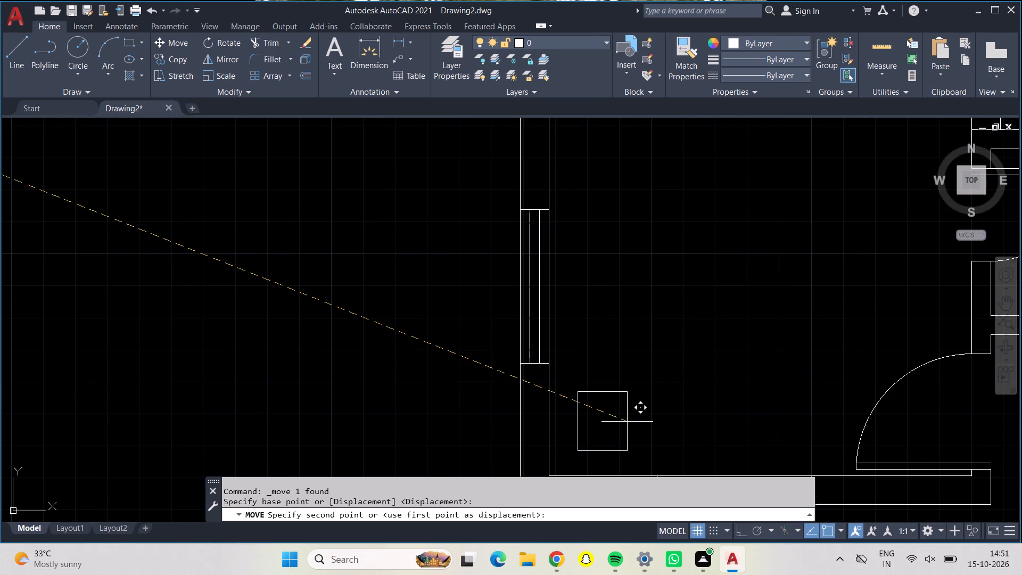
pyautogui.moveTo(627, 422); pyautogui.dragTo(608, 375, button='middle')
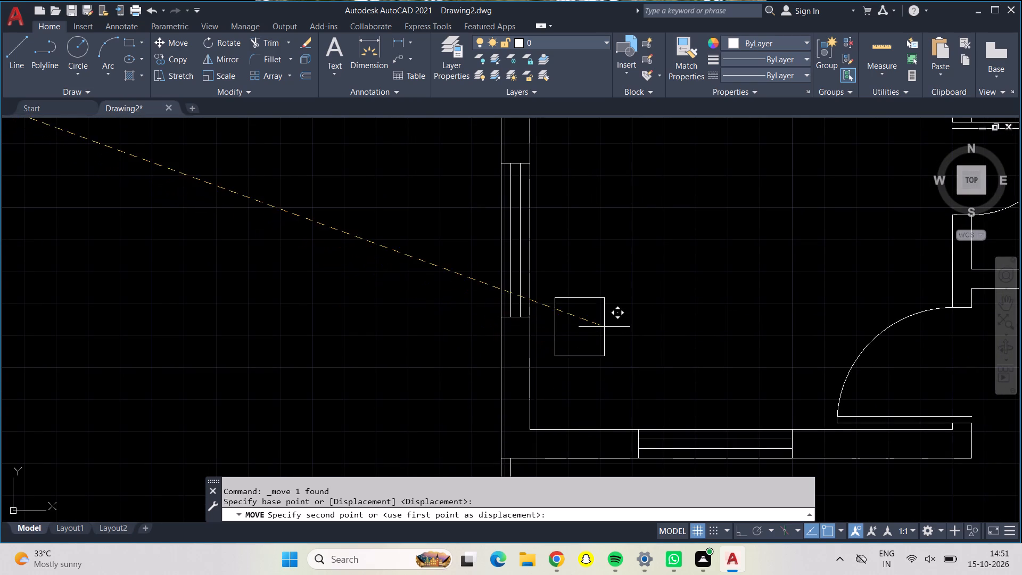
pyautogui.click(603, 316)
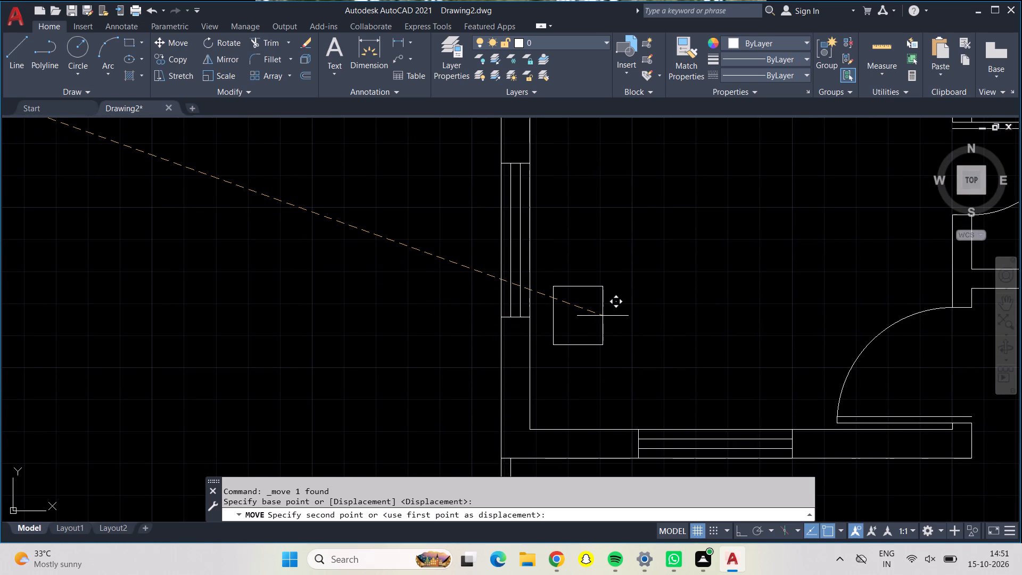
pyautogui.press('Escape')
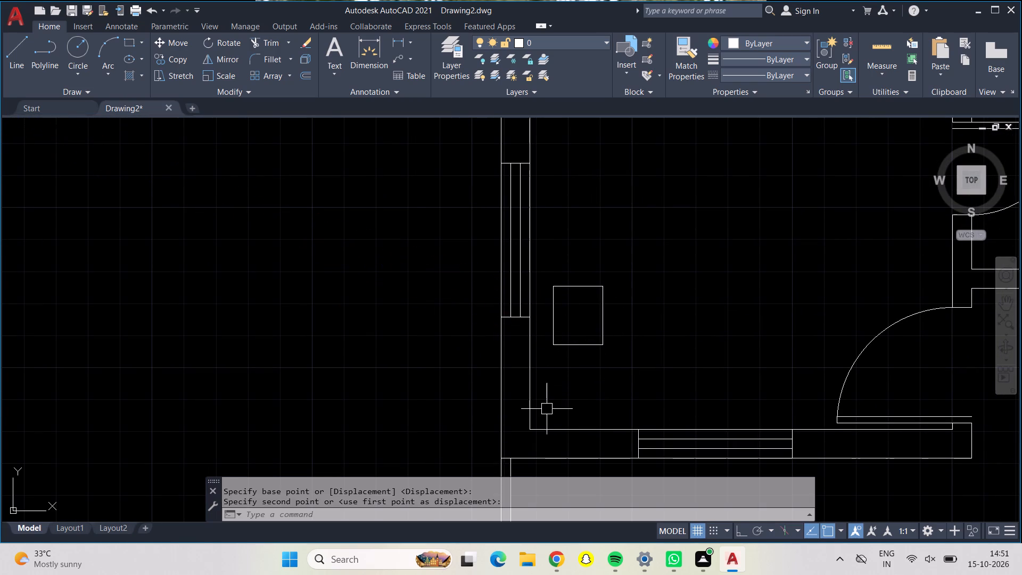
# Offset the living hall's inner left wall line and inner bottom wall line 2' into the room as guide lines.
pyautogui.press('o')
pyautogui.press('Return')
pyautogui.write("2'")
pyautogui.press('Return')
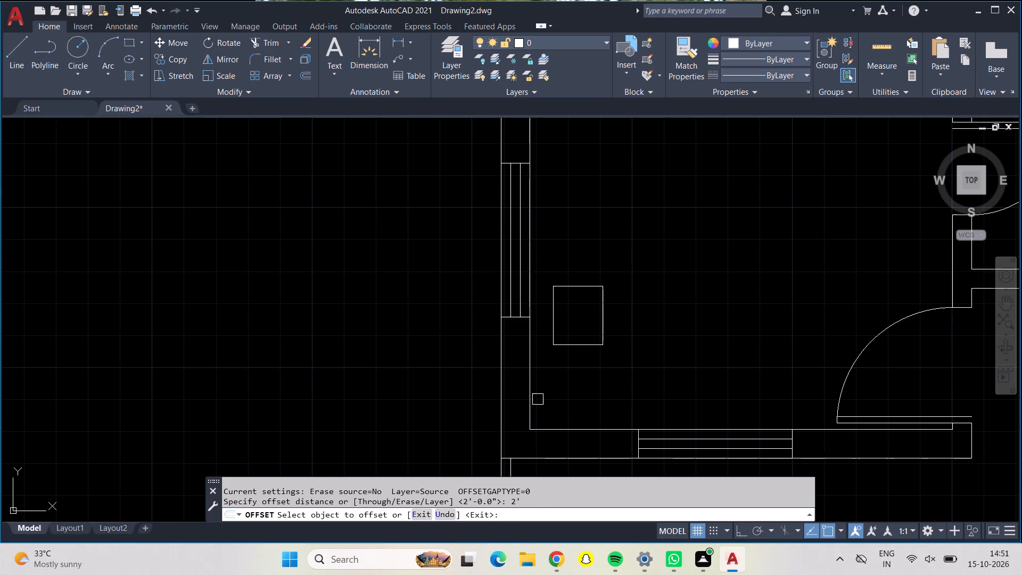
pyautogui.click(534, 397)
pyautogui.click(659, 371)
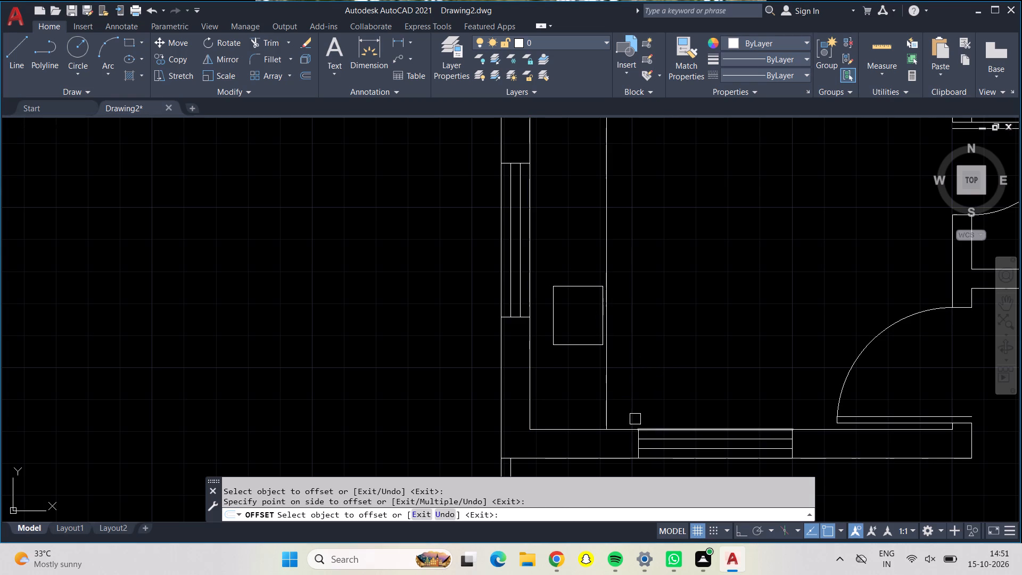
pyautogui.click(621, 428)
pyautogui.click(625, 366)
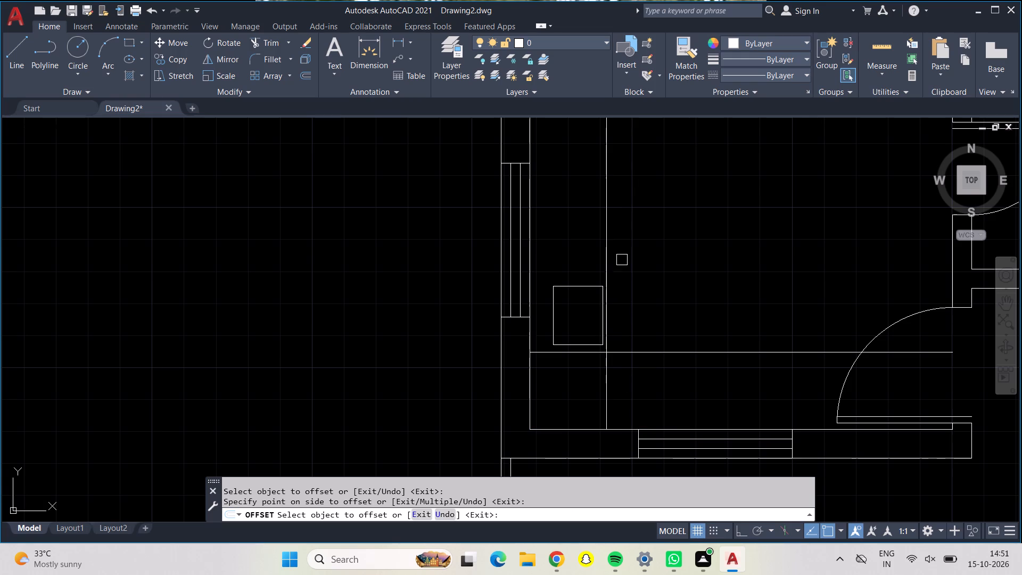
pyautogui.moveTo(625, 260); pyautogui.dragTo(623, 298, button='middle')
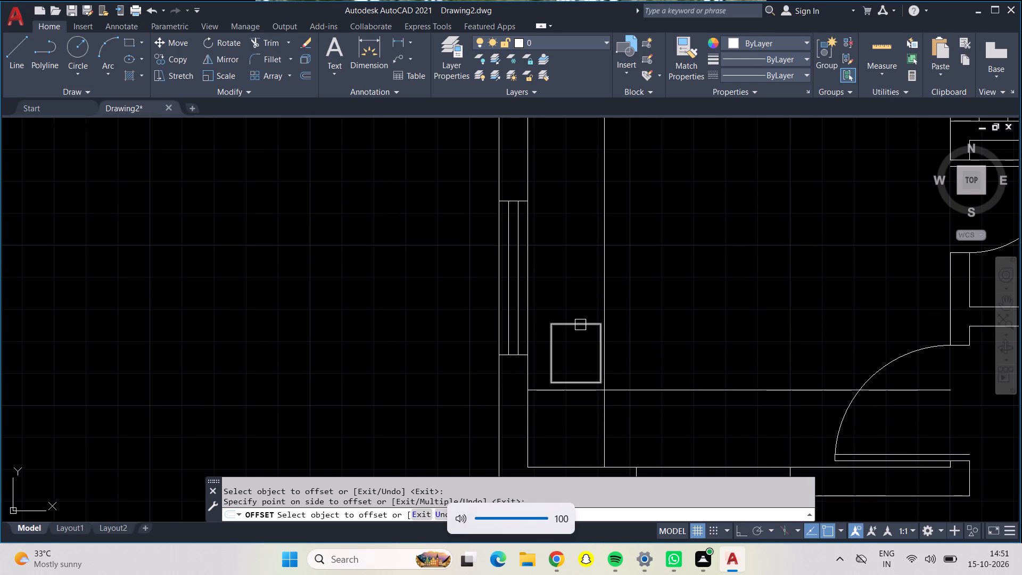
pyautogui.press('Escape')
pyautogui.press('Escape')
pyautogui.press('Escape')
pyautogui.press('Escape')
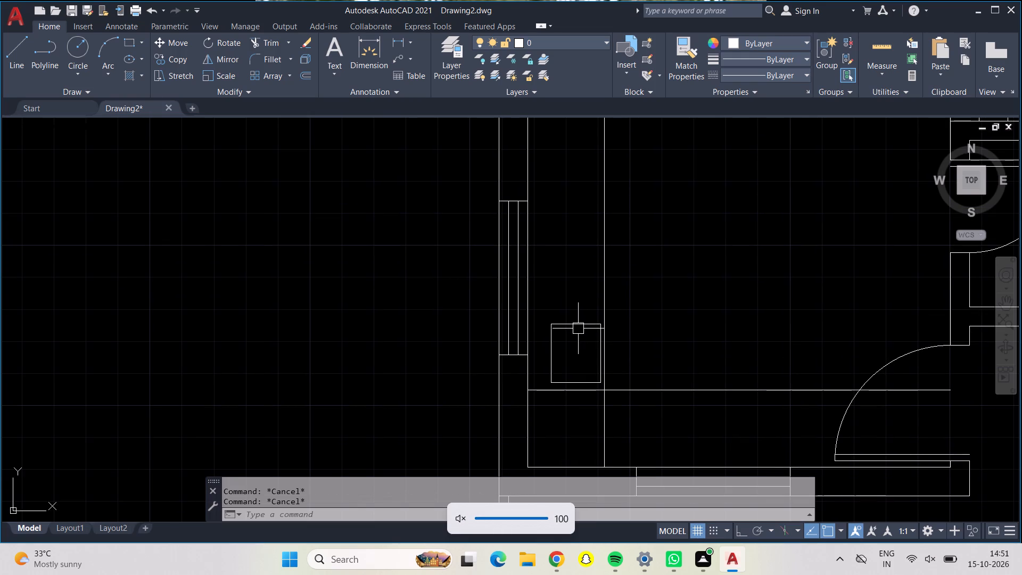
# Move the seat rectangle into the angle of the two guide lines, just above the horizontal one and left of the vertical one.
pyautogui.click(550, 342)
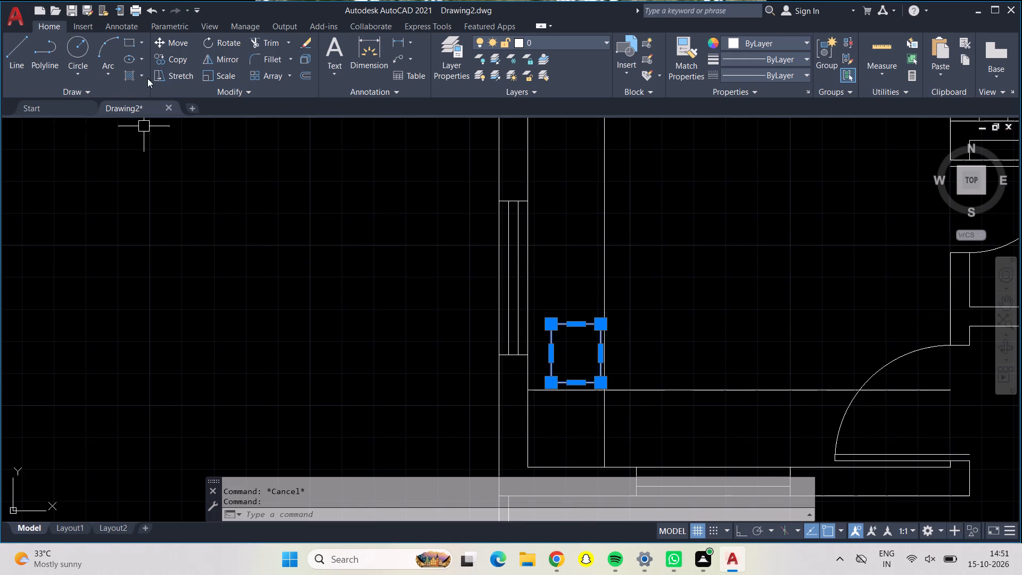
pyautogui.click(178, 39)
pyautogui.click(567, 368)
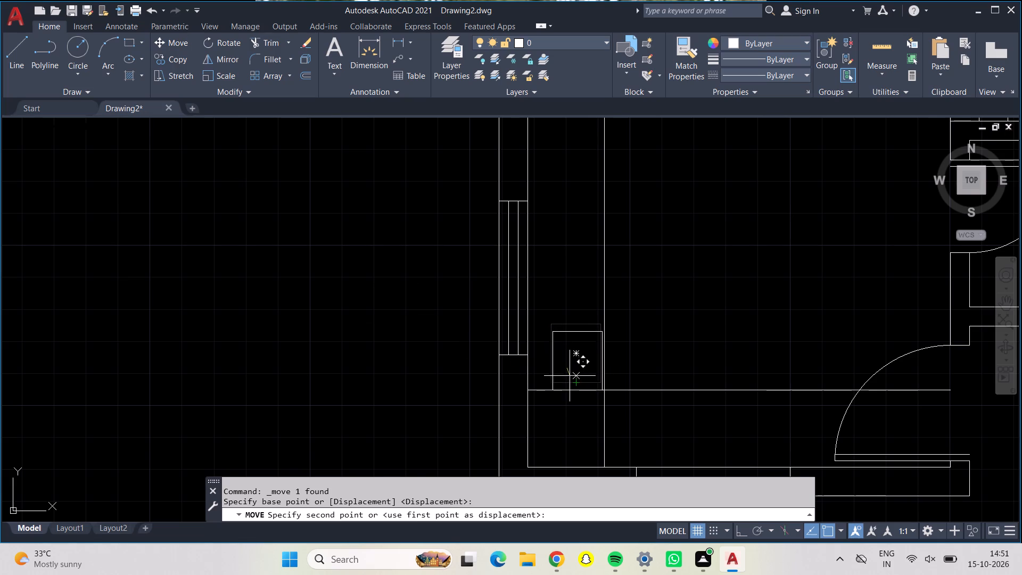
pyautogui.scroll(-1, 563, 374)
pyautogui.scroll(1, 563, 374)
pyautogui.scroll(-1, 563, 374)
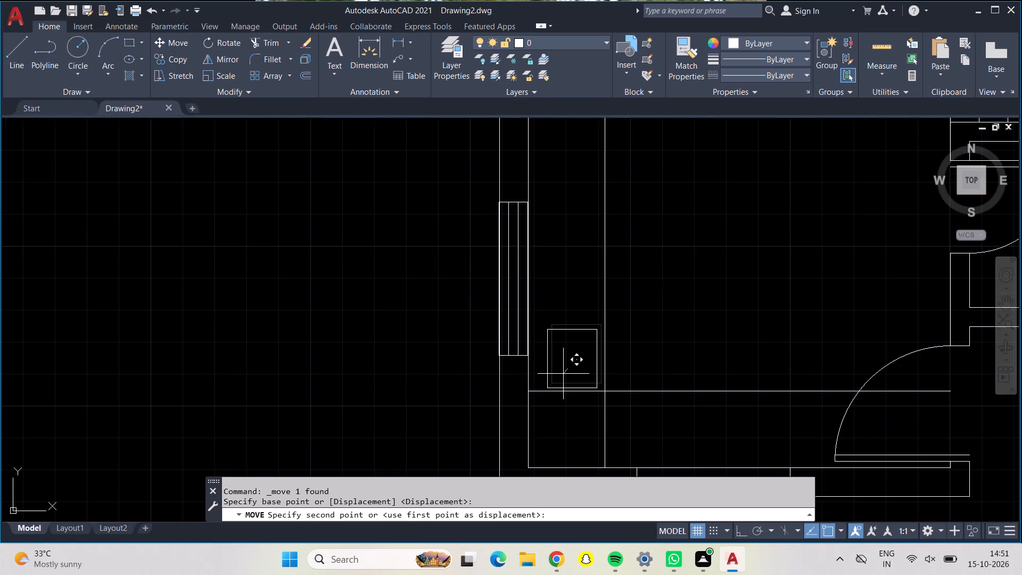
pyautogui.scroll(3, 563, 374)
pyautogui.scroll(-1, 563, 374)
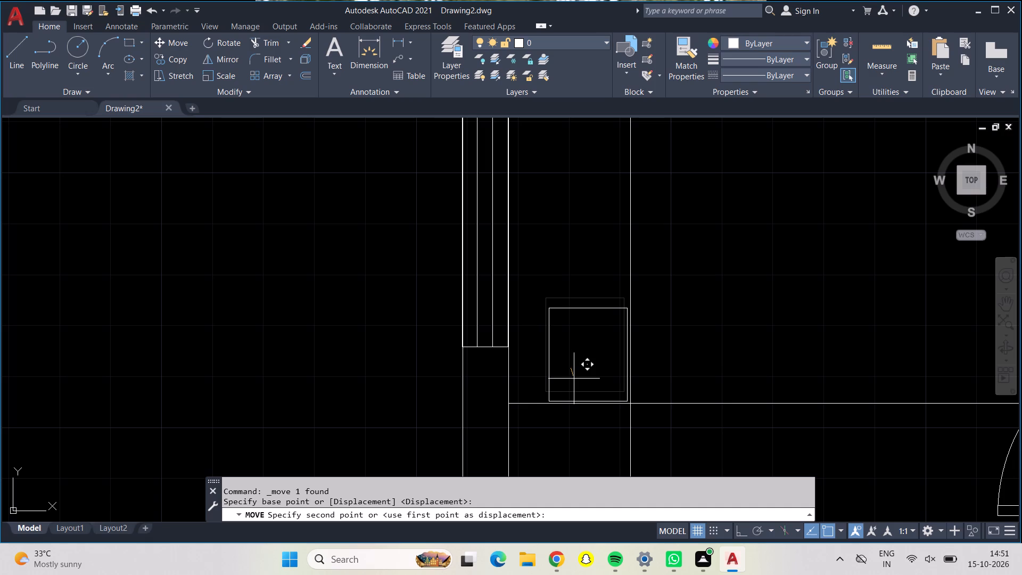
pyautogui.click(574, 379)
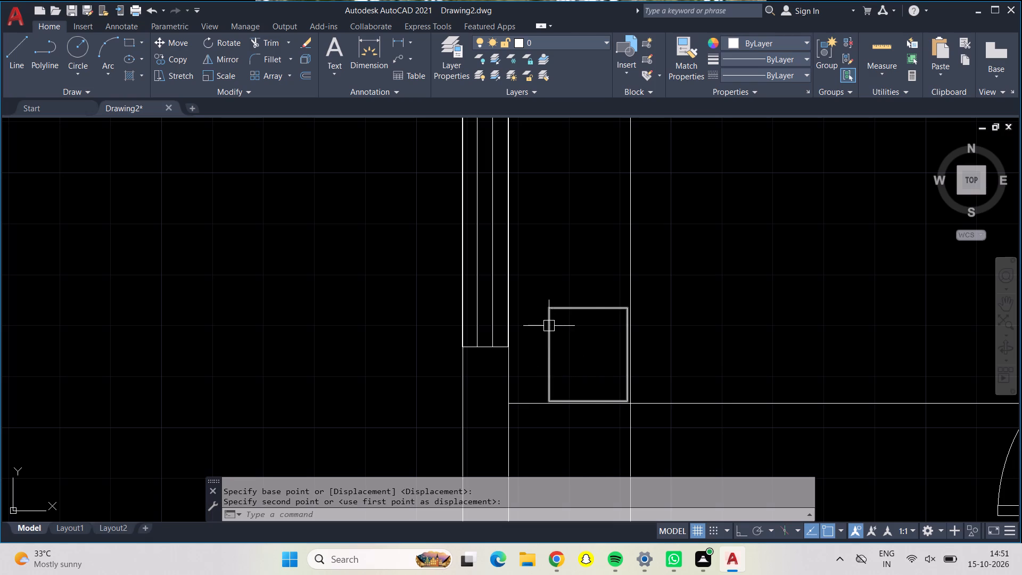
# Copy the seat rectangle straight up twice with Ortho on, making a column of three along the left wall with small gaps.
pyautogui.click(548, 326)
pyautogui.click(174, 59)
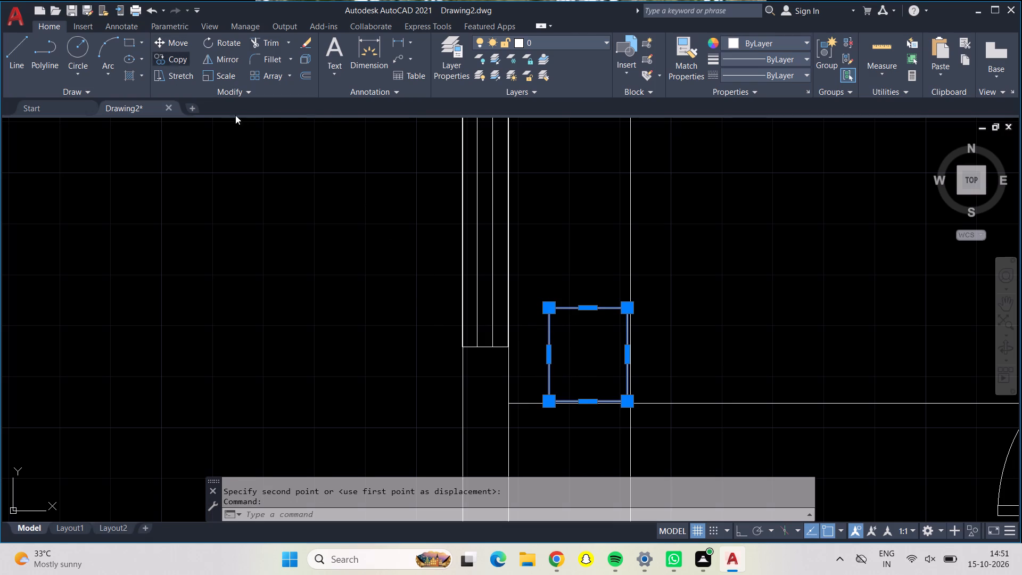
pyautogui.click(559, 311)
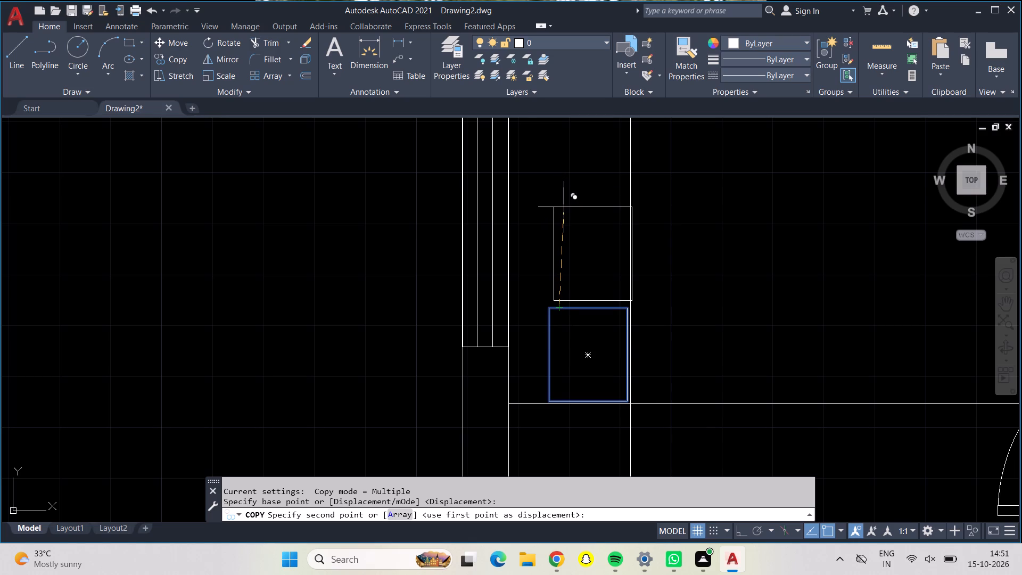
pyautogui.press('F8')
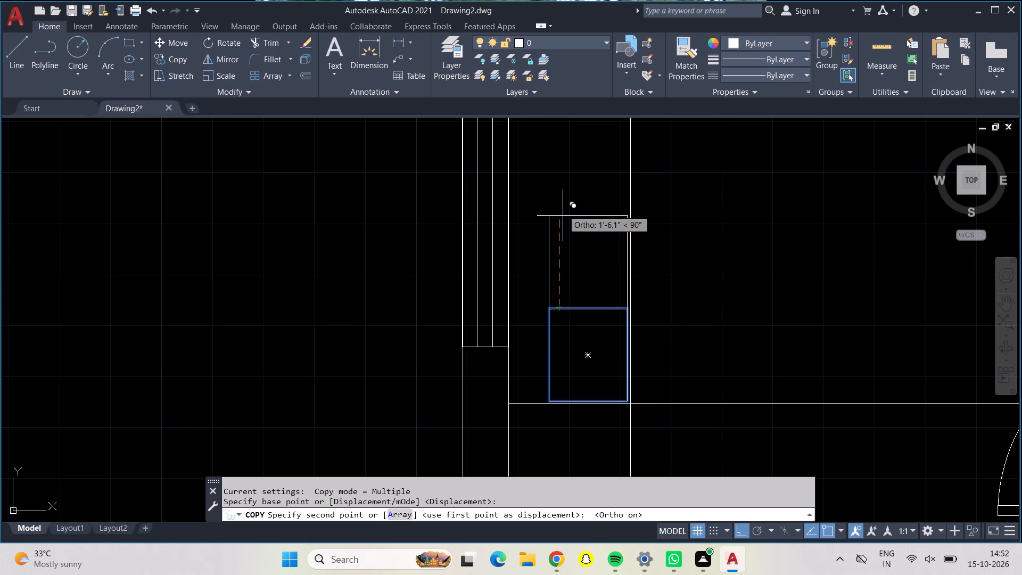
pyautogui.click(563, 210)
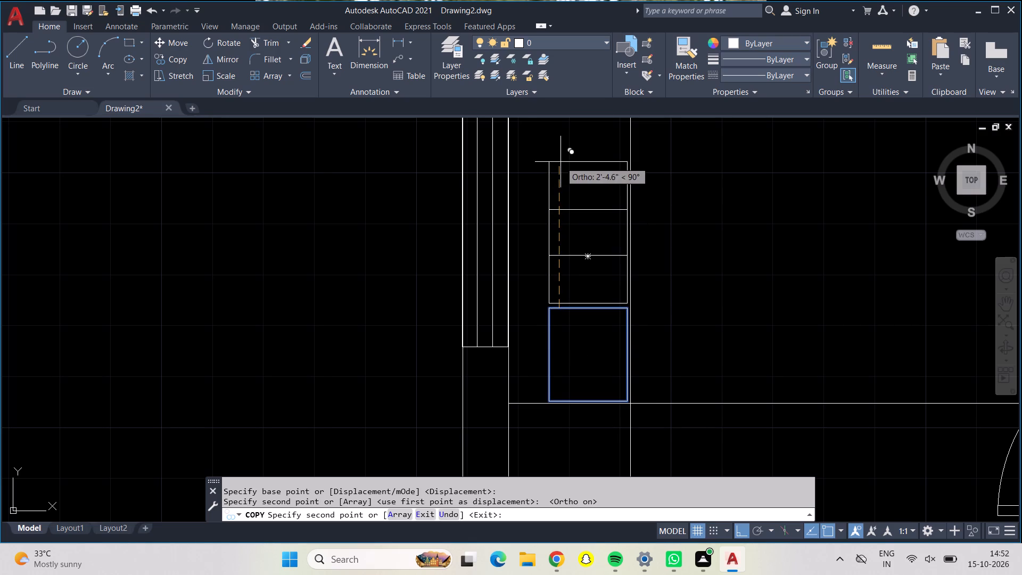
pyautogui.moveTo(562, 160); pyautogui.dragTo(554, 281, button='middle')
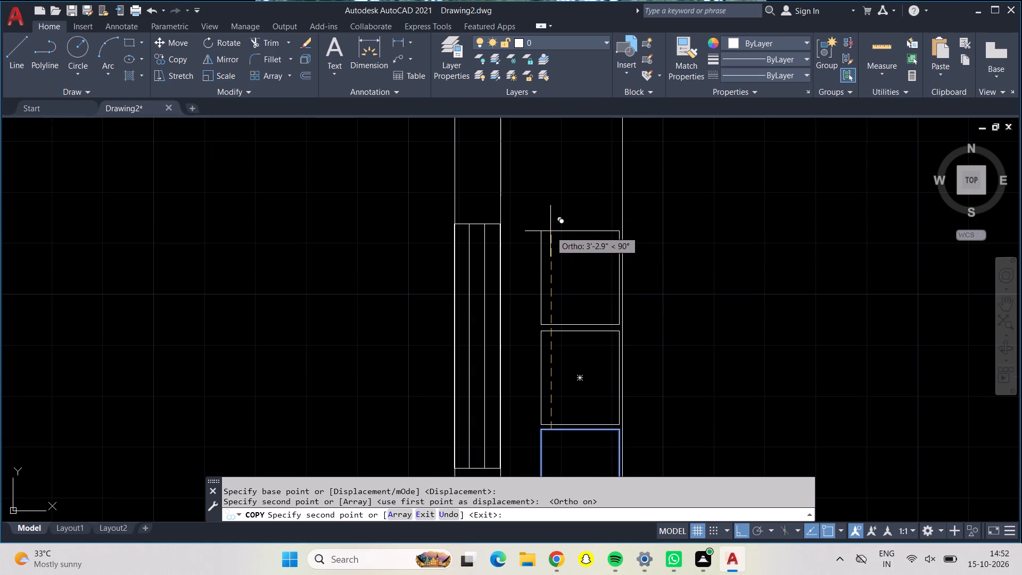
pyautogui.click(550, 231)
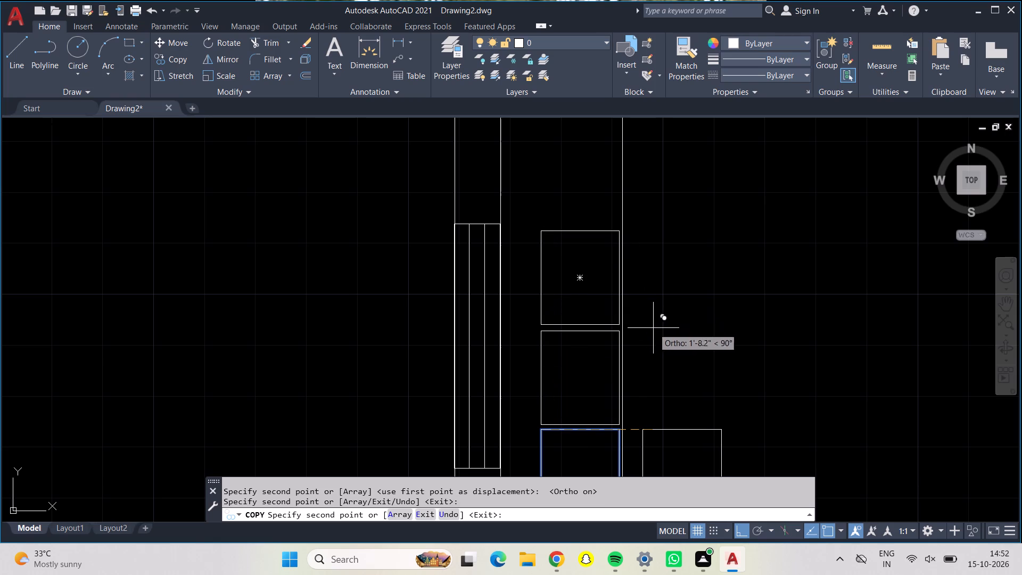
# With Ortho off, place another copy of the seat rectangle on its own in the hall, right of the seat column.
pyautogui.press('F8')
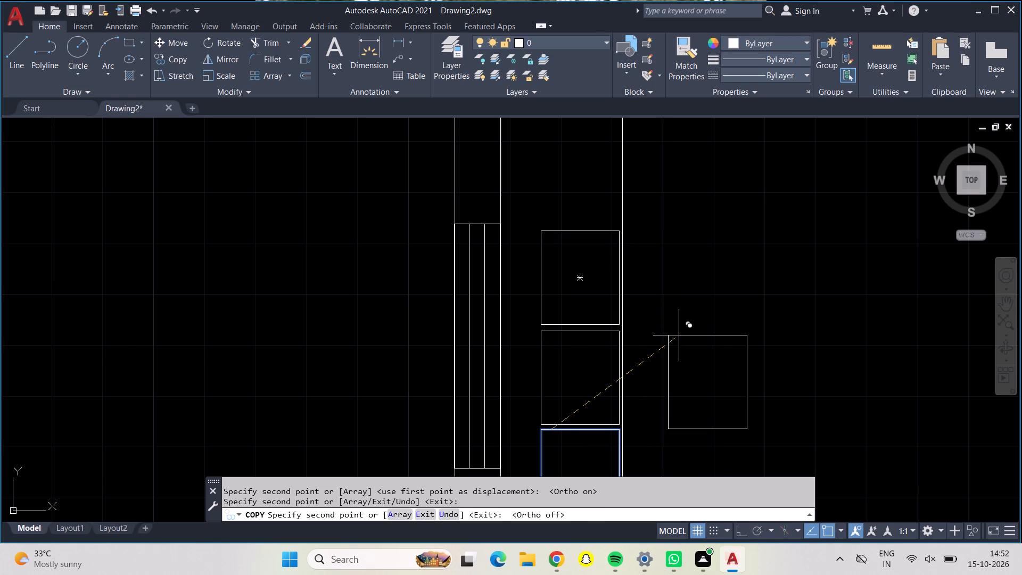
pyautogui.scroll(-1, 679, 334)
pyautogui.moveTo(679, 334); pyautogui.dragTo(636, 308, button='middle')
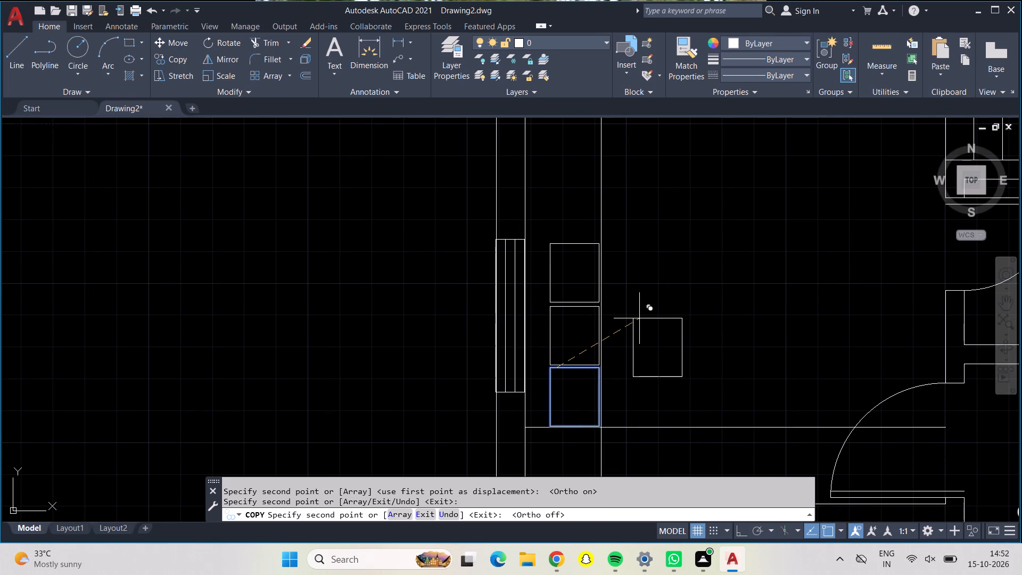
pyautogui.click(639, 318)
# Place three more seat copies side by side just below the horizontal guide line, starting right of the vertical guide line.
pyautogui.moveTo(614, 407); pyautogui.dragTo(615, 408, button='middle')
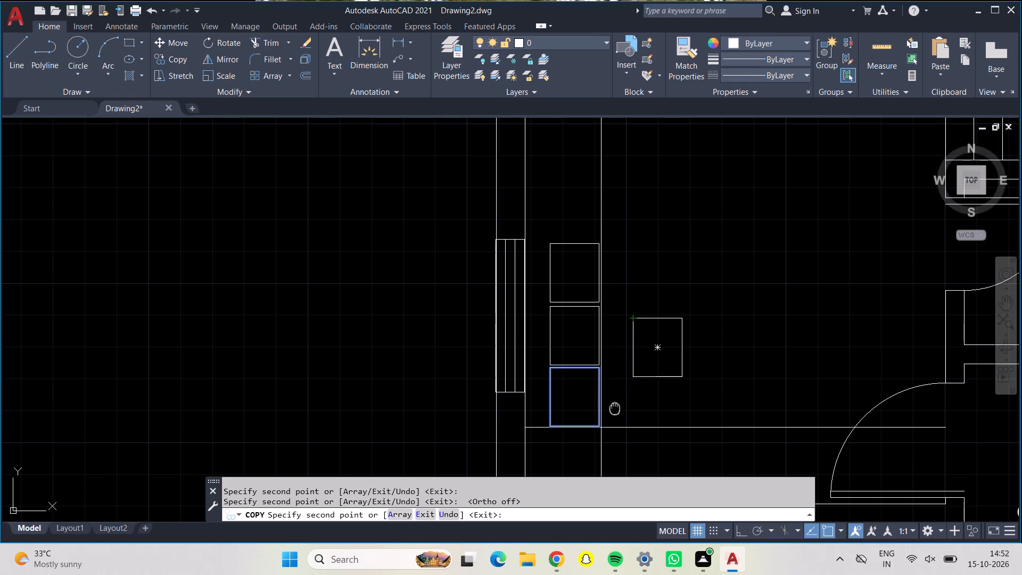
pyautogui.moveTo(615, 408); pyautogui.dragTo(612, 326, button='middle')
pyautogui.scroll(-1, 614, 348)
pyautogui.scroll(1, 614, 348)
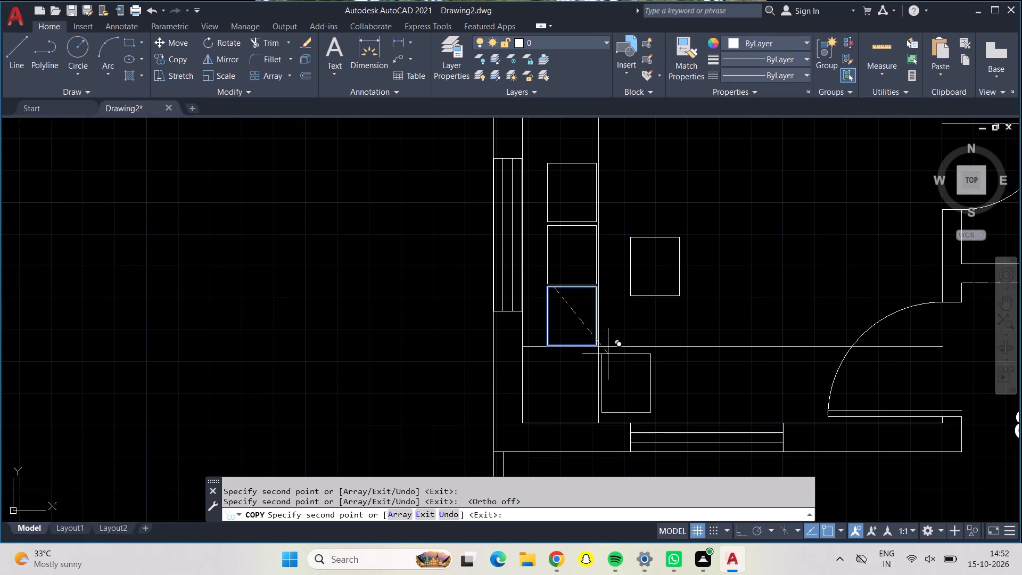
pyautogui.scroll(1, 608, 352)
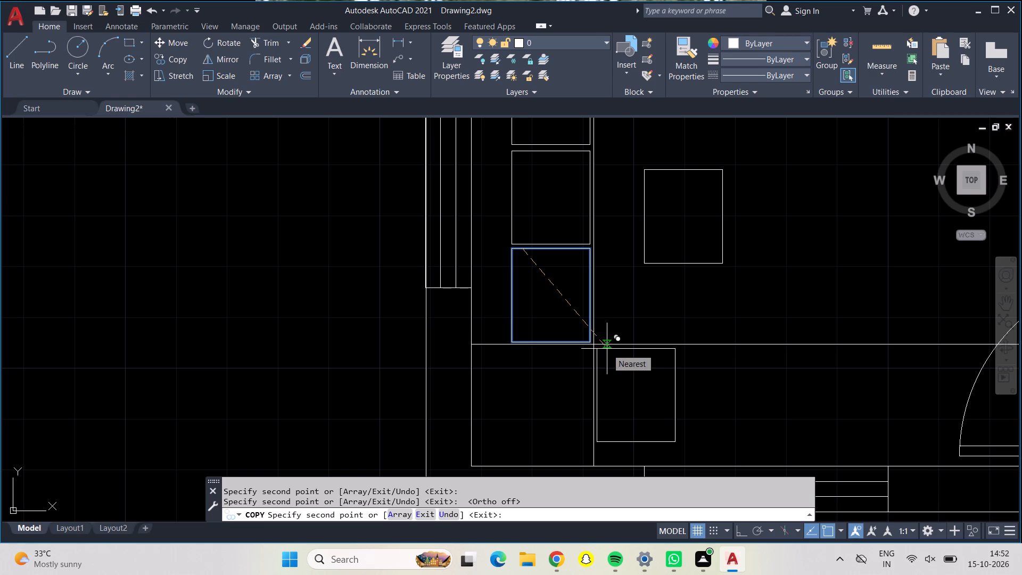
pyautogui.click(607, 349)
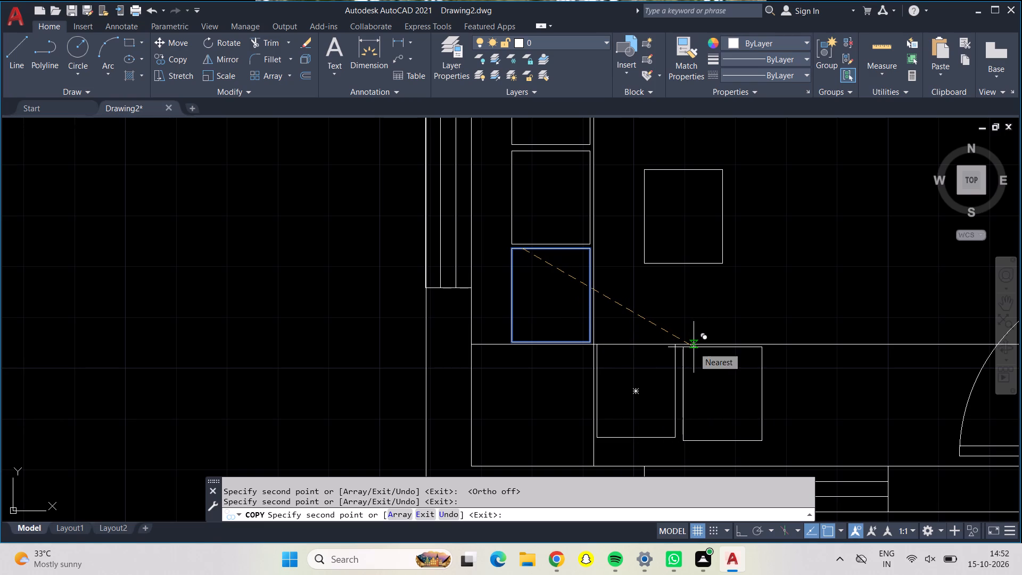
pyautogui.click(691, 346)
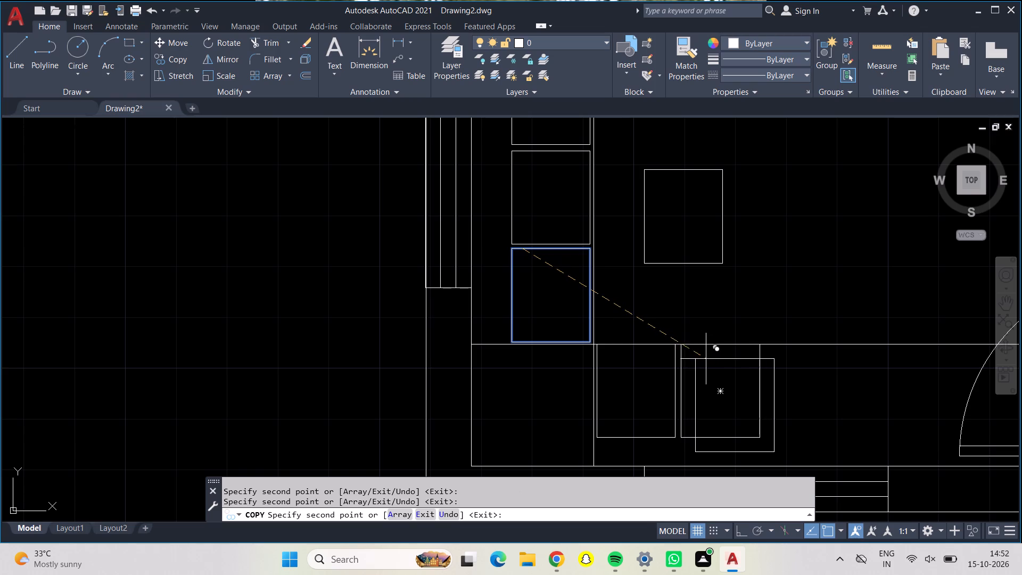
pyautogui.click(774, 344)
pyautogui.press('Escape')
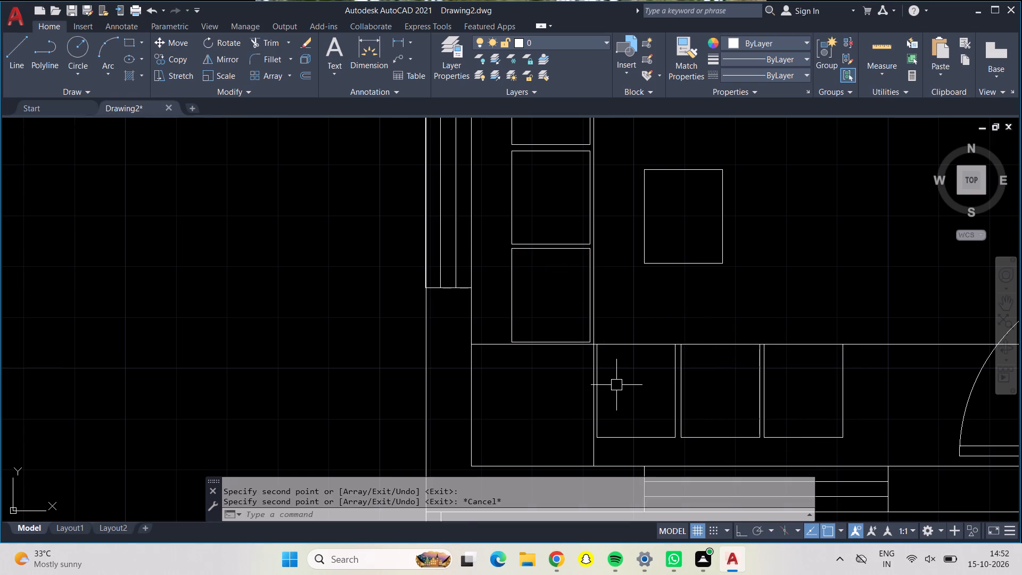
# Delete the vertical and horizontal guide lines from the living hall.
pyautogui.scroll(-1, 615, 383)
pyautogui.moveTo(557, 390); pyautogui.dragTo(529, 422, button='middle')
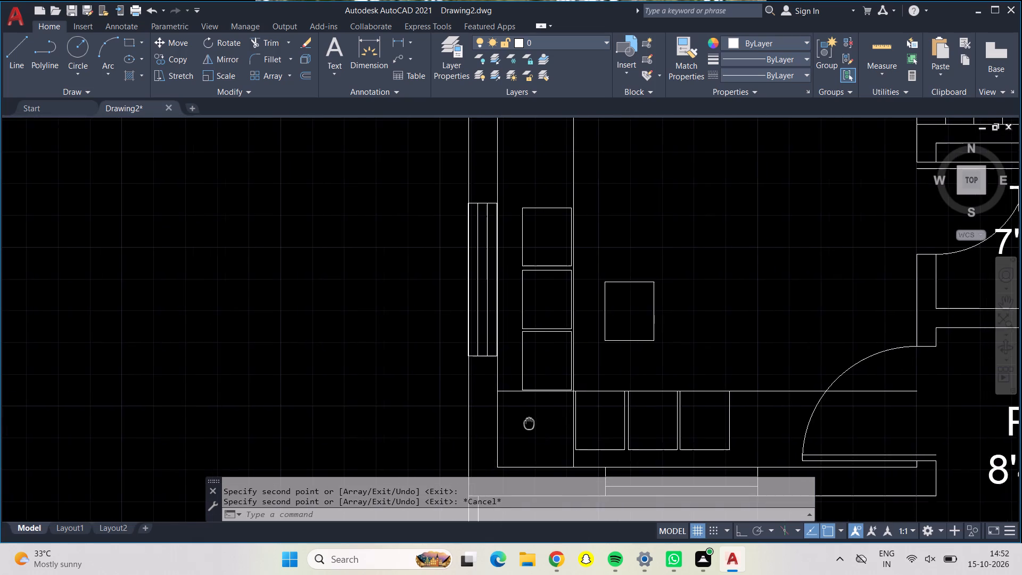
pyautogui.scroll(-2, 529, 422)
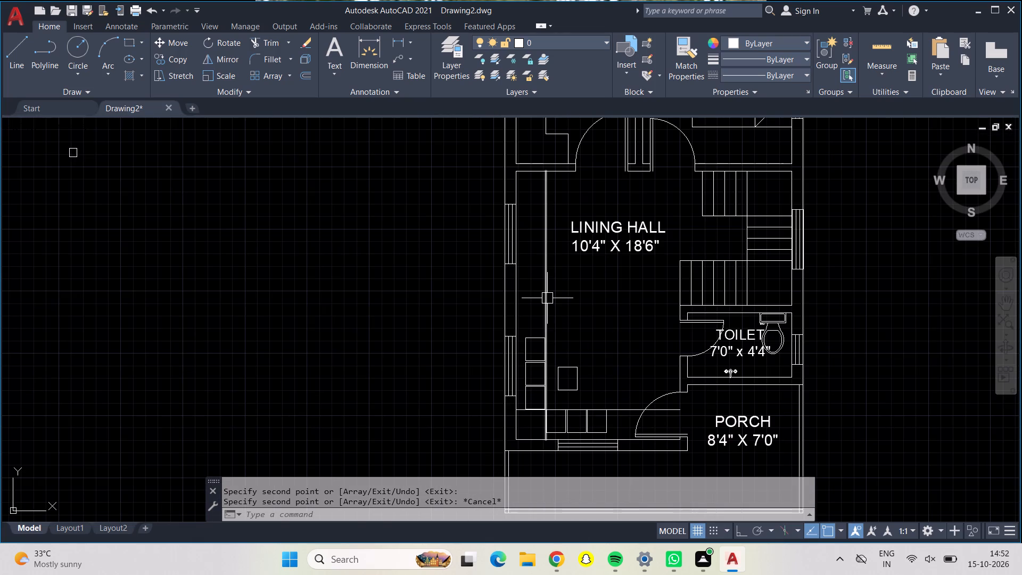
pyautogui.click(547, 298)
pyautogui.click(617, 407)
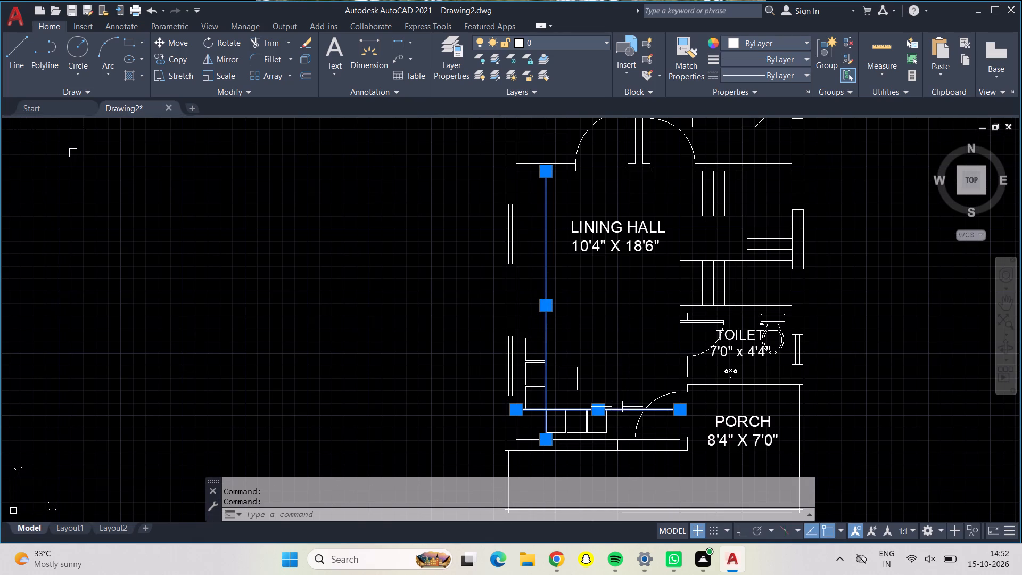
pyautogui.press('Delete')
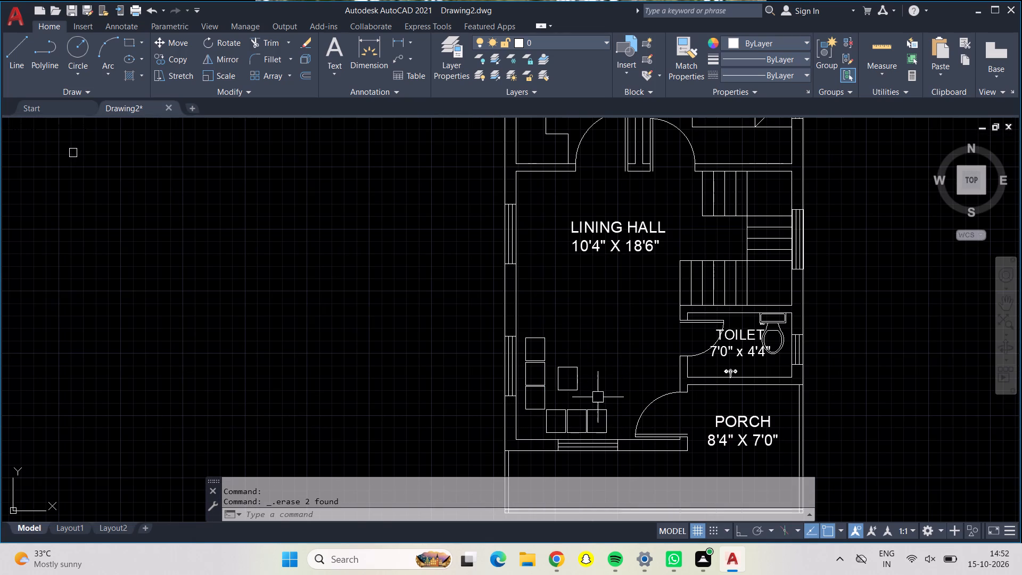
# Draw connected lines down the seat column's outer side and around the empty corner, closing the corner between the column and the bottom seat row.
pyautogui.moveTo(596, 365); pyautogui.dragTo(579, 315, button='middle')
pyautogui.scroll(2, 579, 315)
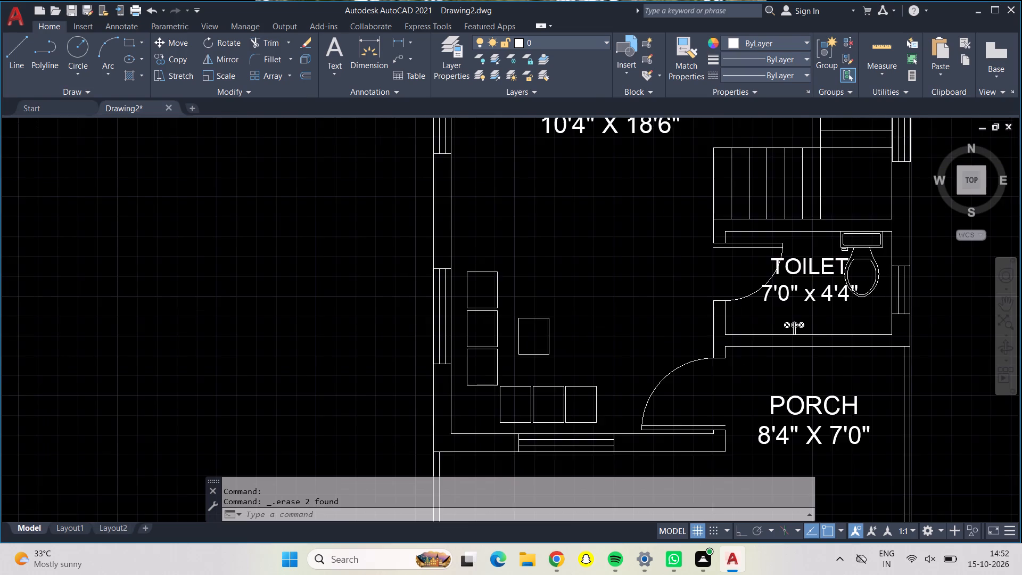
pyautogui.moveTo(580, 330); pyautogui.dragTo(583, 277, button='middle')
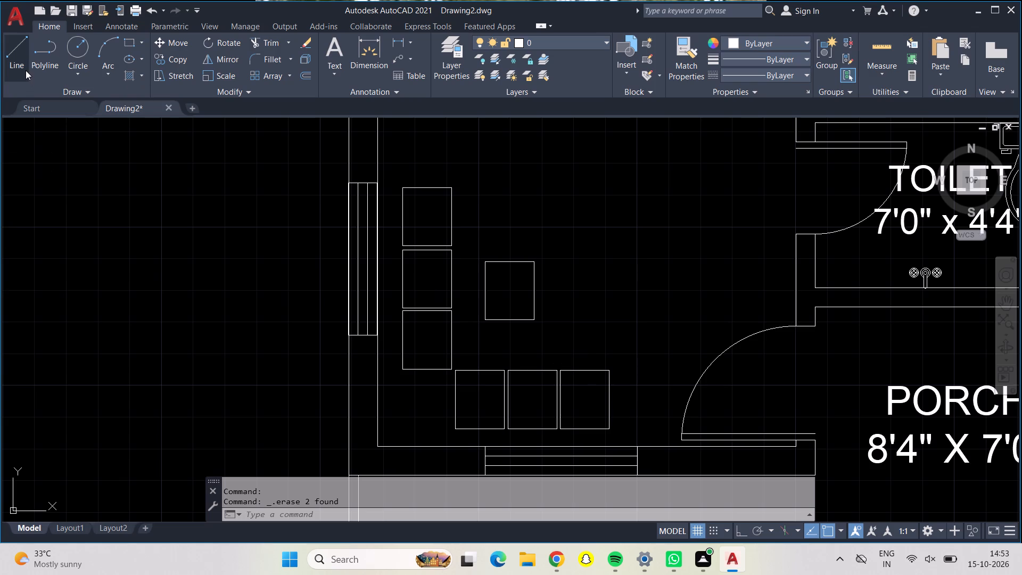
pyautogui.click(17, 57)
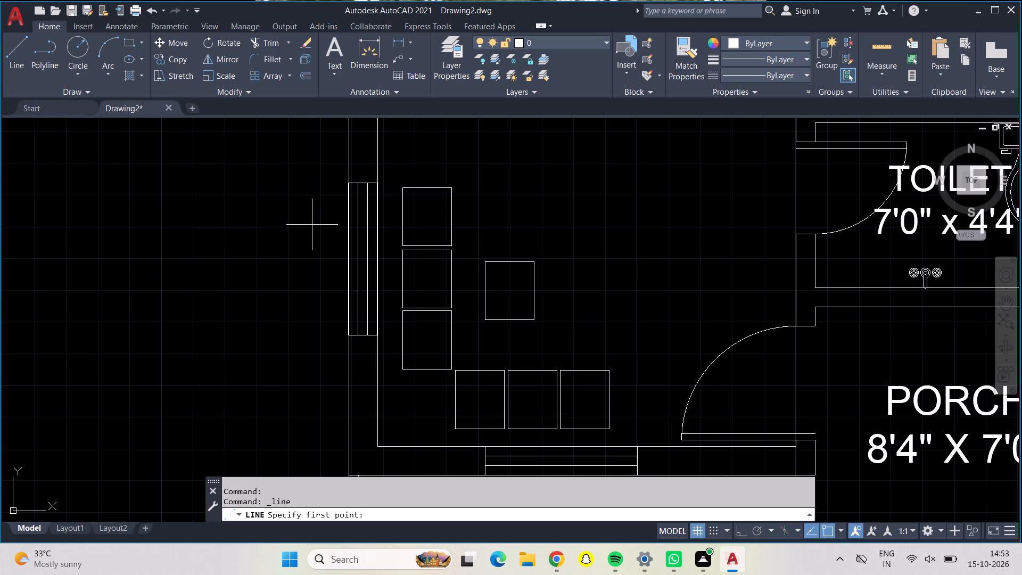
pyautogui.click(403, 188)
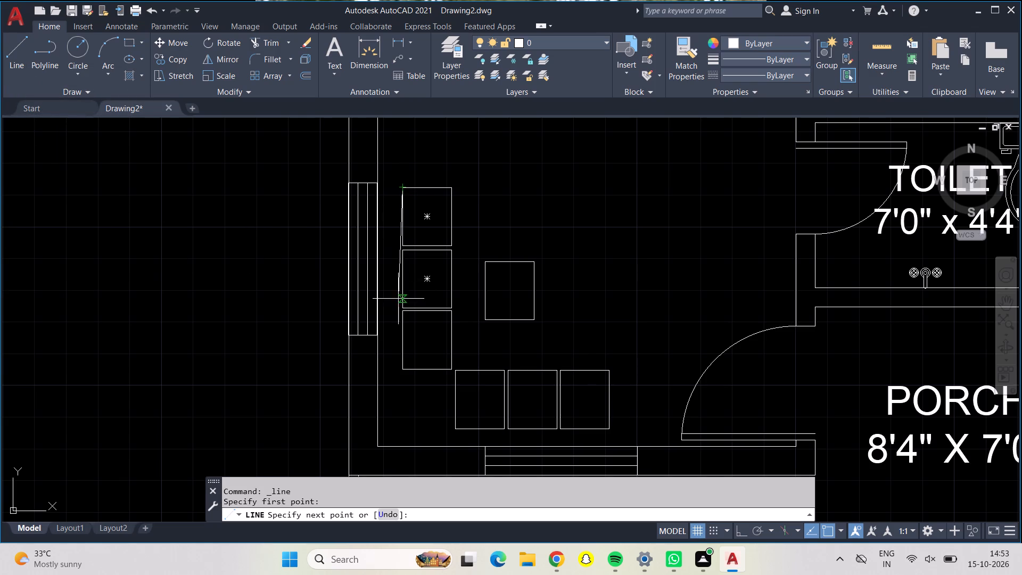
pyautogui.click(402, 369)
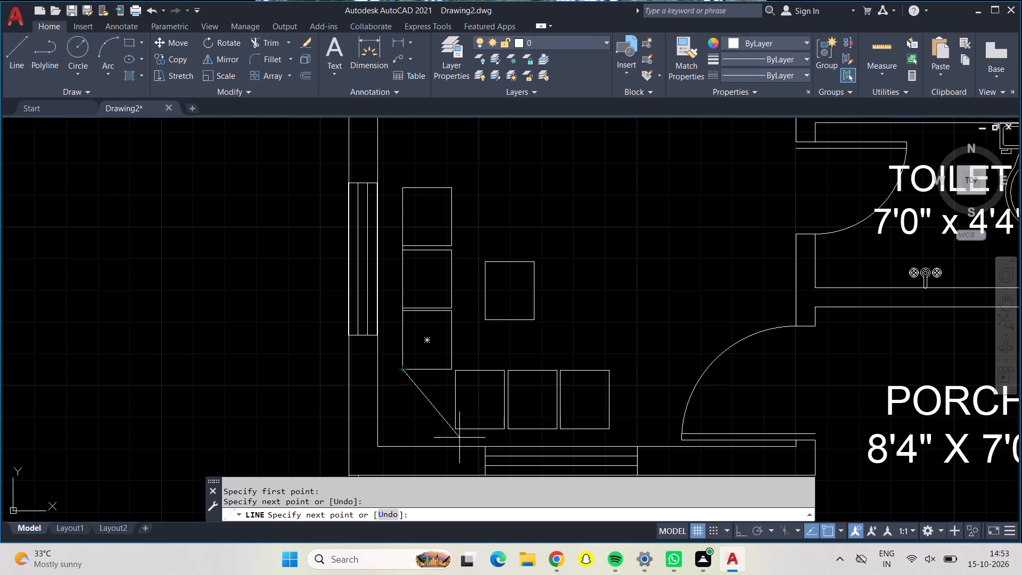
pyautogui.click(405, 430)
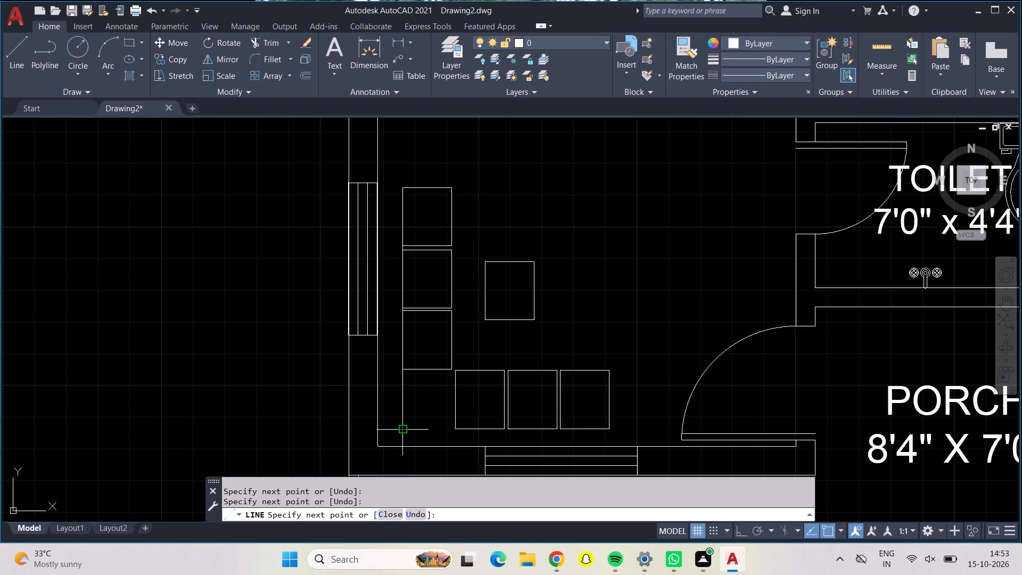
pyautogui.click(456, 430)
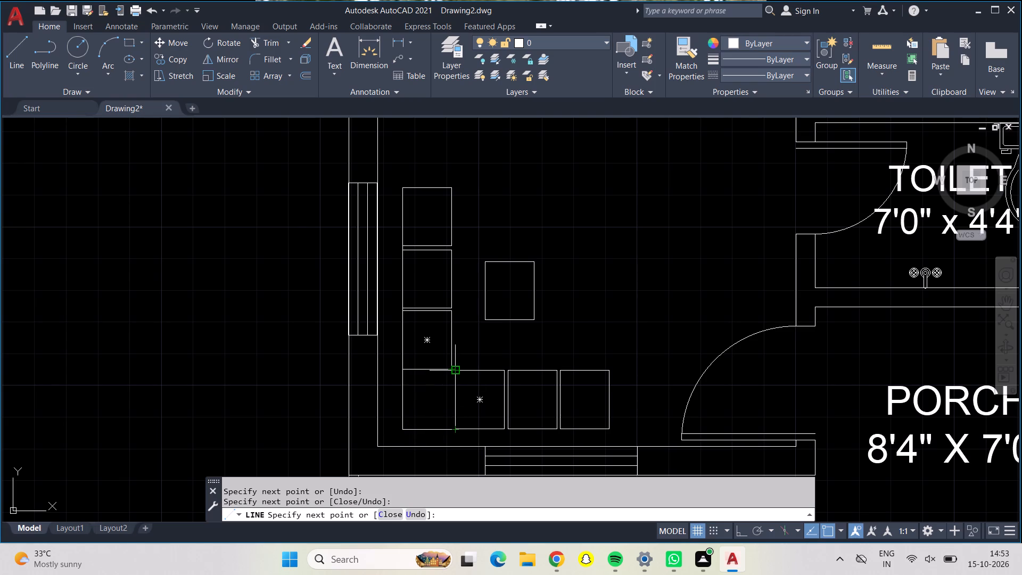
pyautogui.click(452, 374)
pyautogui.click(451, 374)
pyautogui.scroll(-1, 441, 373)
pyautogui.scroll(3, 441, 372)
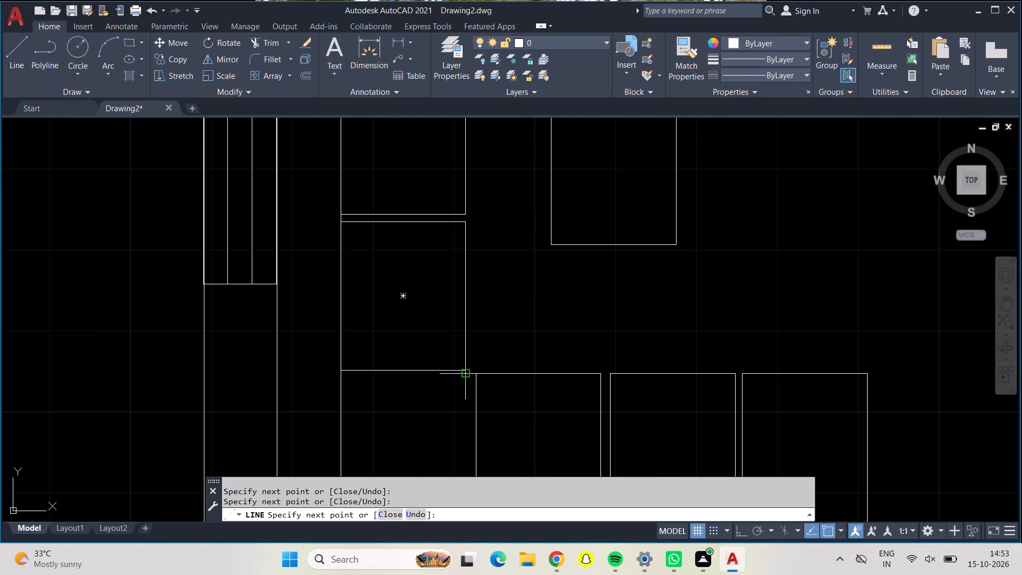
pyautogui.click(465, 369)
pyautogui.press('Return')
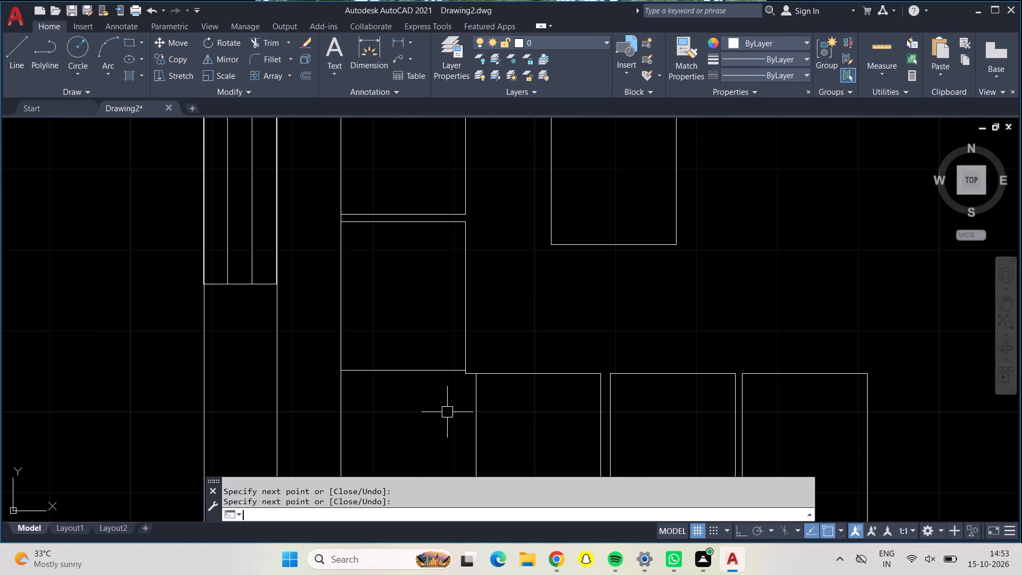
# Draw the sofa's inner edge line down the seat column's hall side and along the top of the three-seat row to its far end.
pyautogui.scroll(-2, 474, 400)
pyautogui.moveTo(503, 371); pyautogui.dragTo(466, 376, button='middle')
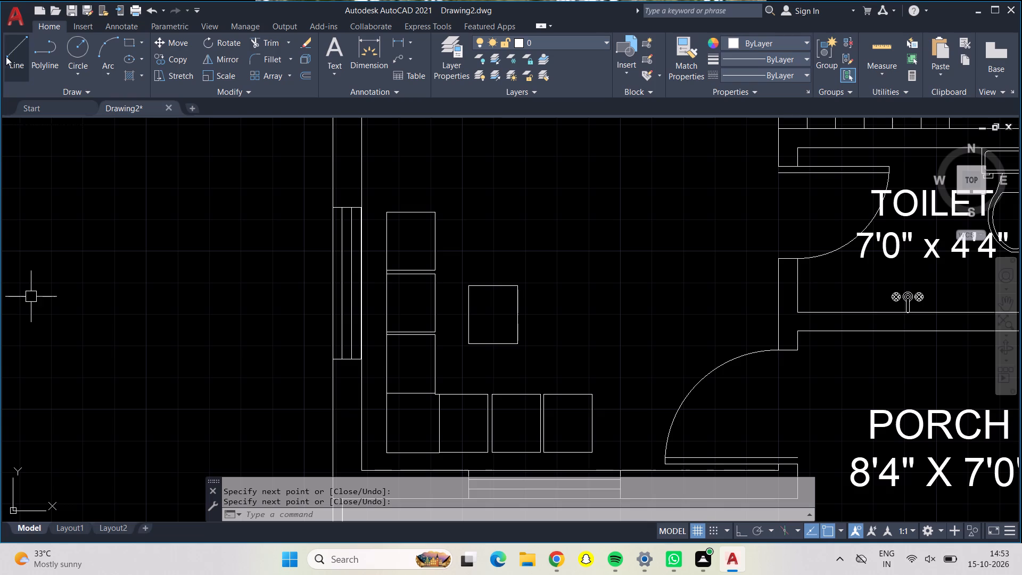
pyautogui.click(11, 54)
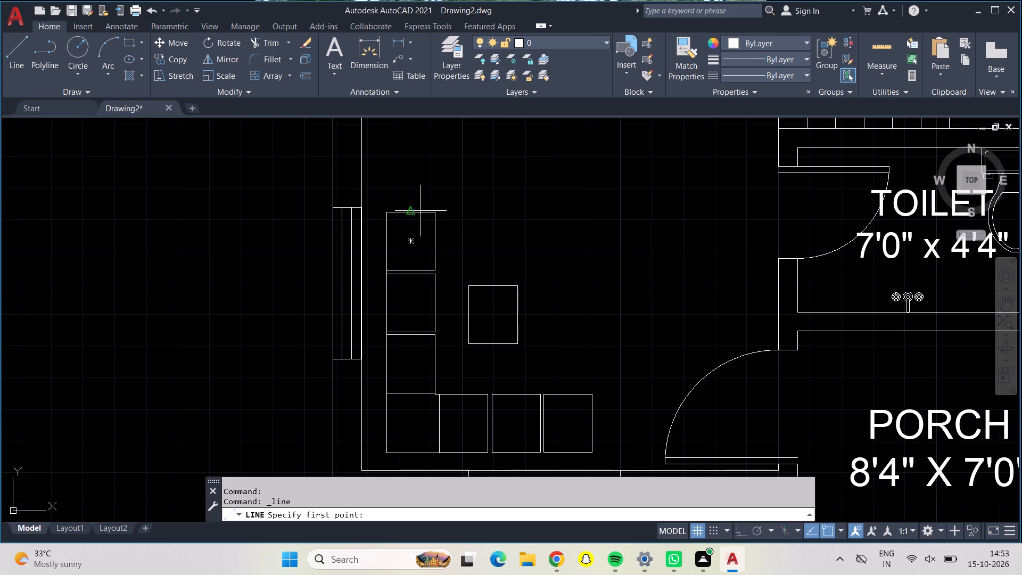
pyautogui.click(434, 214)
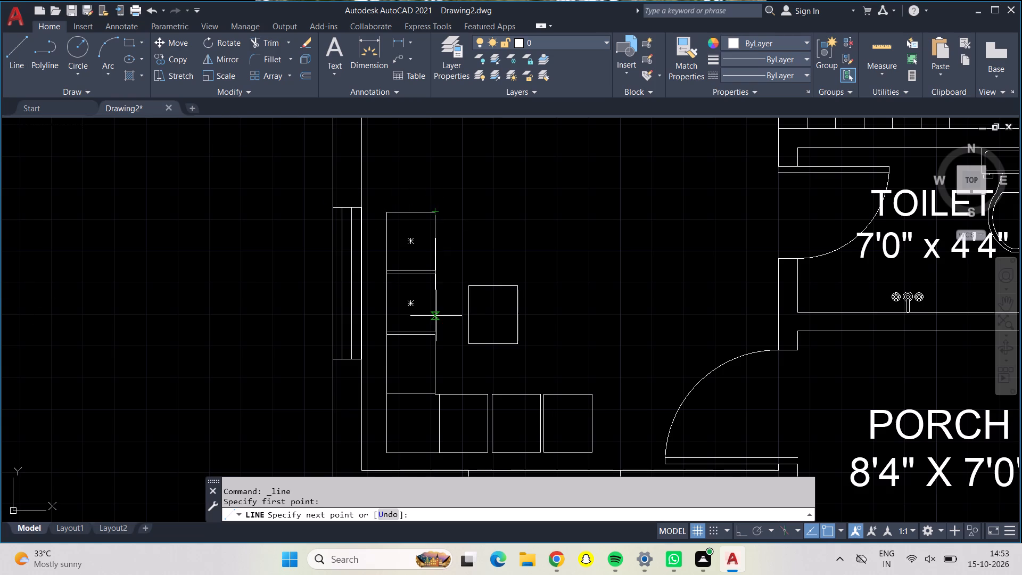
pyautogui.click(434, 393)
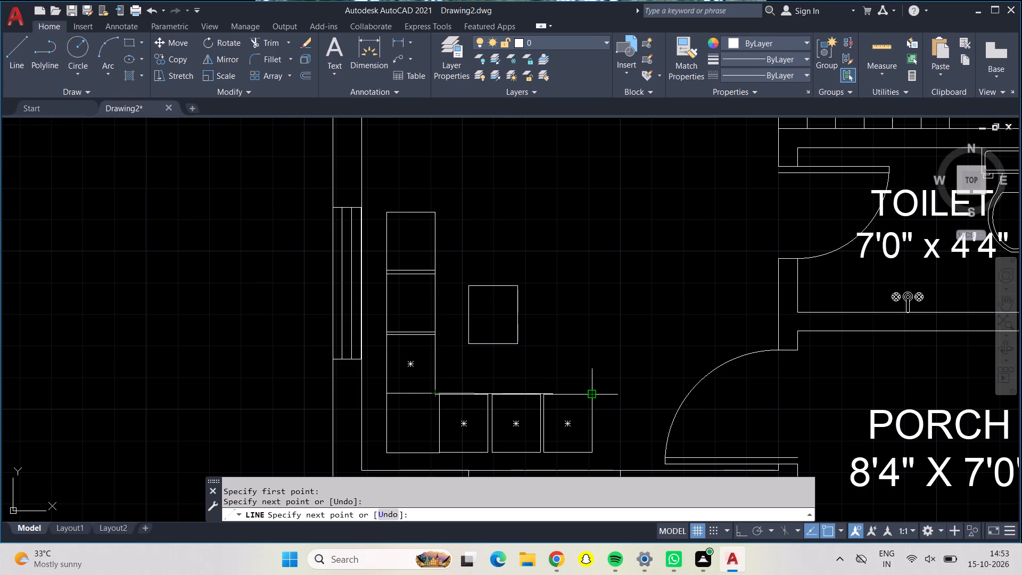
pyautogui.scroll(-1, 393, 398)
pyautogui.scroll(2, 393, 398)
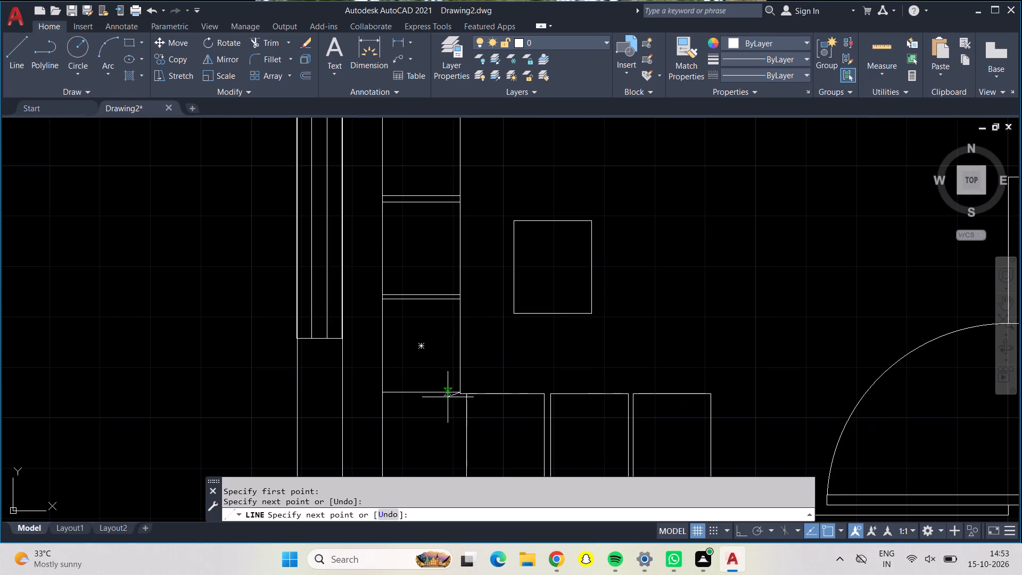
pyautogui.scroll(4, 467, 396)
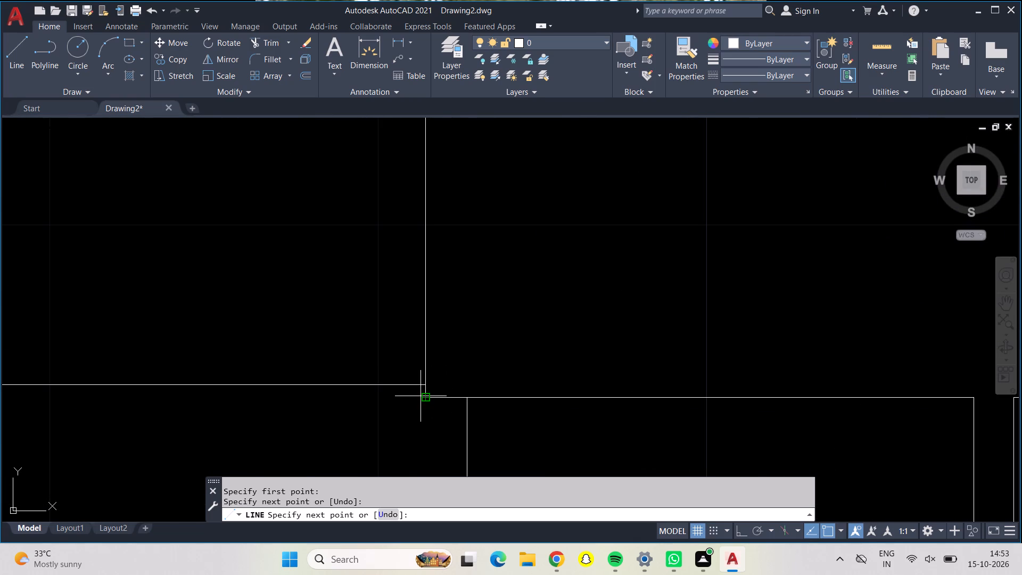
pyautogui.click(424, 399)
pyautogui.scroll(-2, 673, 408)
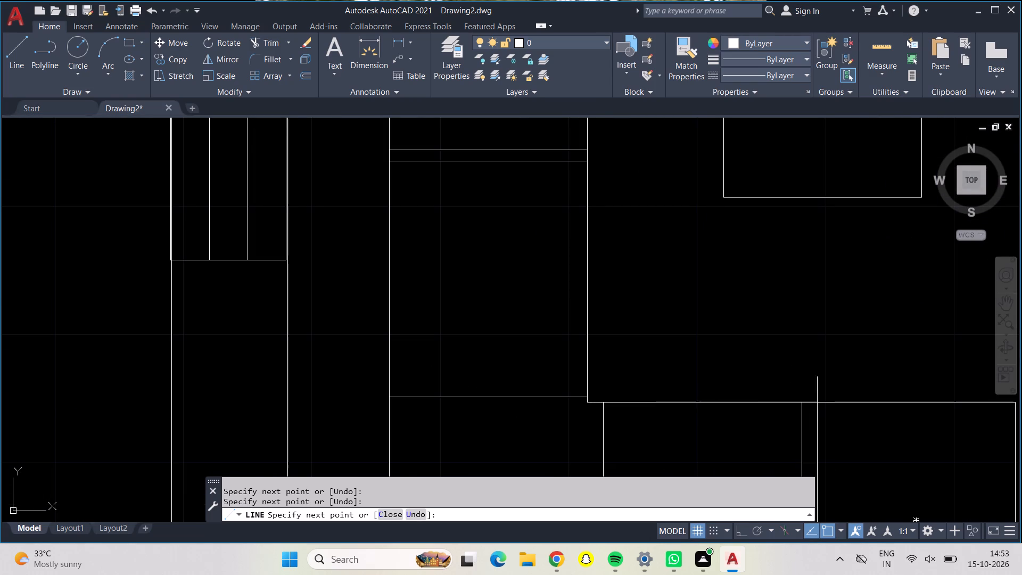
pyautogui.click(818, 402)
pyautogui.moveTo(812, 402); pyautogui.dragTo(349, 398, button='middle')
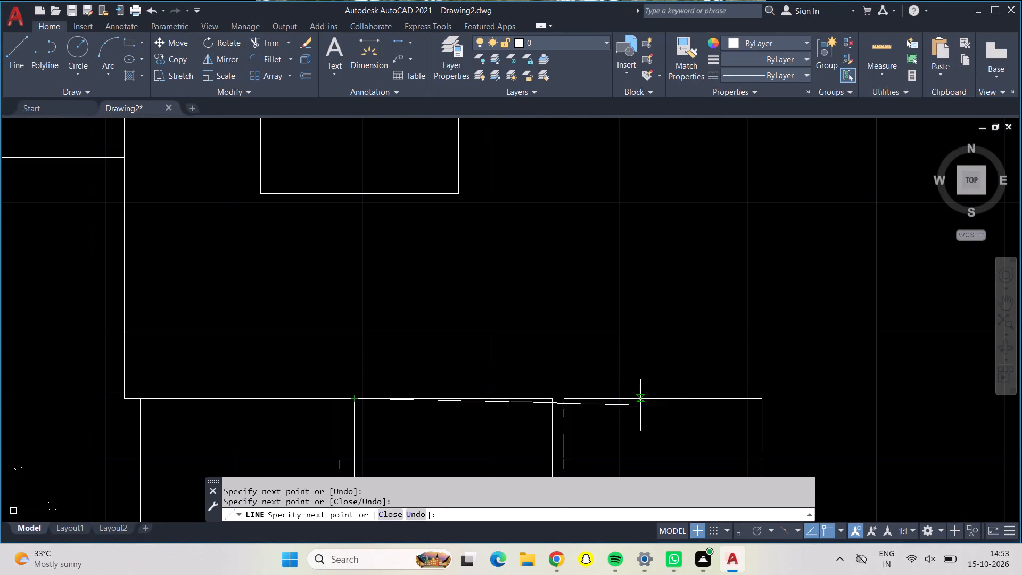
pyautogui.click(760, 400)
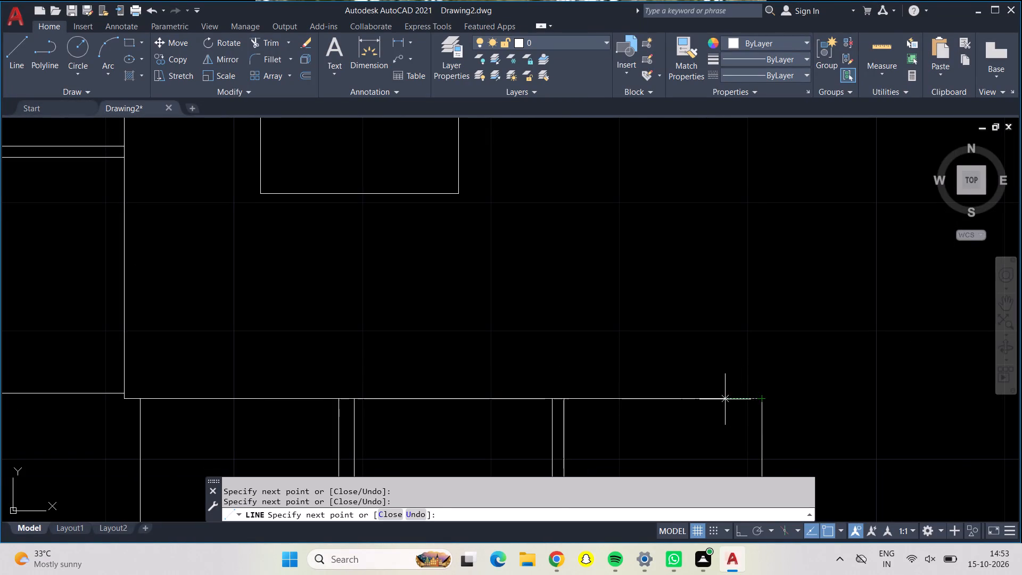
pyautogui.press('Return')
# Draw a line along the bottom of the seat row, from the sofa's outer corner to the last seat's far lower corner.
pyautogui.scroll(-2, 708, 389)
pyautogui.scroll(1, 706, 374)
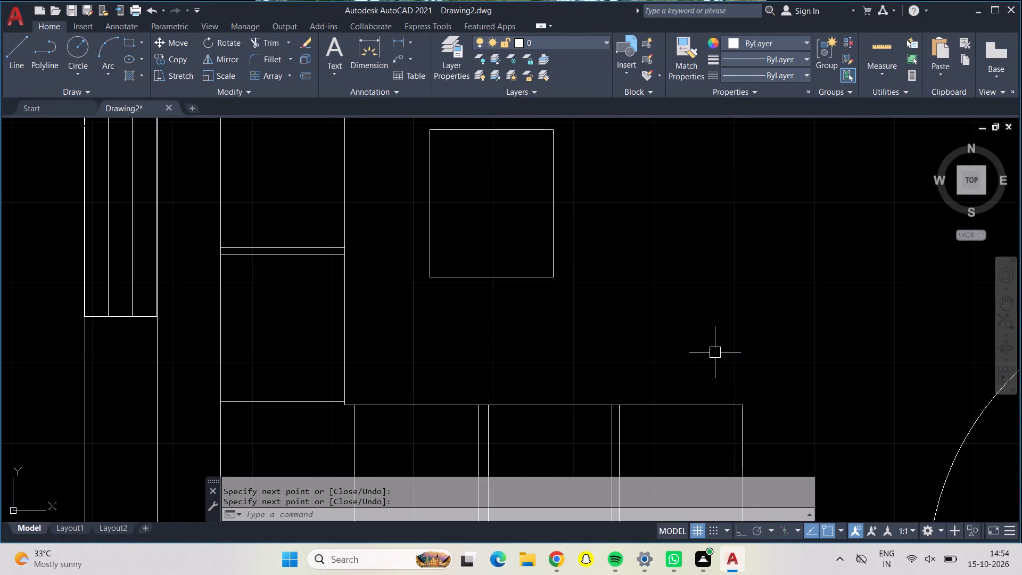
pyautogui.middleClick(715, 352)
pyautogui.scroll(-1, 715, 352)
pyautogui.scroll(1, 713, 325)
pyautogui.moveTo(713, 323); pyautogui.dragTo(657, 297, button='middle')
pyautogui.scroll(-1, 657, 297)
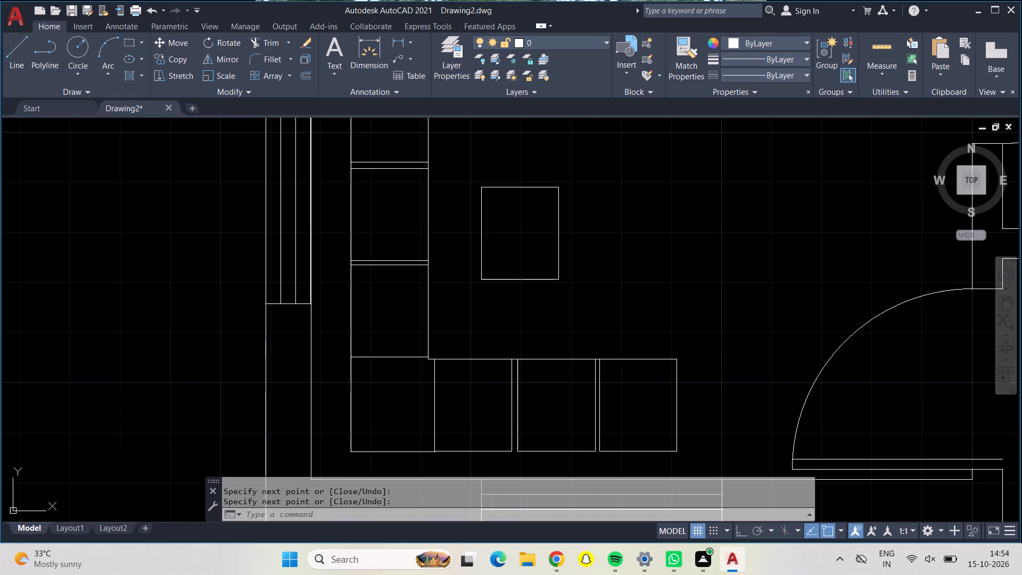
pyautogui.scroll(1, 657, 297)
pyautogui.scroll(-2, 645, 292)
pyautogui.moveTo(645, 292); pyautogui.dragTo(573, 270, button='middle')
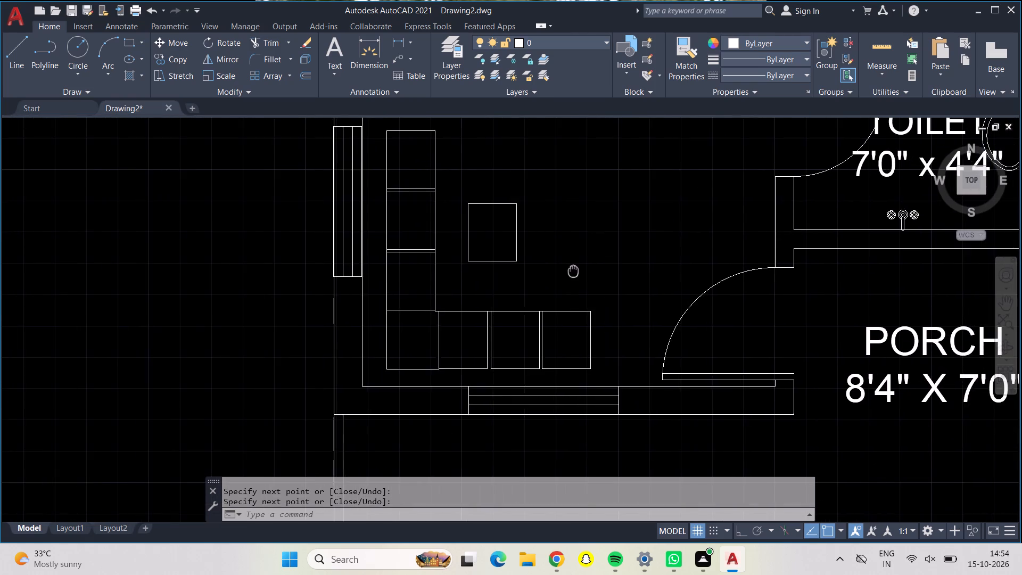
pyautogui.moveTo(573, 270); pyautogui.dragTo(537, 281, button='middle')
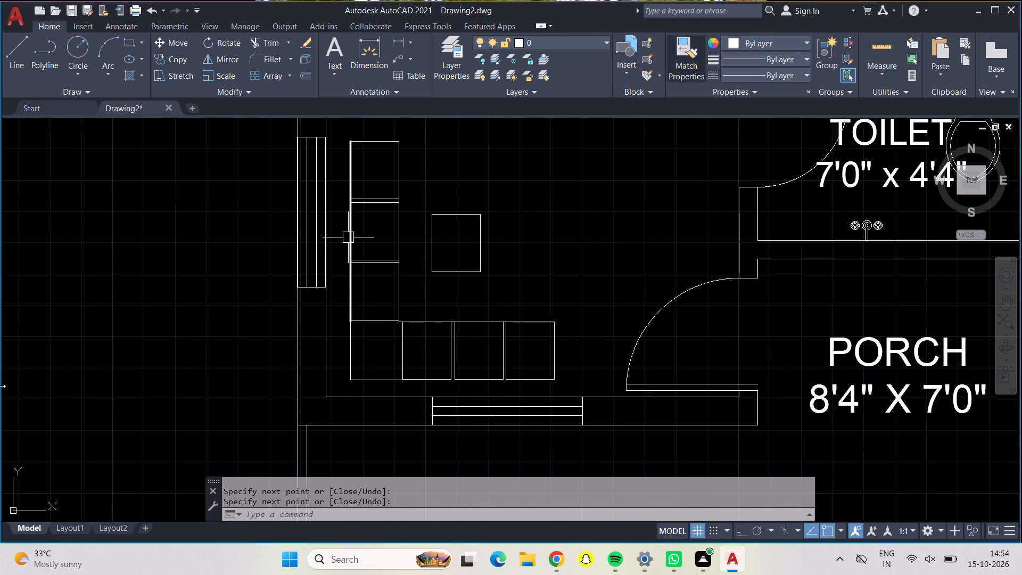
pyautogui.click(24, 63)
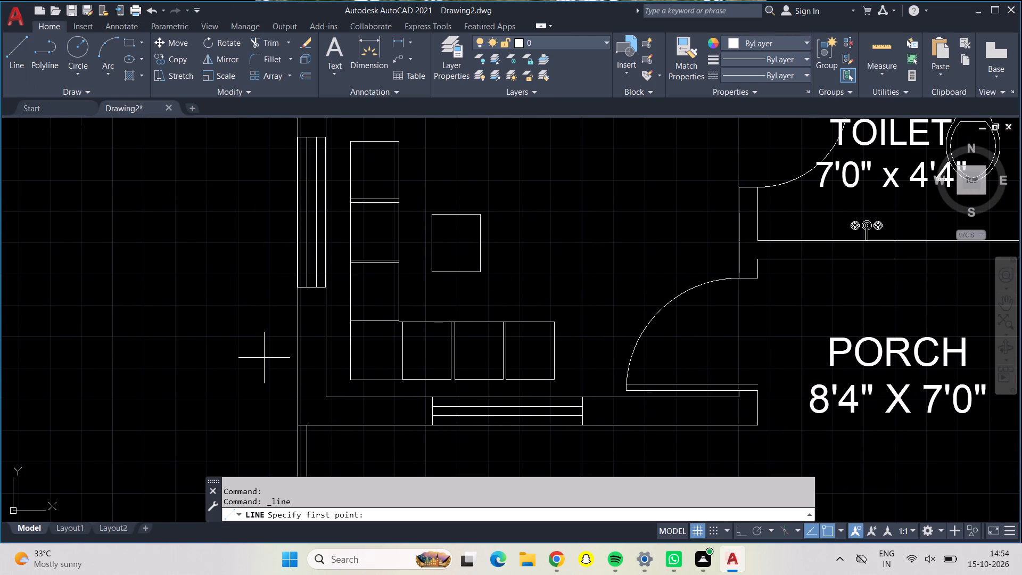
pyautogui.click(354, 377)
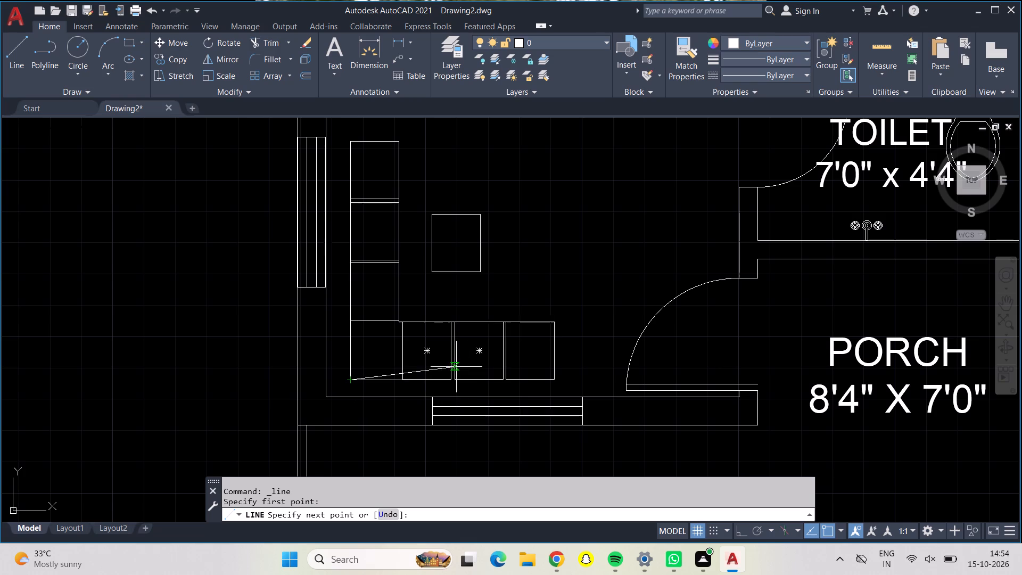
pyautogui.scroll(2, 522, 381)
pyautogui.scroll(-1, 522, 379)
pyautogui.scroll(2, 522, 376)
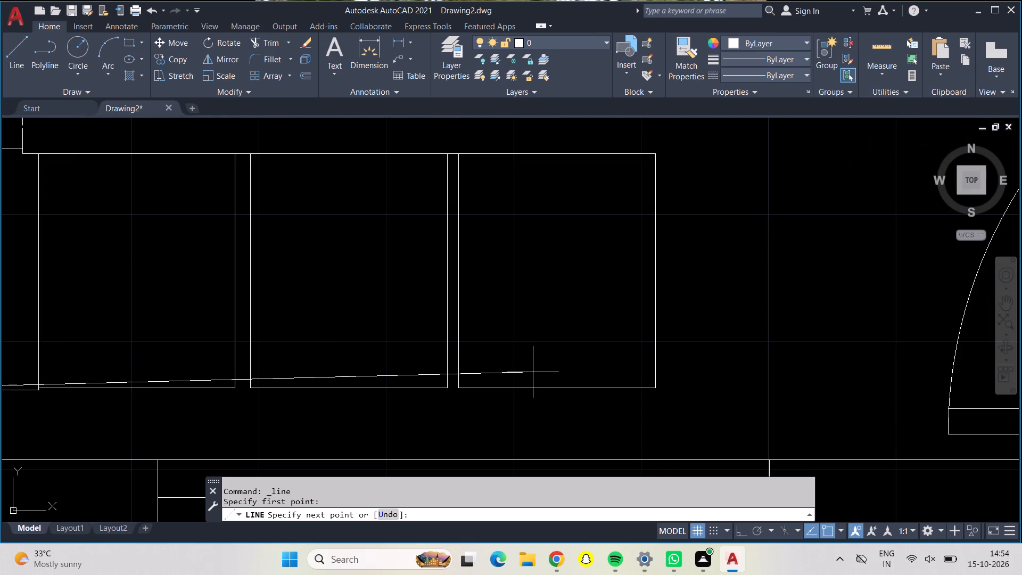
pyautogui.click(656, 388)
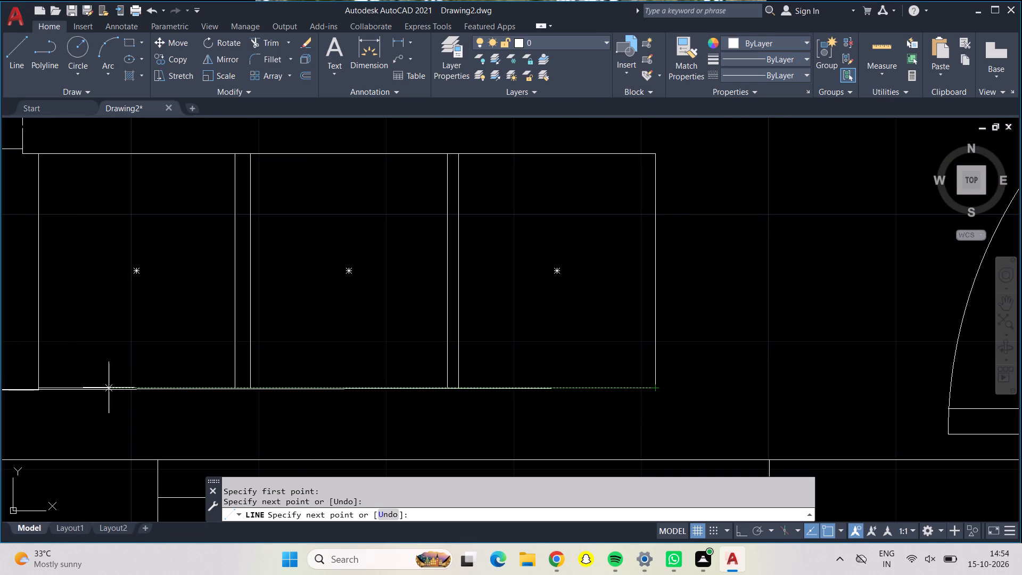
# Continue the line back level along the seats' bottom edges, past the first seat's corner, to the sofa's outer vertical line.
pyautogui.scroll(1, 50, 393)
pyautogui.scroll(-1, 50, 393)
pyautogui.scroll(1, 50, 392)
pyautogui.moveTo(48, 360); pyautogui.dragTo(241, 363, button='middle')
pyautogui.scroll(1, 241, 363)
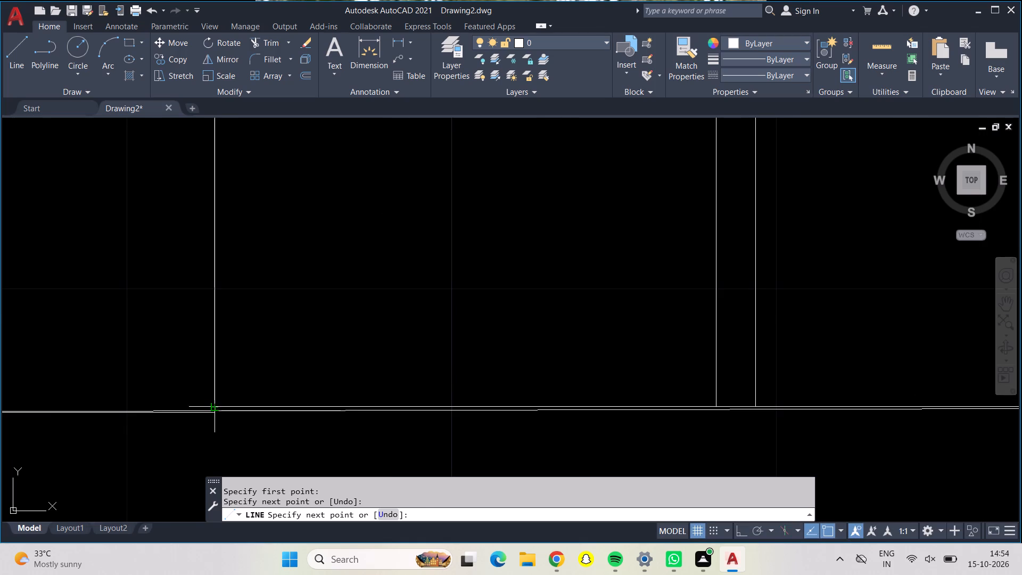
pyautogui.click(217, 407)
pyautogui.moveTo(82, 397); pyautogui.dragTo(525, 349, button='middle')
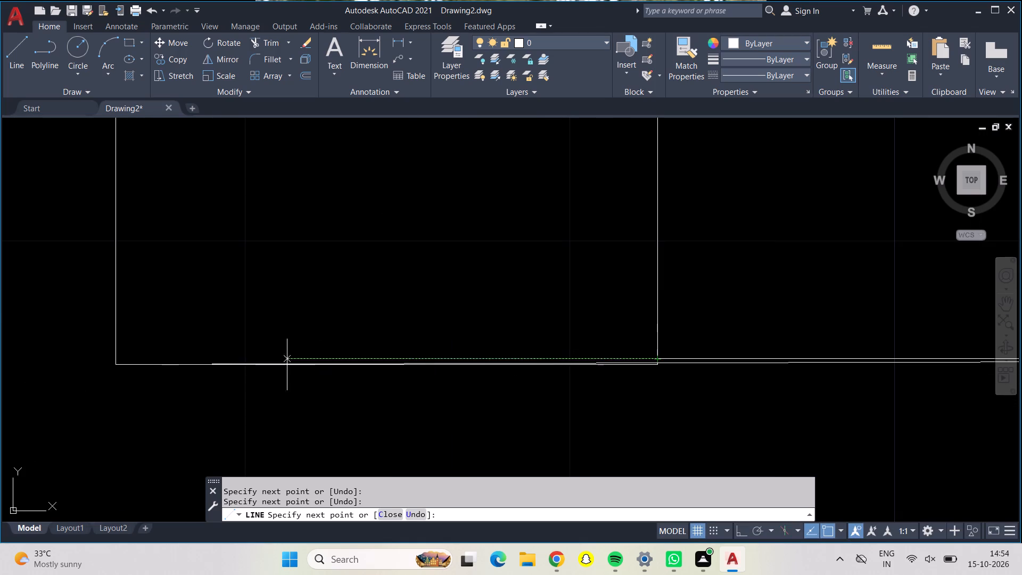
pyautogui.click(116, 357)
pyautogui.press('Escape')
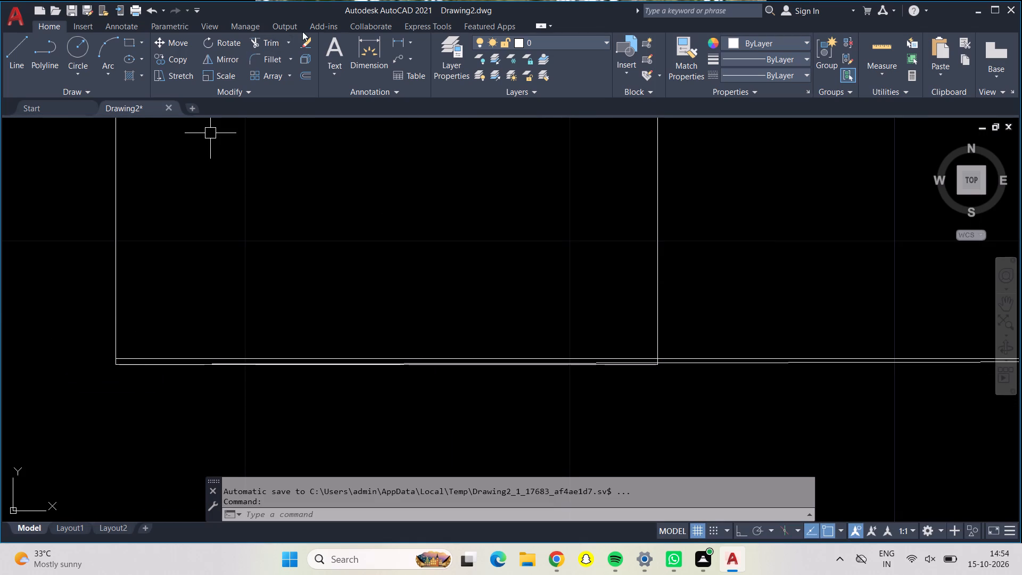
# Trim the surplus lines below the sofa's bottom edge and the vertical line ends overhanging at its outer corner and first seat.
pyautogui.click(277, 42)
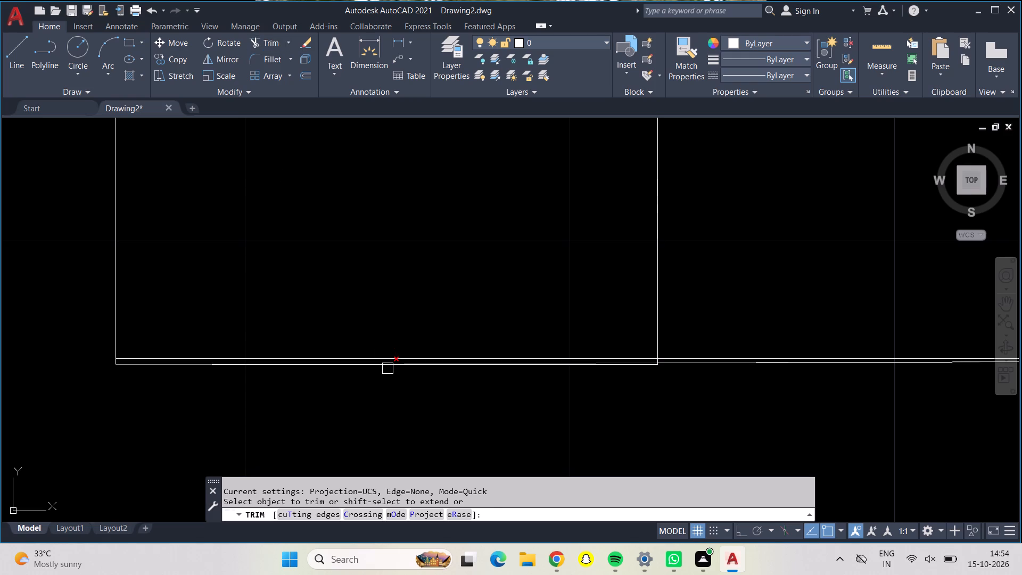
pyautogui.tripleClick(388, 368)
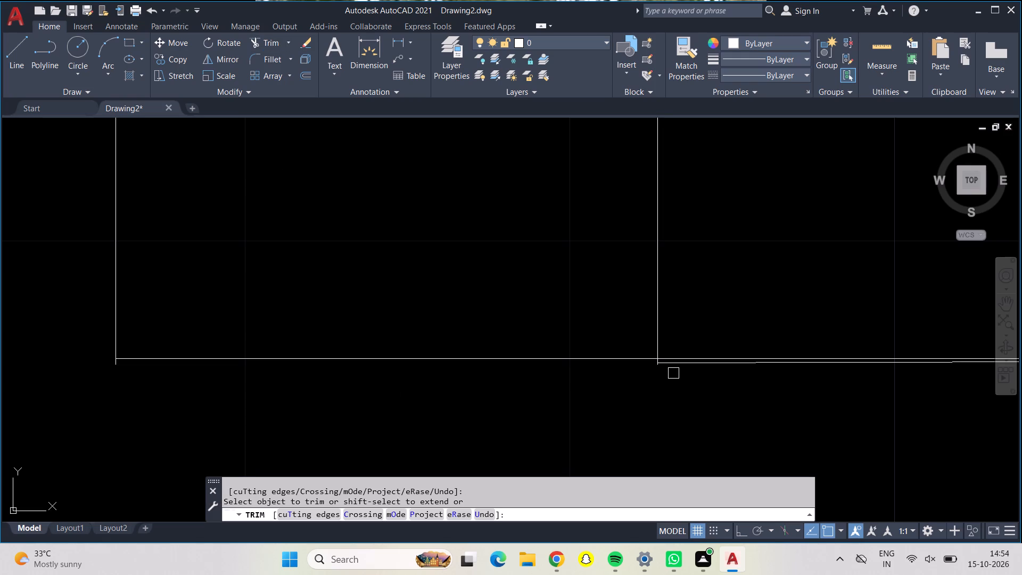
pyautogui.tripleClick(657, 366)
pyautogui.scroll(-1, 718, 374)
pyautogui.moveTo(724, 389); pyautogui.dragTo(209, 440, button='middle')
pyautogui.scroll(-1, 209, 440)
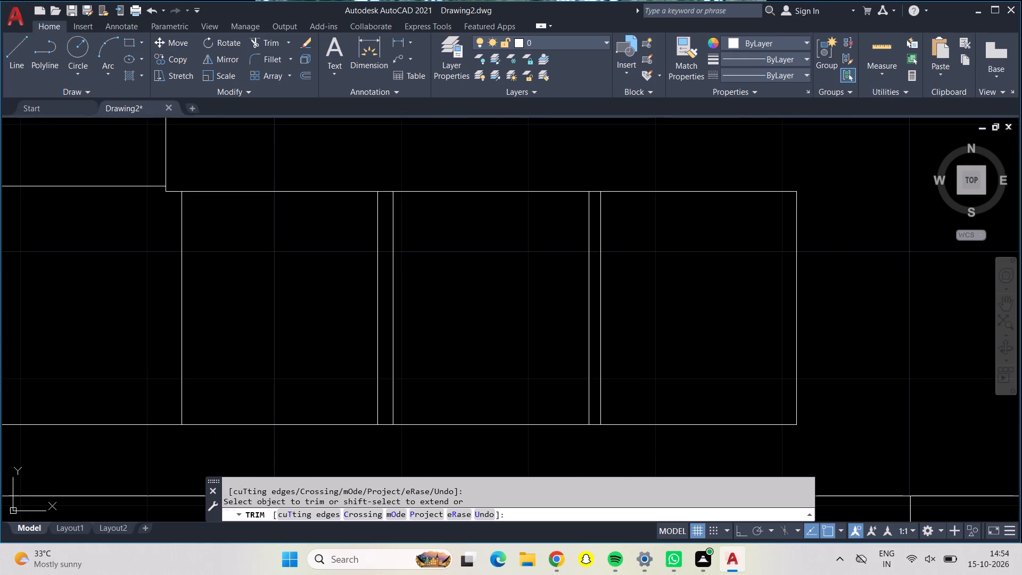
pyautogui.moveTo(244, 313); pyautogui.dragTo(670, 275, button='middle')
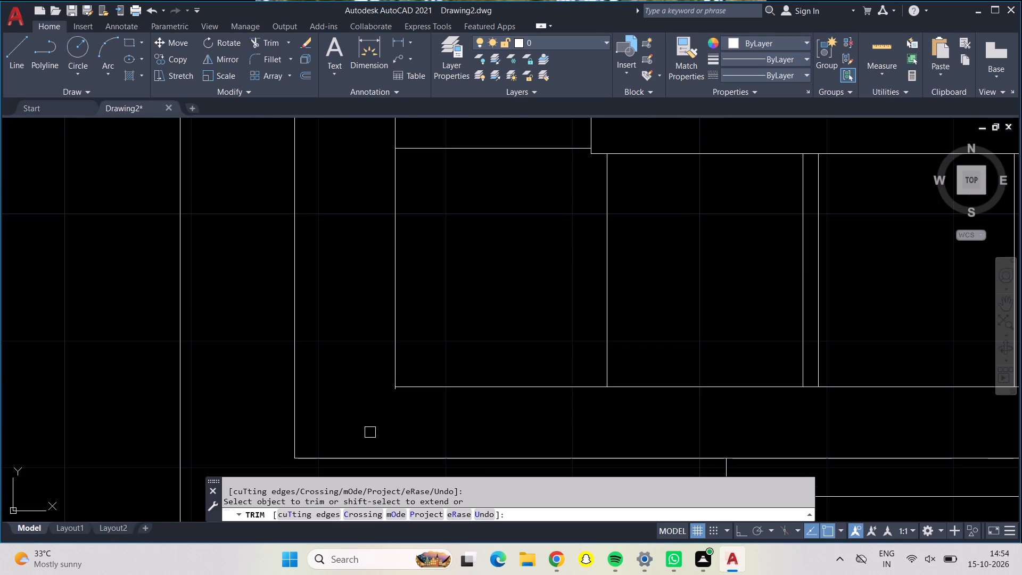
pyautogui.scroll(3, 390, 395)
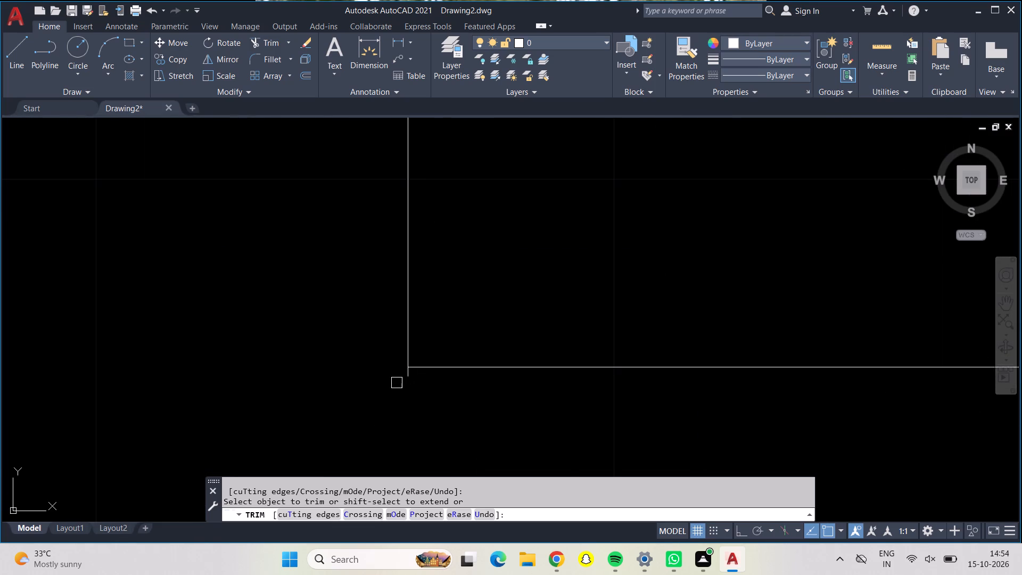
pyautogui.click(407, 378)
pyautogui.scroll(-4, 408, 379)
pyautogui.moveTo(515, 307); pyautogui.dragTo(466, 382, button='middle')
pyautogui.scroll(-1, 515, 307)
pyautogui.press('Escape')
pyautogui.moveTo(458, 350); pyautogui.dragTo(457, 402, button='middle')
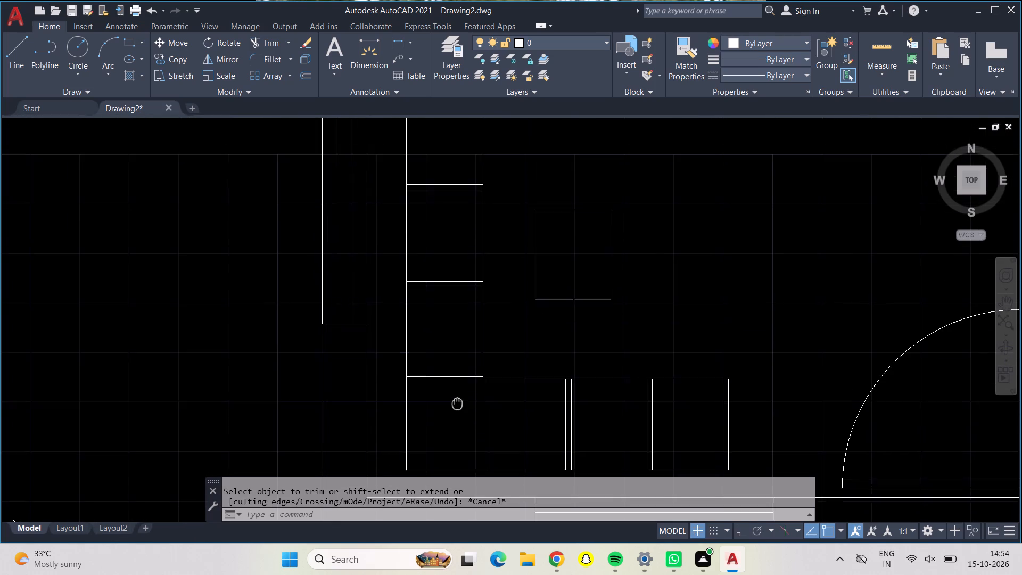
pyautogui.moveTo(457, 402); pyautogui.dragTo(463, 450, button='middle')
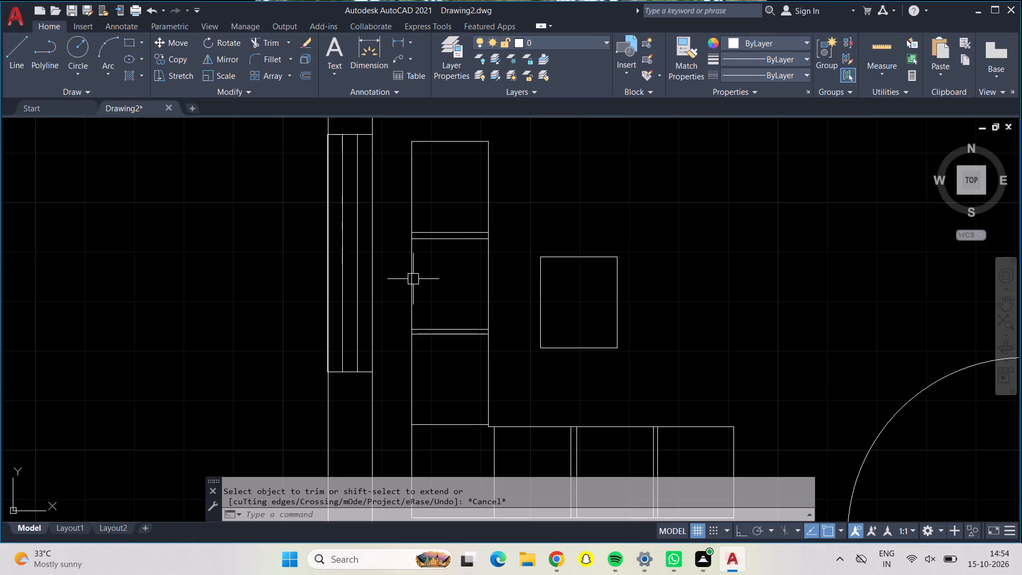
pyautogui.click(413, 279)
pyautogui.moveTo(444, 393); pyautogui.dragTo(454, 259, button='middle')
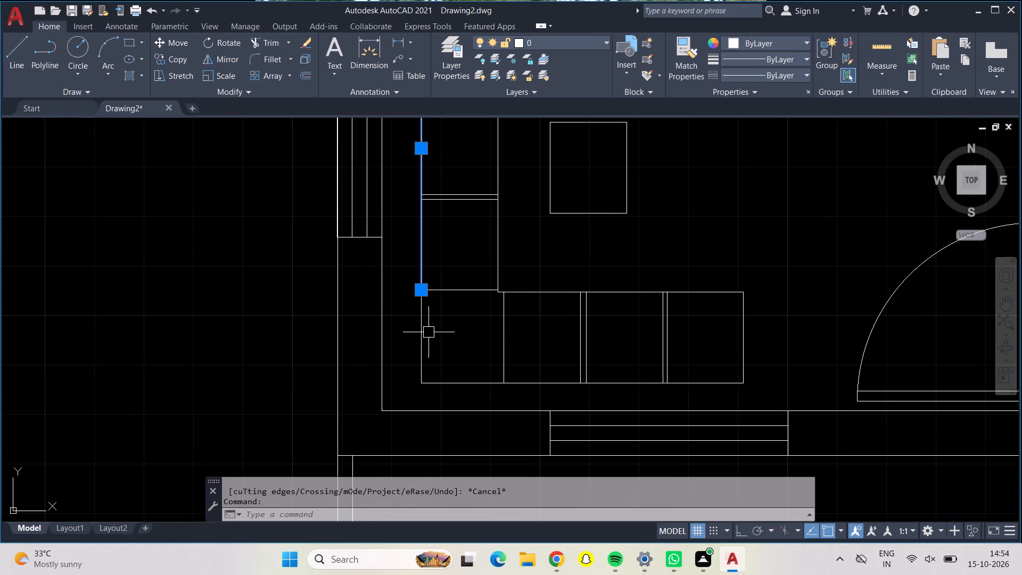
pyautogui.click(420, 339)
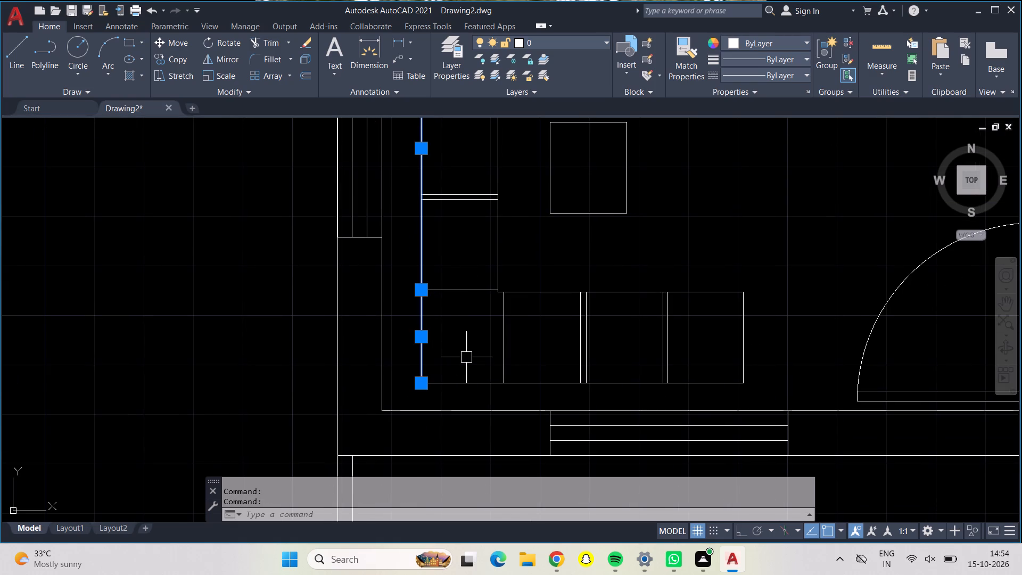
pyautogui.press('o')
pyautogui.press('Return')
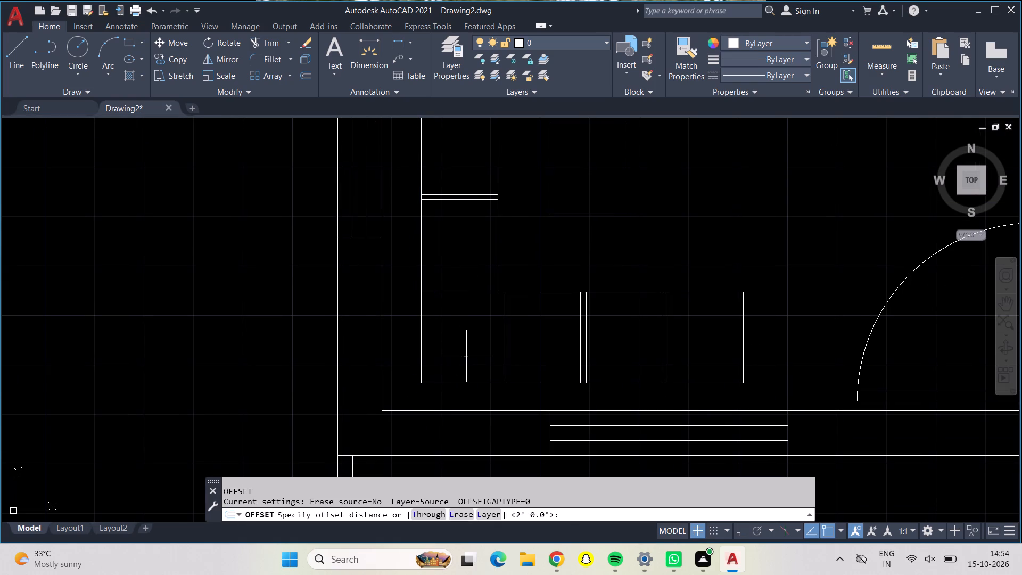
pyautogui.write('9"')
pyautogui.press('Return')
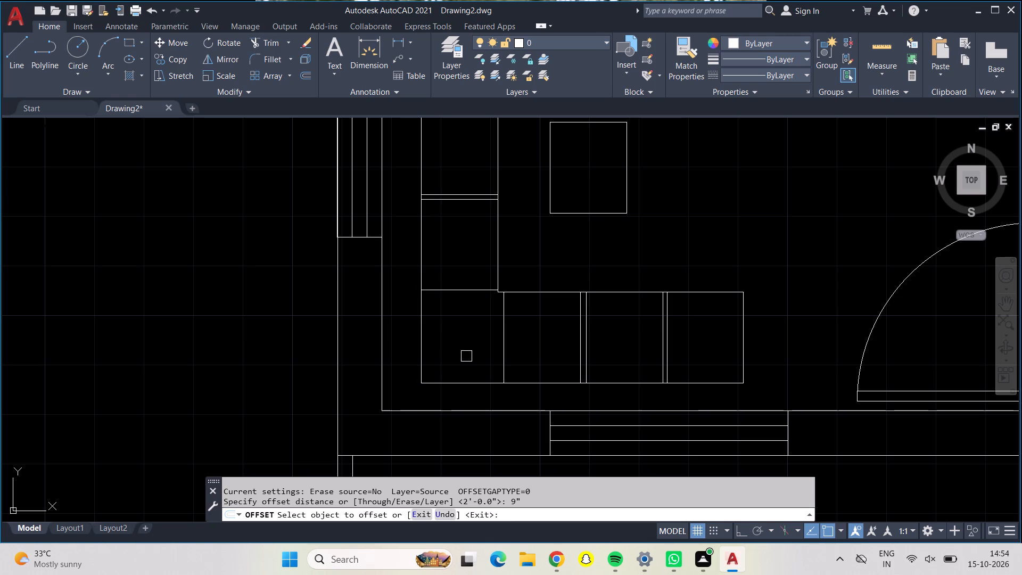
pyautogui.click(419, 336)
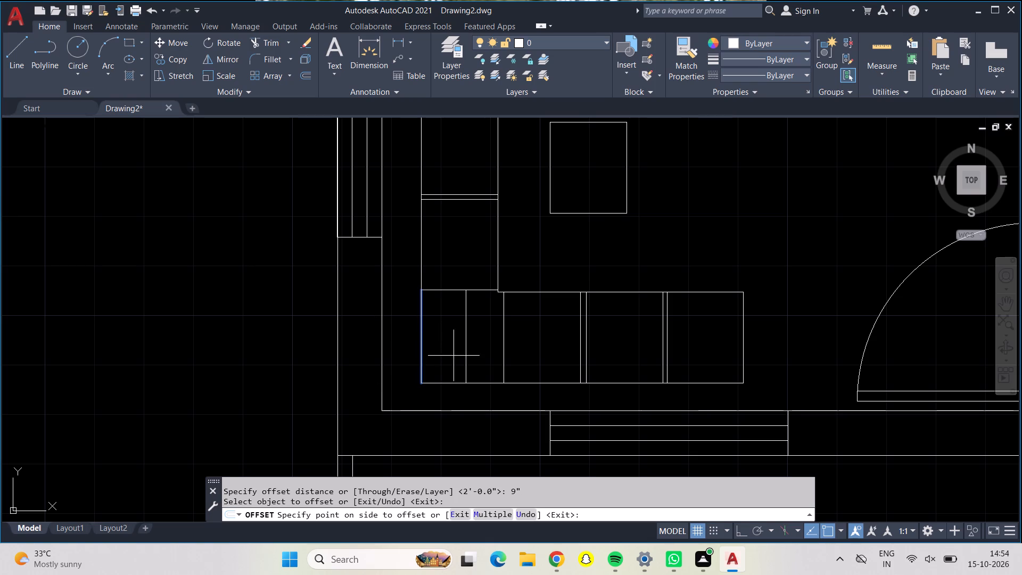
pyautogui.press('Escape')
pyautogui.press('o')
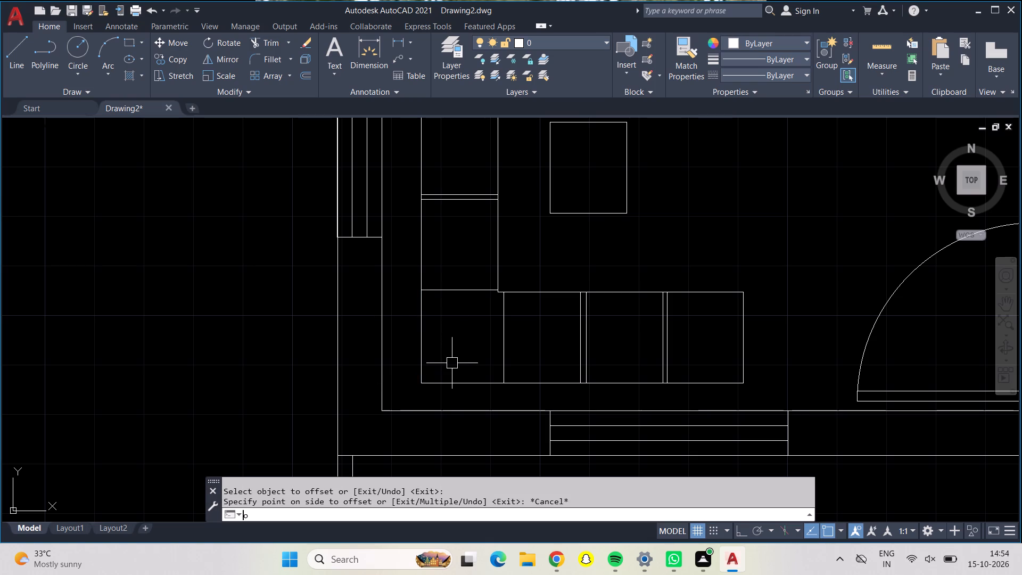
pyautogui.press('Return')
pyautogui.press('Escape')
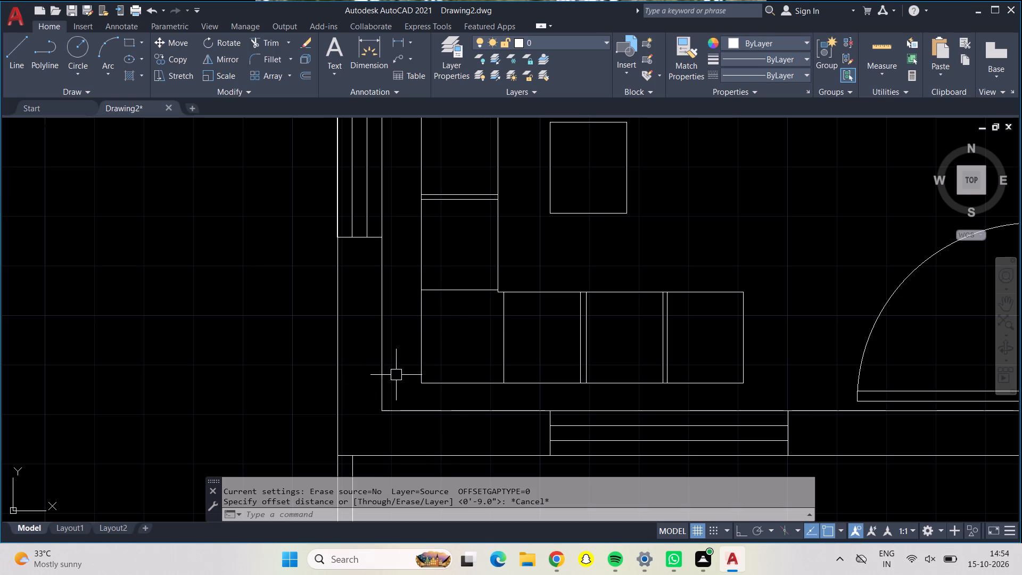
# Offset the two outer side lines of the sofa's corner and seat column 6" outward, towards the wall.
pyautogui.click(425, 357)
pyautogui.click(419, 254)
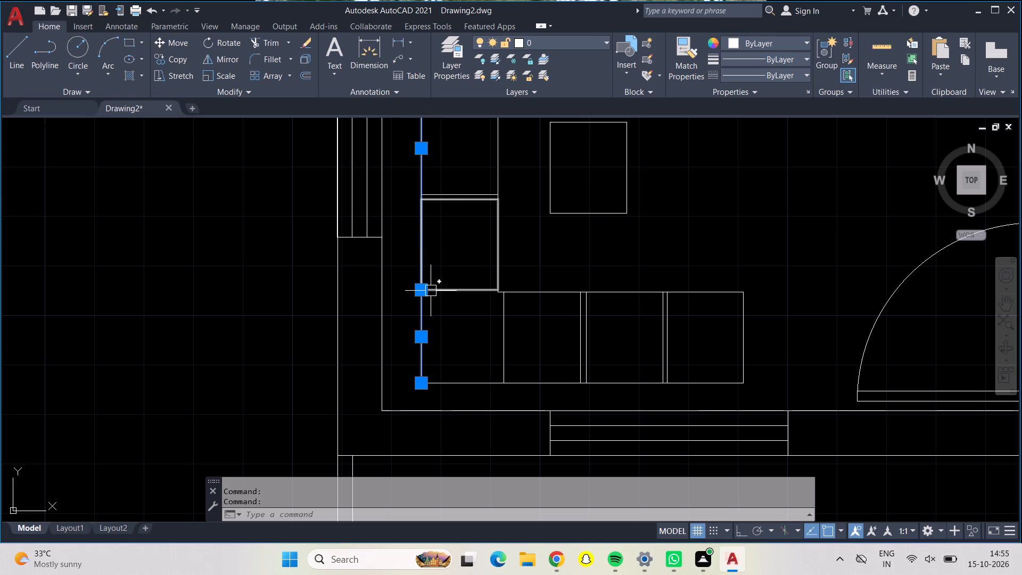
pyautogui.press('o')
pyautogui.press('Return')
pyautogui.write('6"')
pyautogui.press('Return')
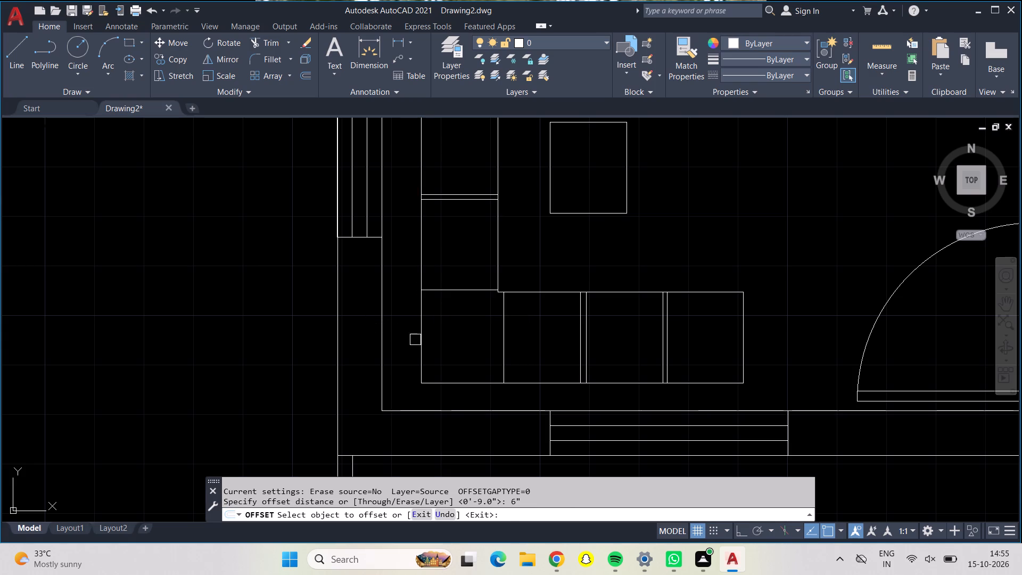
pyautogui.moveTo(422, 341); pyautogui.dragTo(410, 341)
pyautogui.click(392, 335)
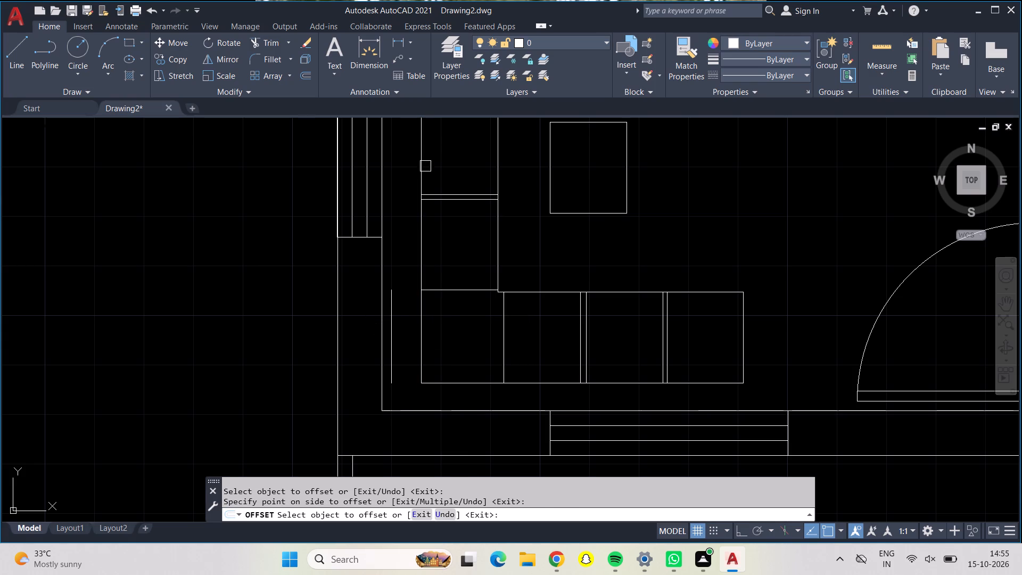
pyautogui.click(419, 166)
pyautogui.click(399, 169)
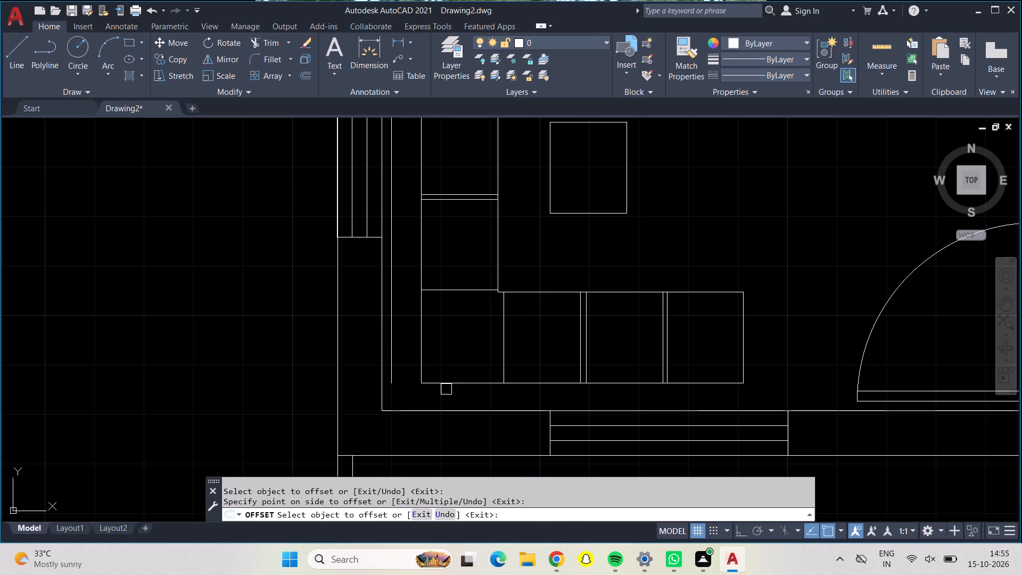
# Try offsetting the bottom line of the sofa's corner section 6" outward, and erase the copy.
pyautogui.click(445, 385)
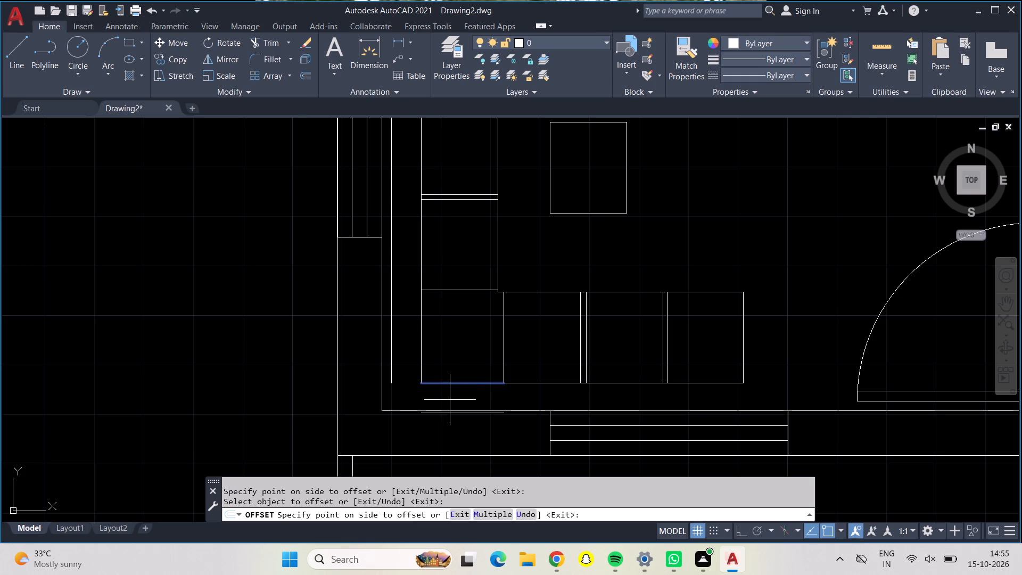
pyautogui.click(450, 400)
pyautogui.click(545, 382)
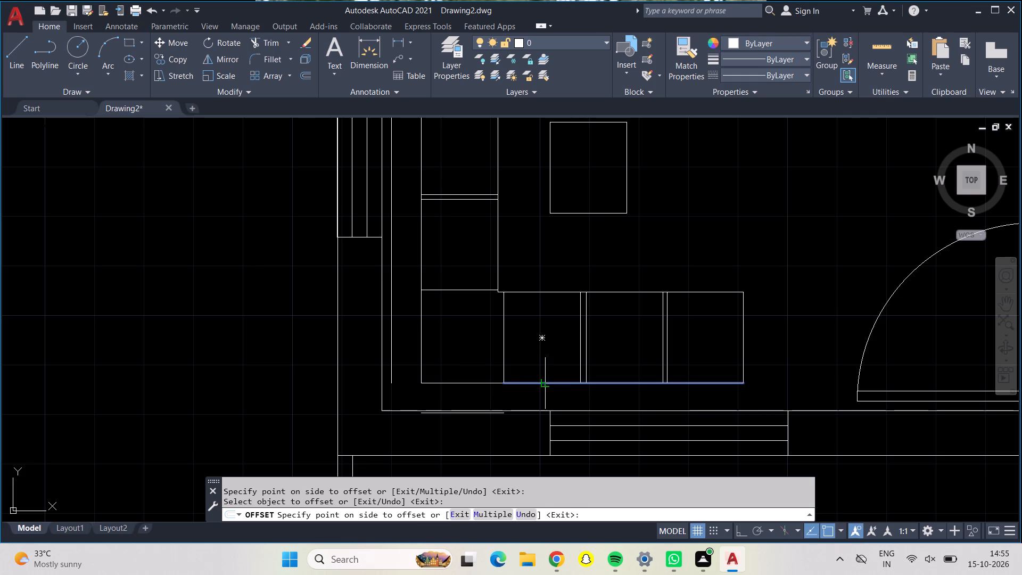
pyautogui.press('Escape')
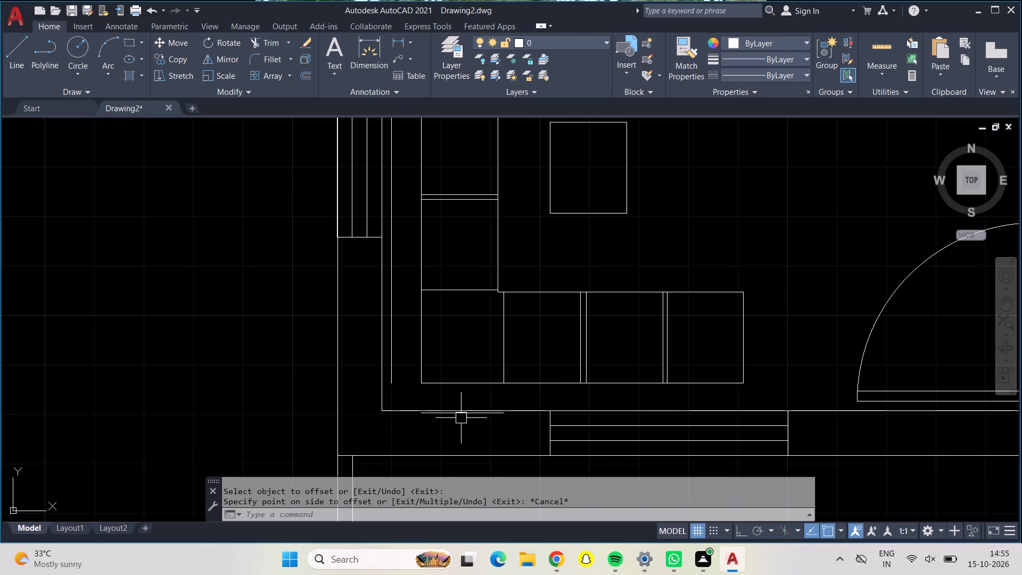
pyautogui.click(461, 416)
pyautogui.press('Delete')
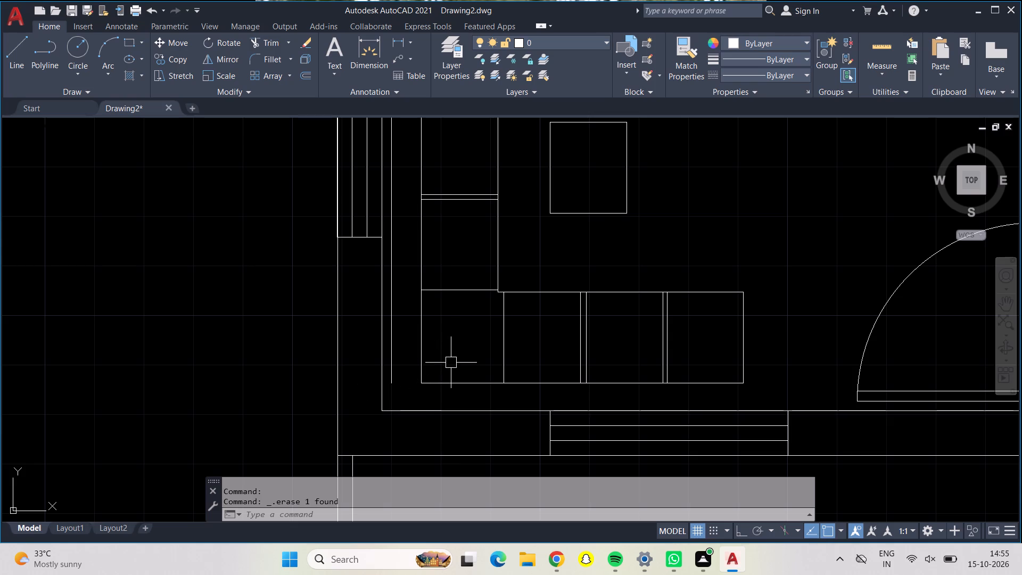
# Offset the bottom lines of the sofa's corner section and three-seat row 3" outward.
pyautogui.press('o')
pyautogui.press('Return')
pyautogui.press('3')
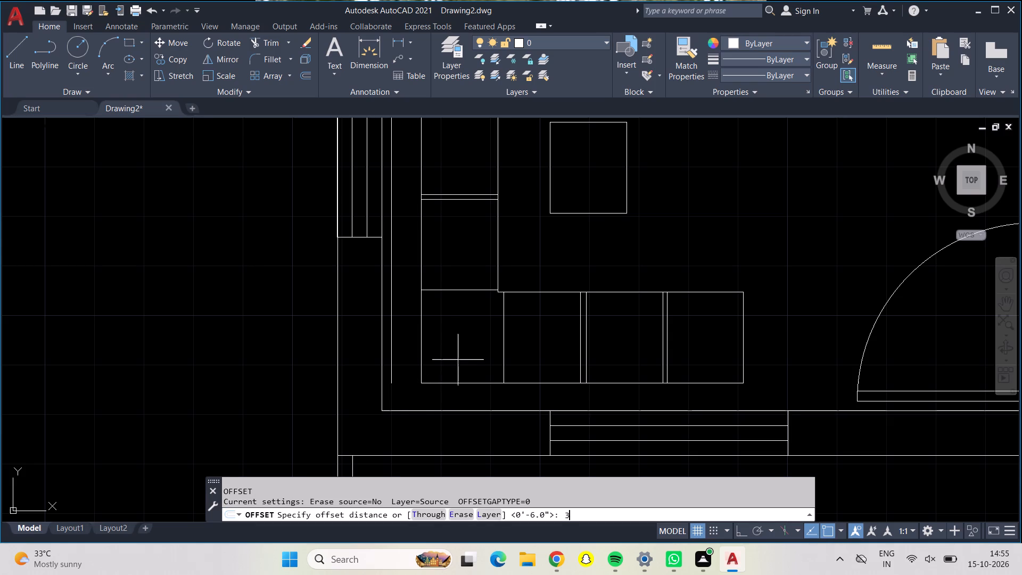
pyautogui.hotkey('shift', '"')
pyautogui.press('Return')
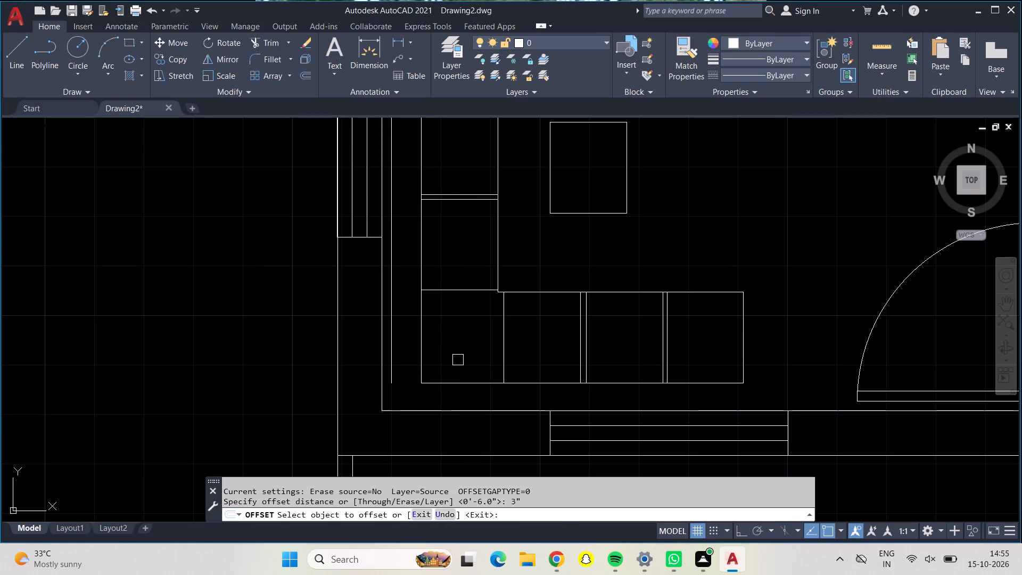
pyautogui.click(473, 387)
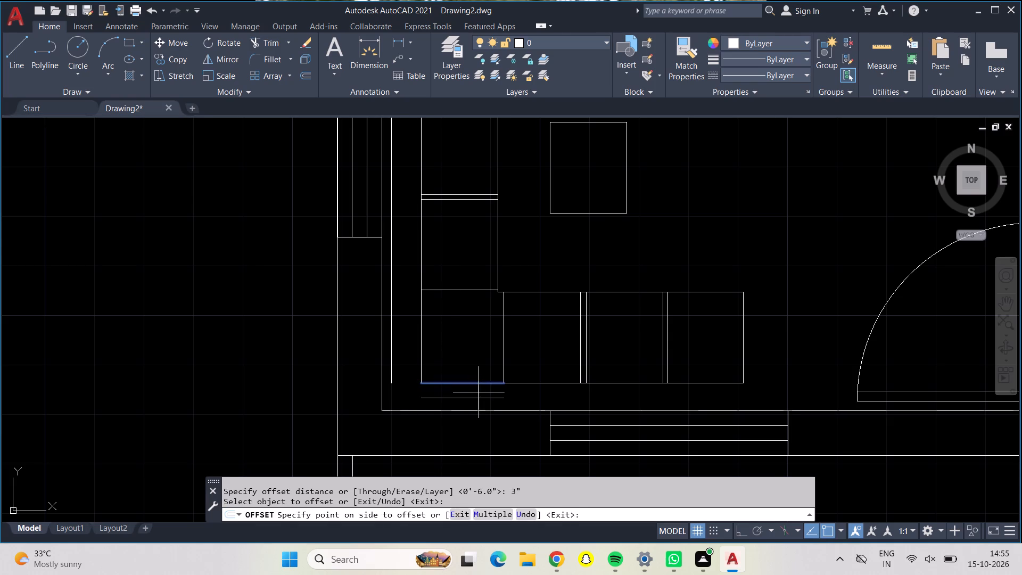
pyautogui.click(479, 392)
pyautogui.click(531, 385)
pyautogui.click(534, 397)
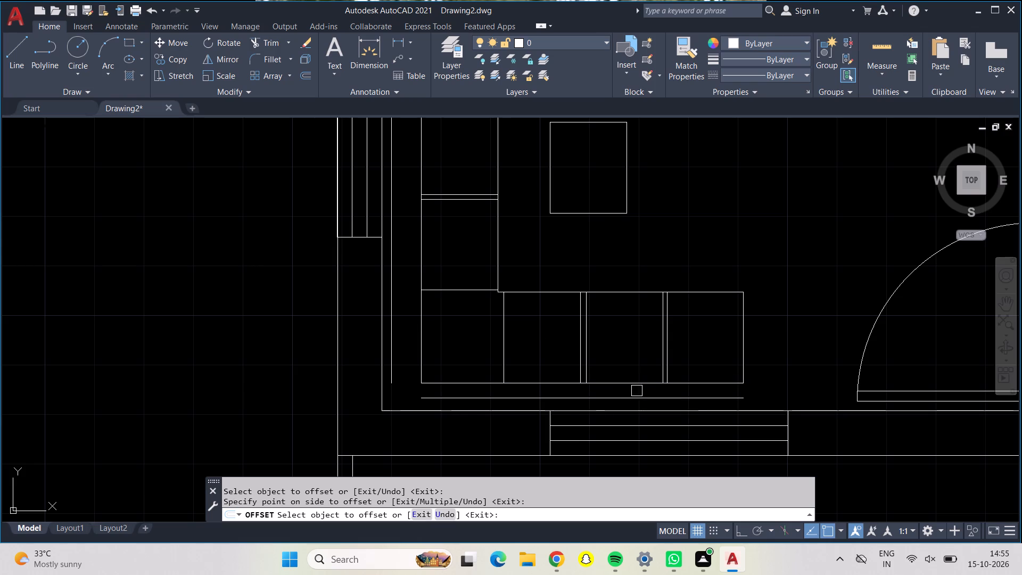
# Offset the outer side lines of the sofa's corner section and seat column 3" outward, towards the wall.
pyautogui.click(421, 367)
pyautogui.click(408, 362)
pyautogui.click(420, 260)
pyautogui.click(410, 258)
pyautogui.moveTo(450, 243); pyautogui.dragTo(450, 390, button='middle')
pyautogui.scroll(-1, 450, 390)
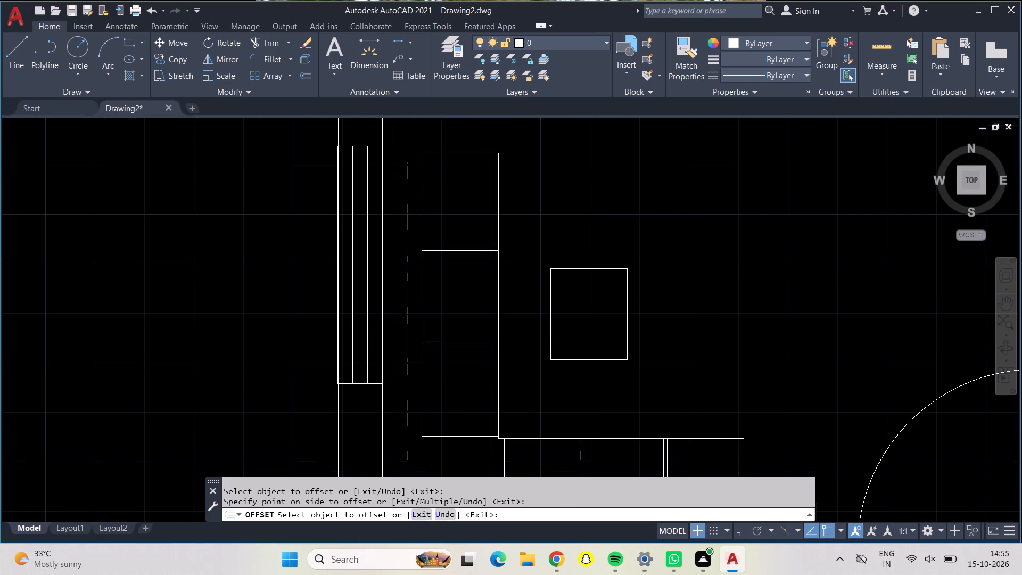
pyautogui.moveTo(451, 390); pyautogui.dragTo(457, 264, button='middle')
pyautogui.scroll(3, 427, 358)
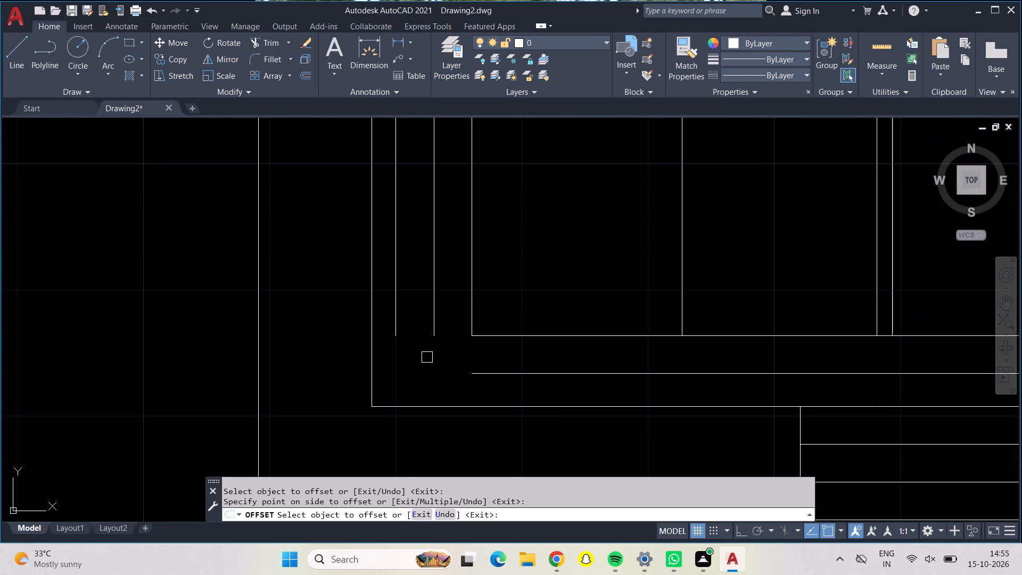
pyautogui.click(527, 334)
pyautogui.press('Escape')
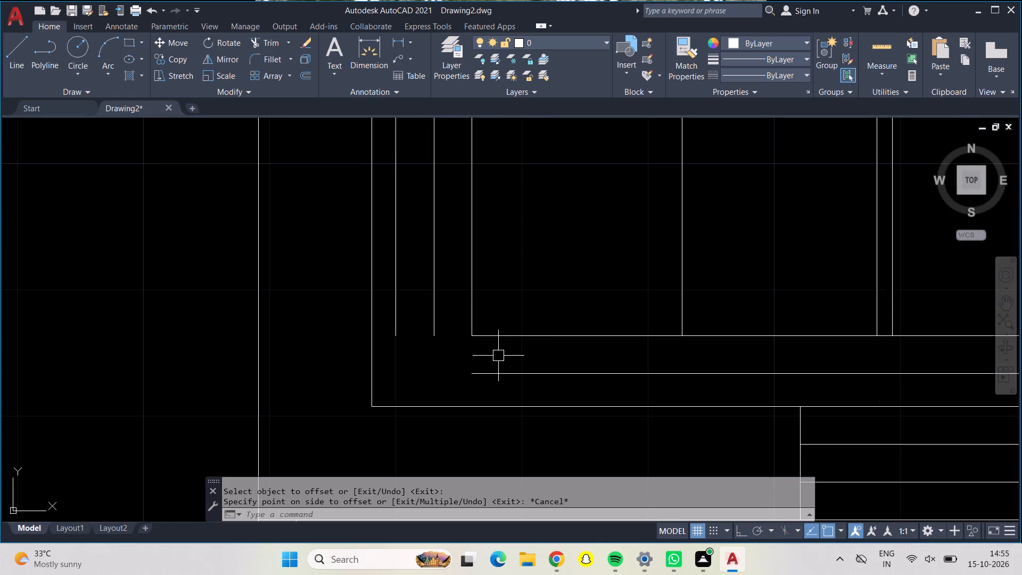
# Offset the two backrest lines below the corner section and three-seat row another 2" outward, towards the wall.
pyautogui.press('o')
pyautogui.press('Return')
pyautogui.write('2"')
pyautogui.press('Return')
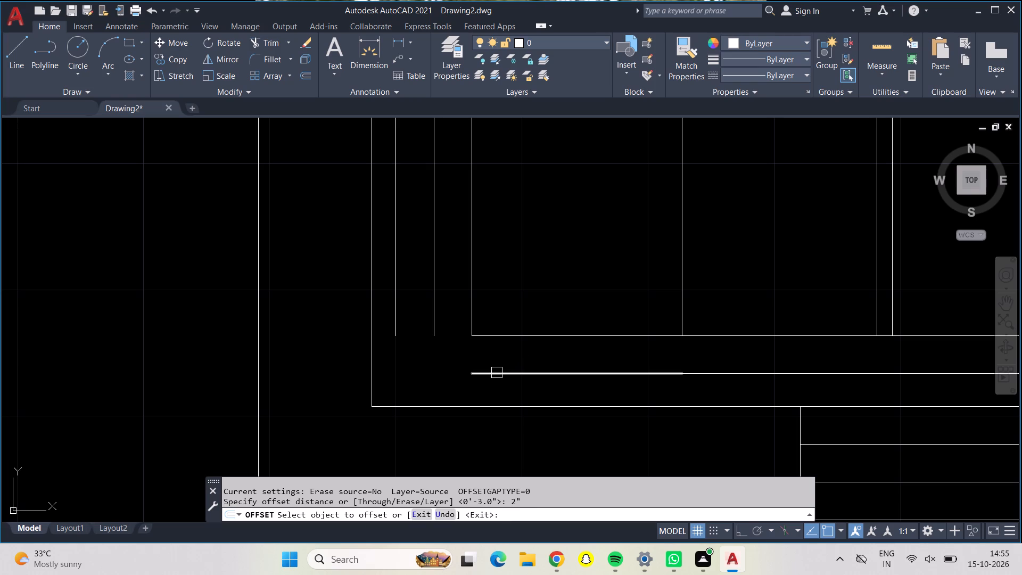
pyautogui.click(497, 374)
pyautogui.click(498, 393)
pyautogui.click(737, 377)
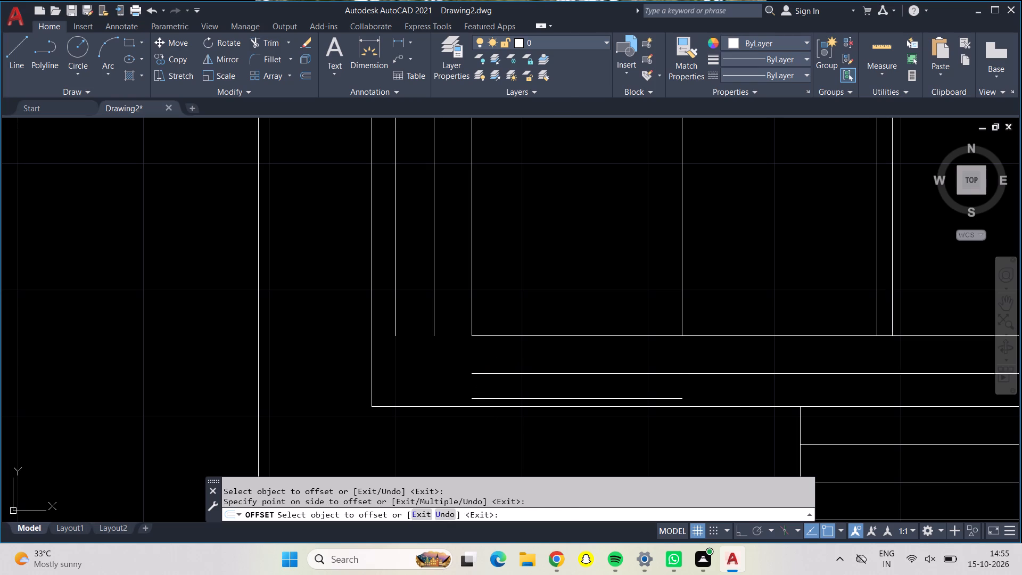
pyautogui.click(740, 393)
pyautogui.press('Escape')
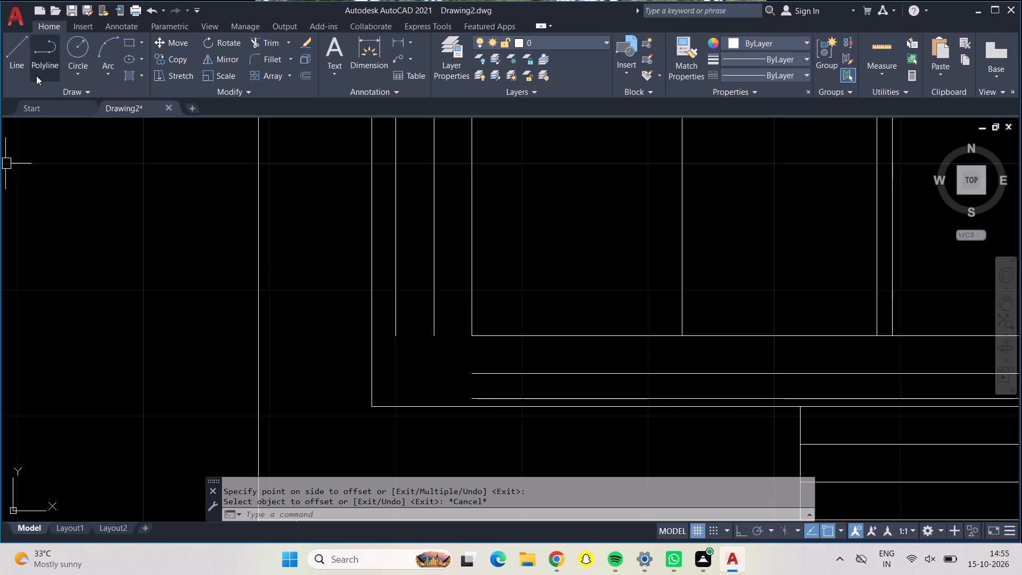
# Draw lines extending the two vertical backrest lines down beyond the sofa's corner section, the outermost one reaching the wall line.
pyautogui.click(19, 55)
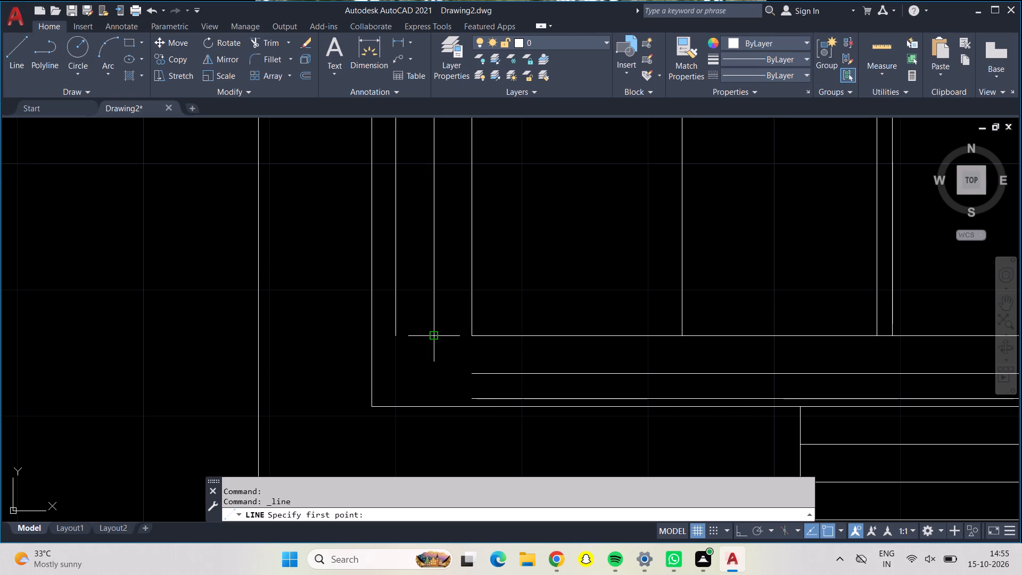
pyautogui.click(431, 334)
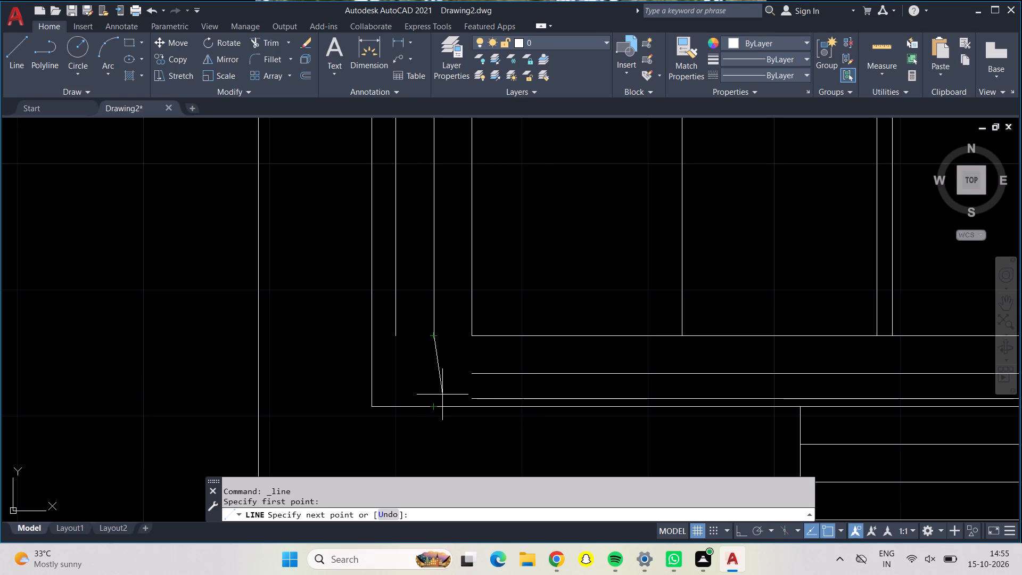
pyautogui.click(434, 380)
pyautogui.press('Escape')
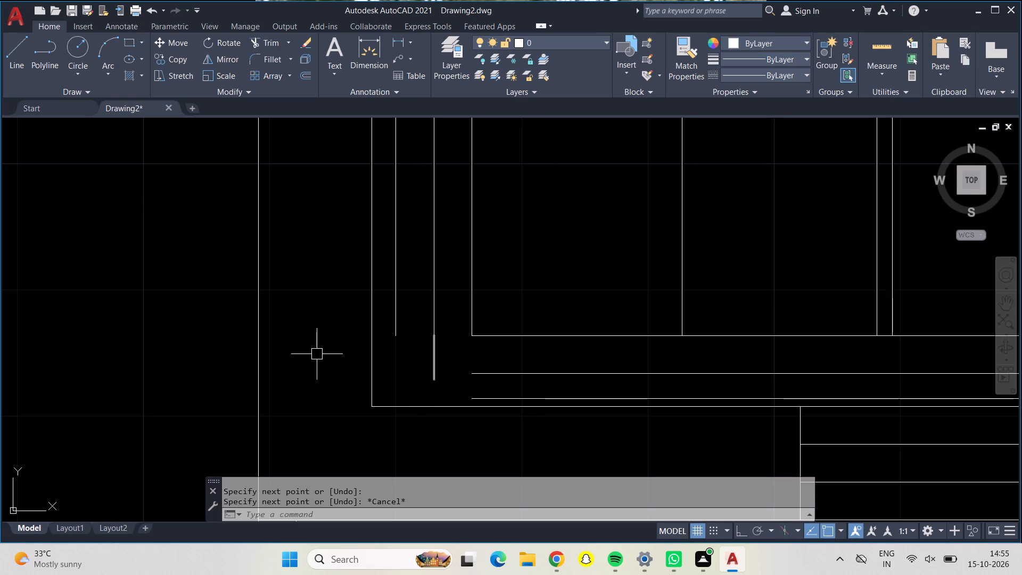
pyautogui.click(14, 48)
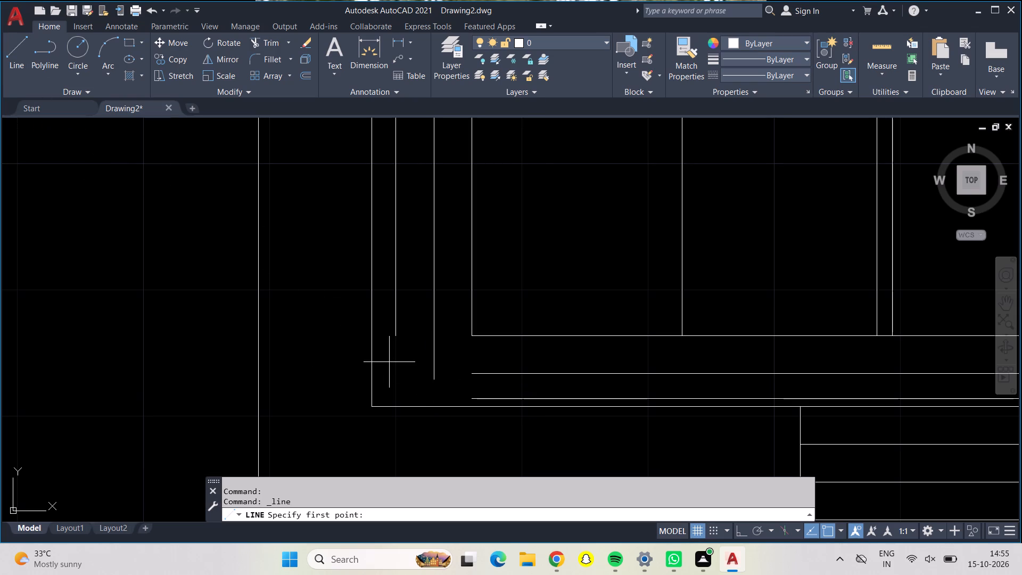
pyautogui.click(399, 336)
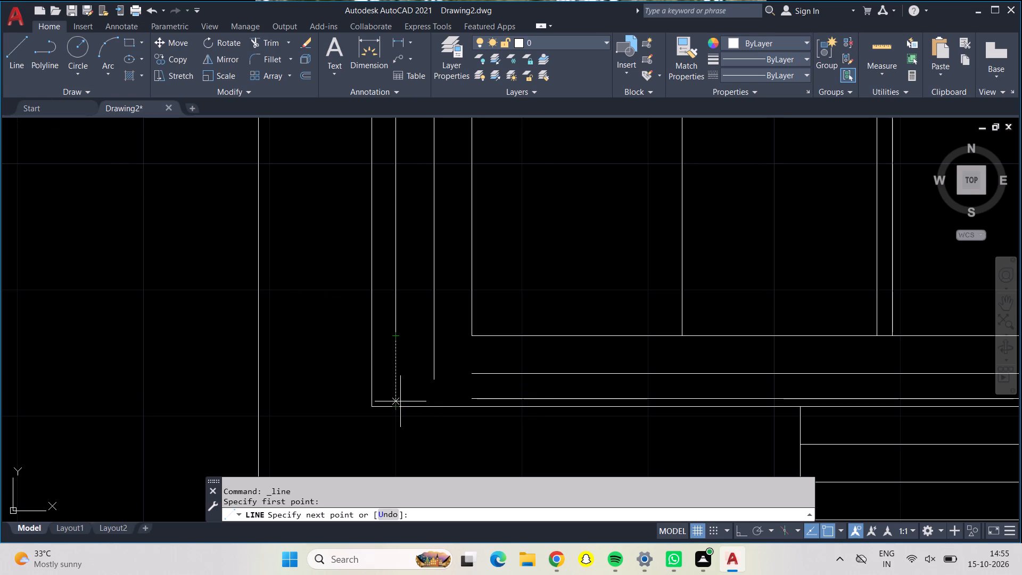
pyautogui.click(395, 408)
pyautogui.press('Escape')
# Draw lines extending the two horizontal backrest lines below the sofa past the vertical backrest lines at the corner.
pyautogui.click(12, 50)
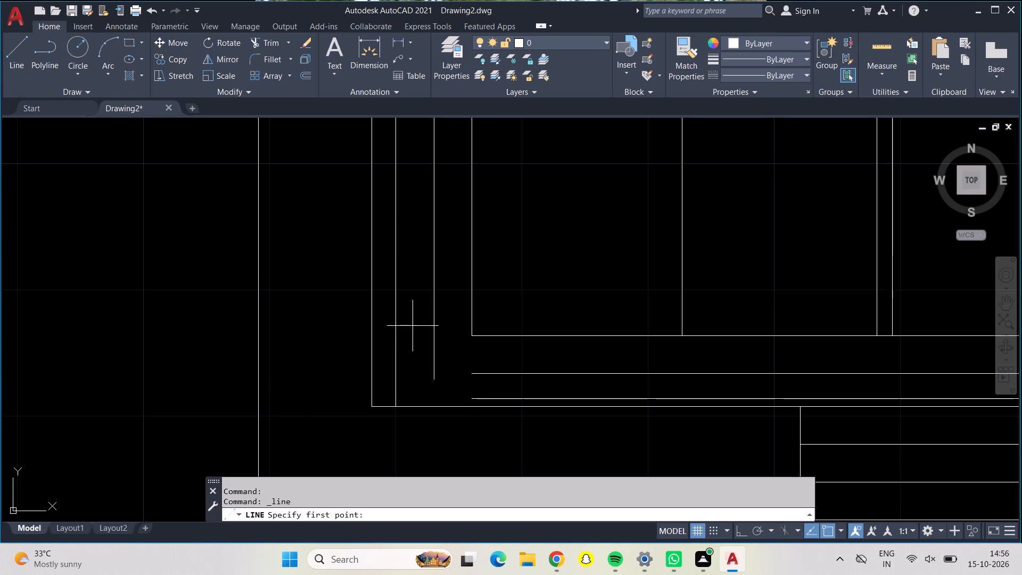
pyautogui.click(469, 374)
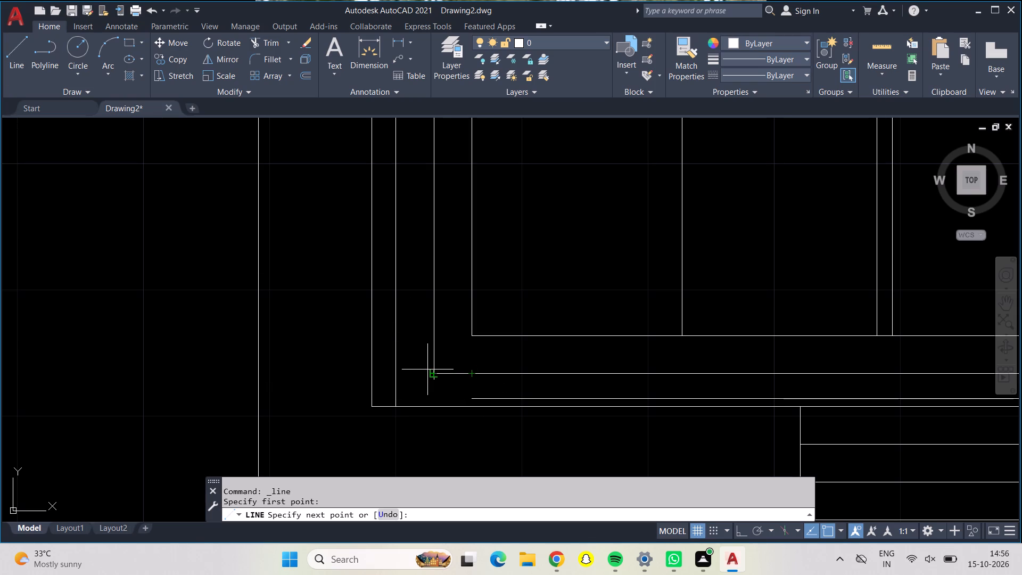
pyautogui.click(411, 373)
pyautogui.press('Escape')
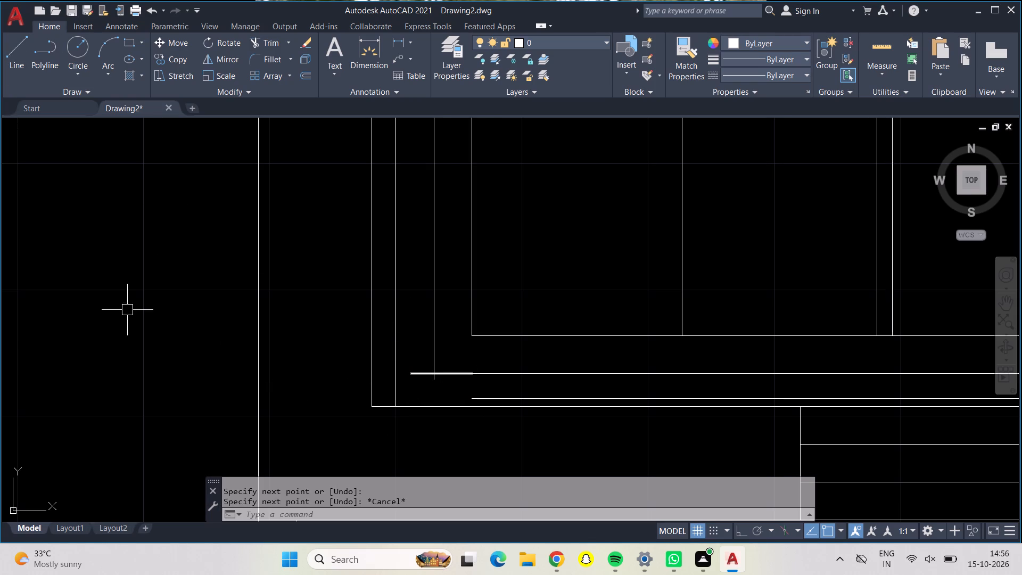
pyautogui.moveTo(24, 35); pyautogui.dragTo(23, 41)
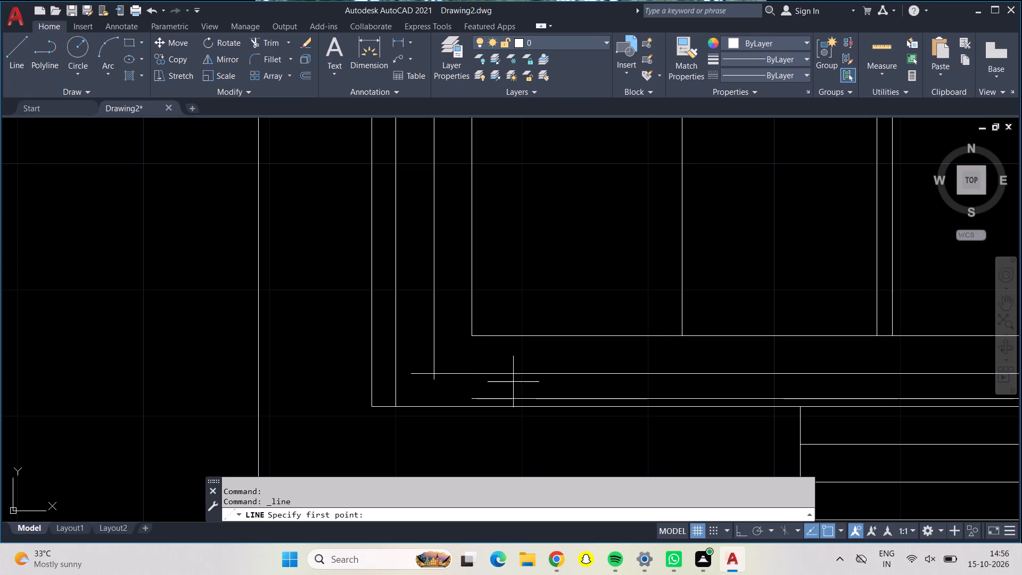
pyautogui.click(471, 400)
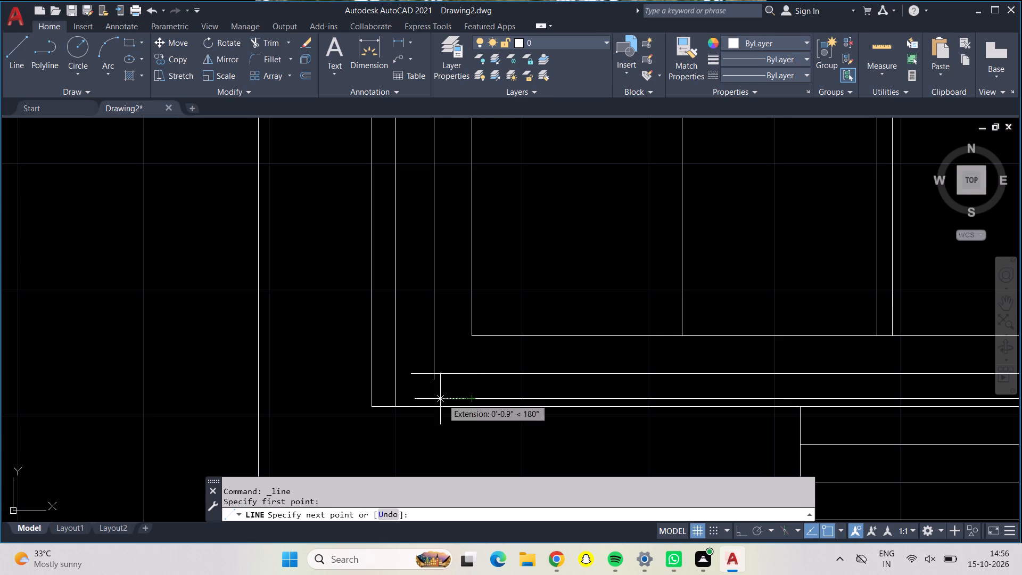
pyautogui.click(382, 393)
pyautogui.press('Escape')
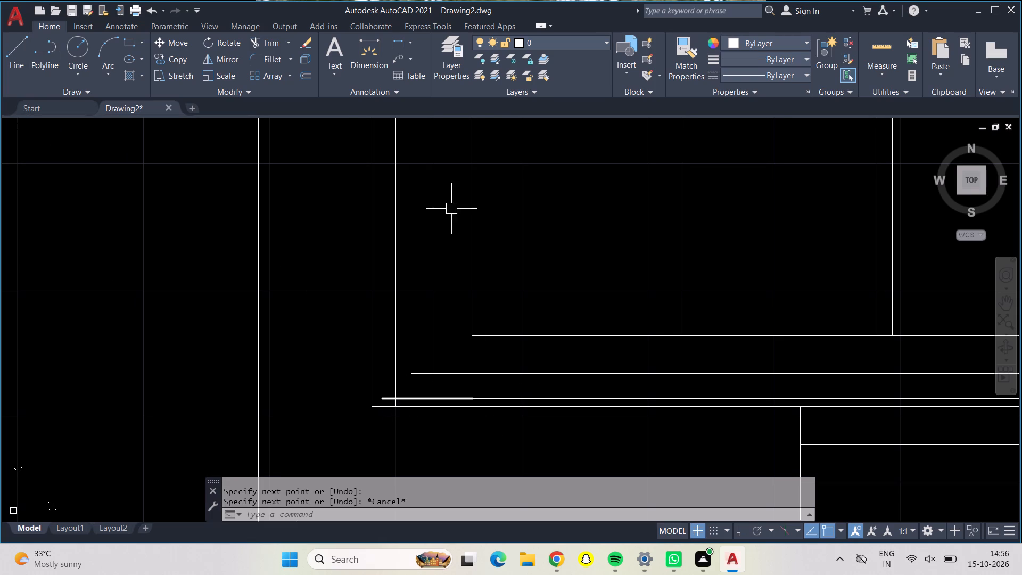
# Trim the overhanging line ends where the horizontal and vertical backrest lines cross, leaving clean inner and outer corners.
pyautogui.click(275, 45)
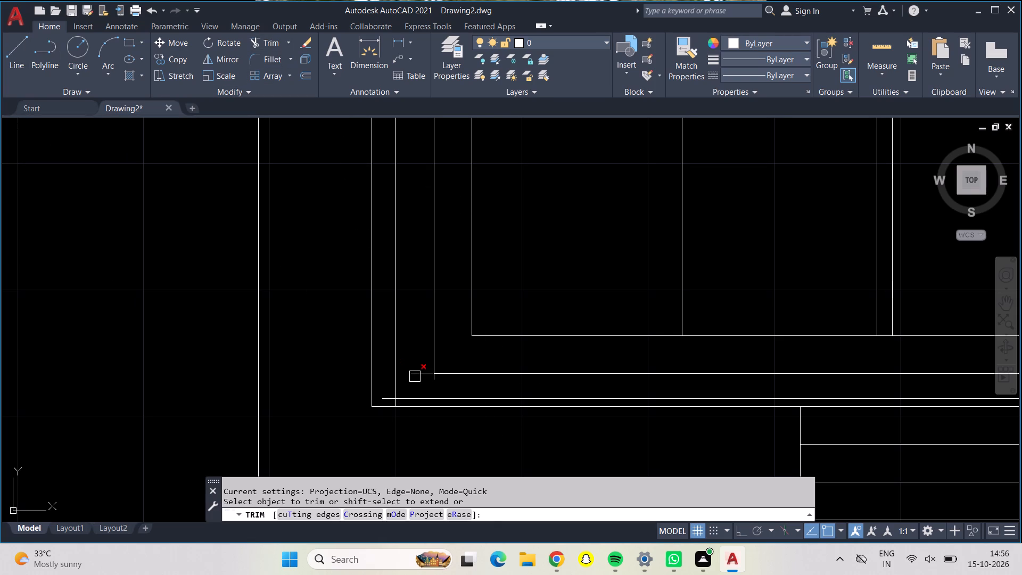
pyautogui.click(415, 376)
pyautogui.click(435, 382)
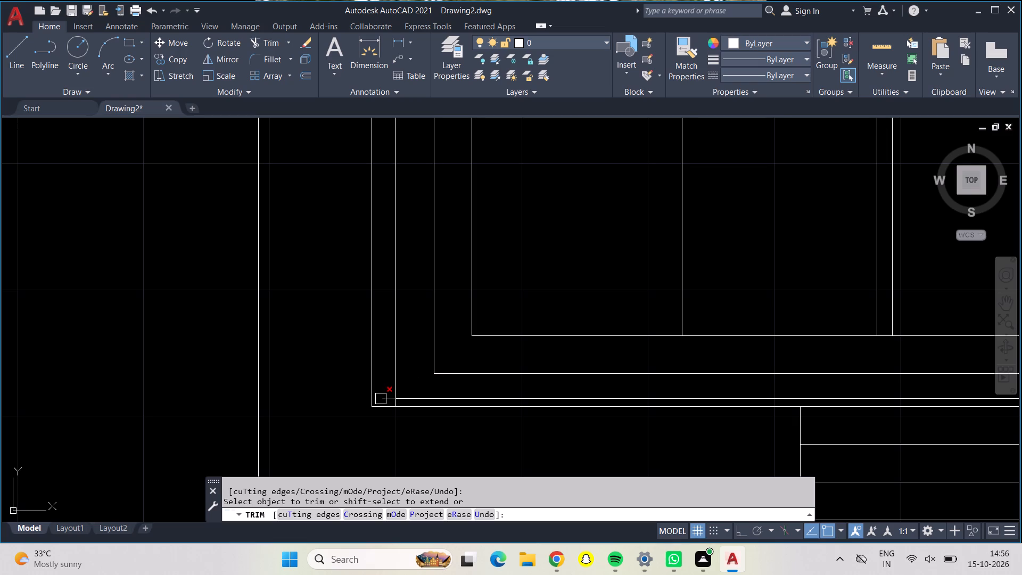
pyautogui.click(381, 399)
pyautogui.scroll(4, 397, 408)
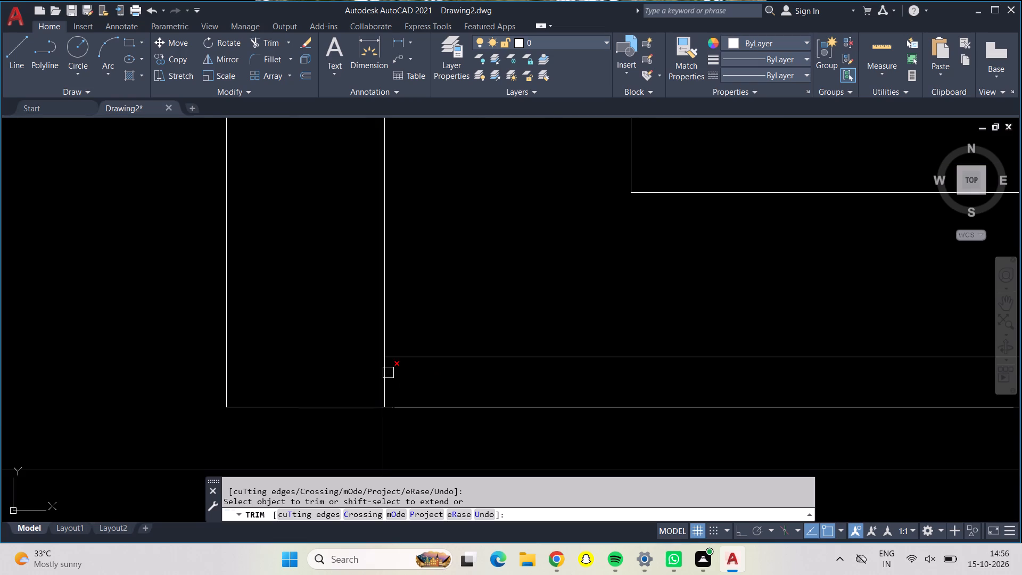
pyautogui.click(388, 373)
pyautogui.scroll(-4, 388, 373)
pyautogui.scroll(-3, 494, 332)
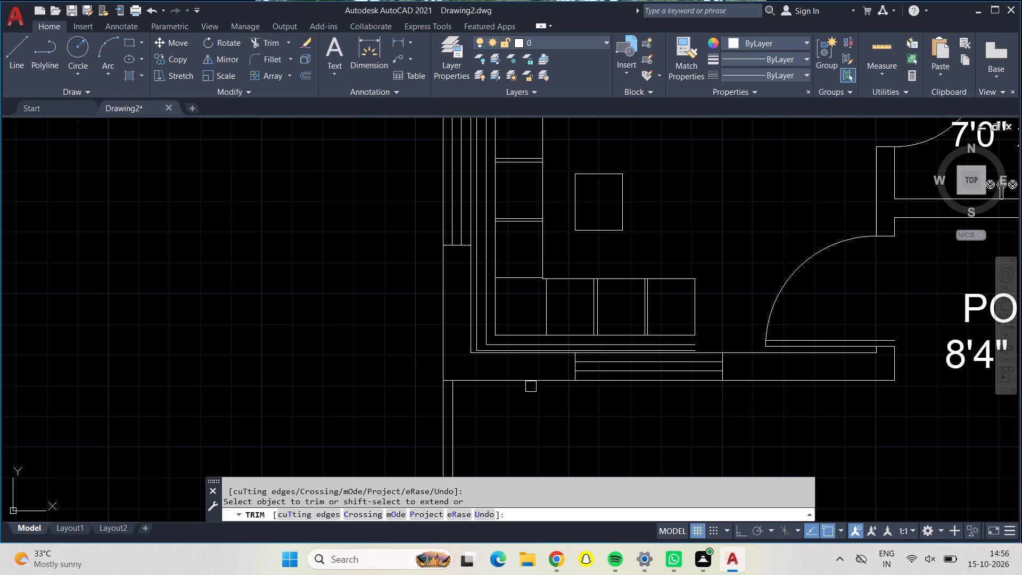
pyautogui.moveTo(723, 209); pyautogui.dragTo(628, 298, button='middle')
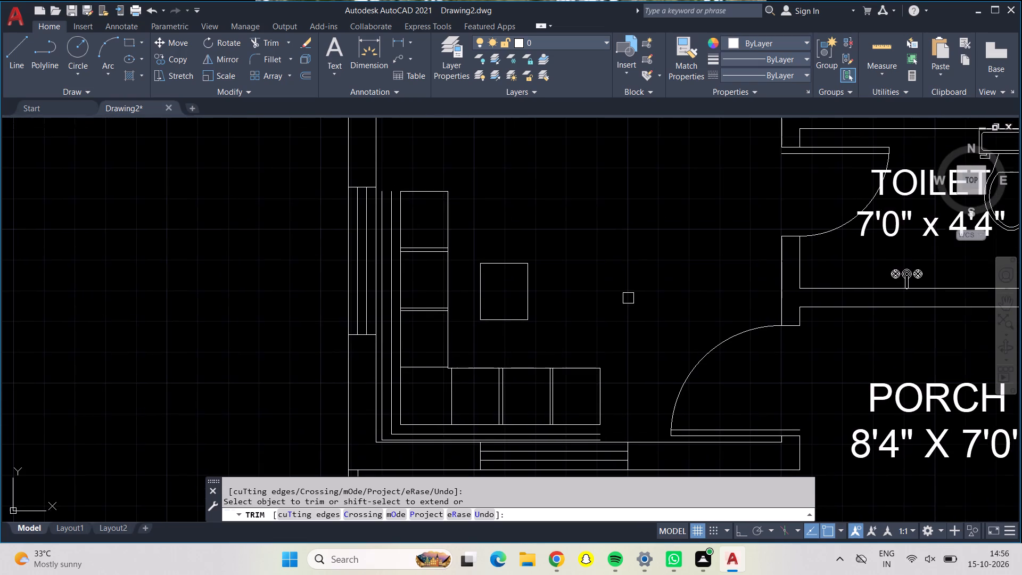
pyautogui.press('Escape')
# Draw a line closing the upper end of the backrest, from the seat column's top corner to the wall.
pyautogui.click(17, 53)
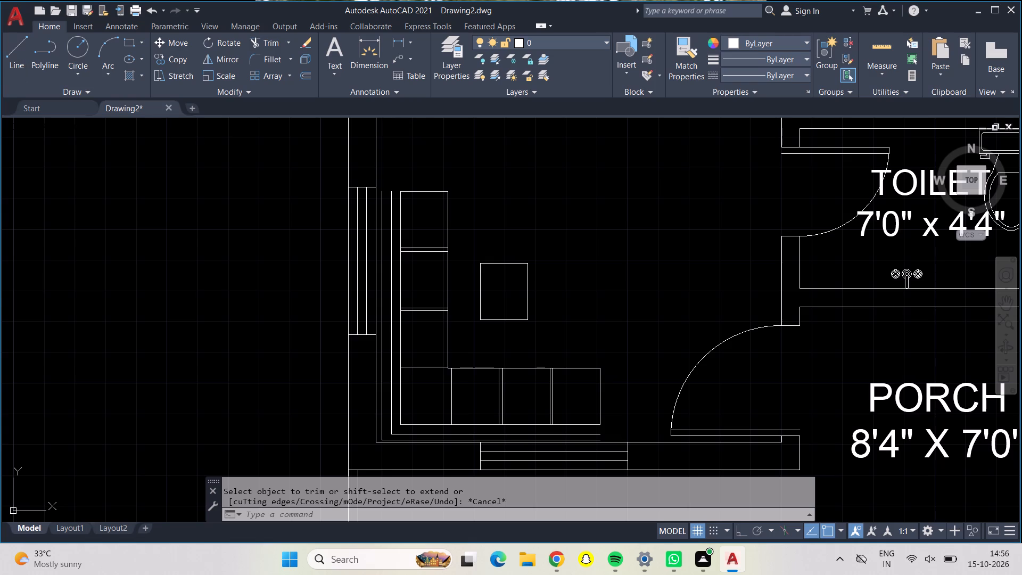
pyautogui.click(400, 188)
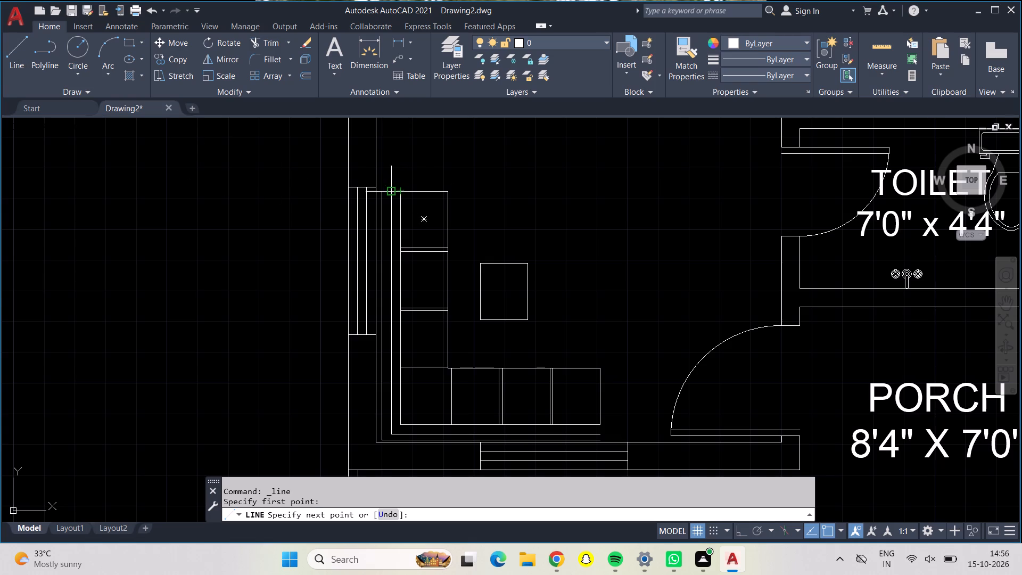
pyautogui.scroll(1, 373, 190)
pyautogui.scroll(-1, 373, 190)
pyautogui.scroll(3, 373, 190)
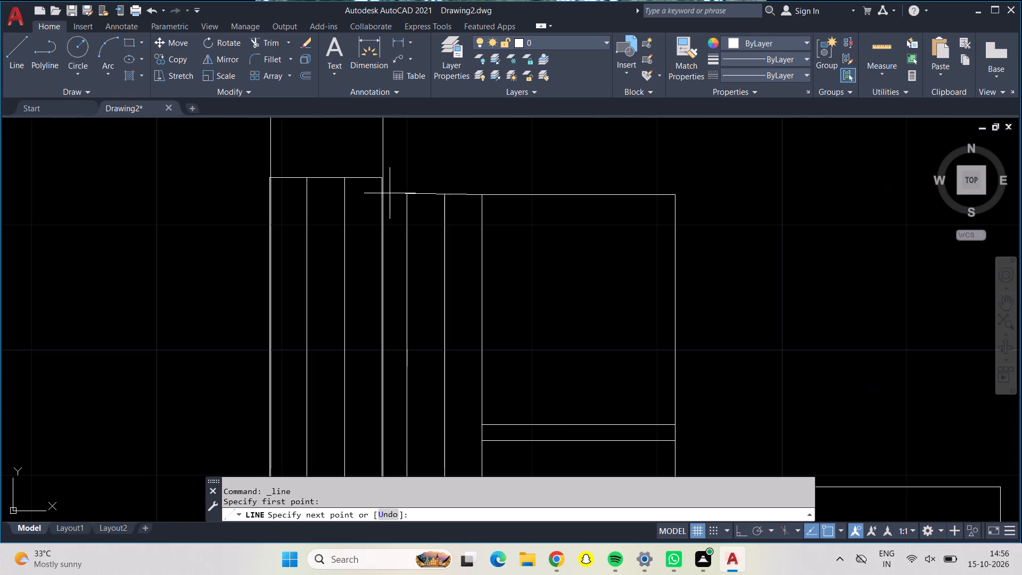
pyautogui.click(383, 191)
pyautogui.press('Escape')
# Draw a line closing the free end of the three-seat row's backrest, from the end seat's bottom corner to the outermost backrest line.
pyautogui.scroll(-3, 383, 191)
pyautogui.scroll(-1, 488, 214)
pyautogui.click(14, 59)
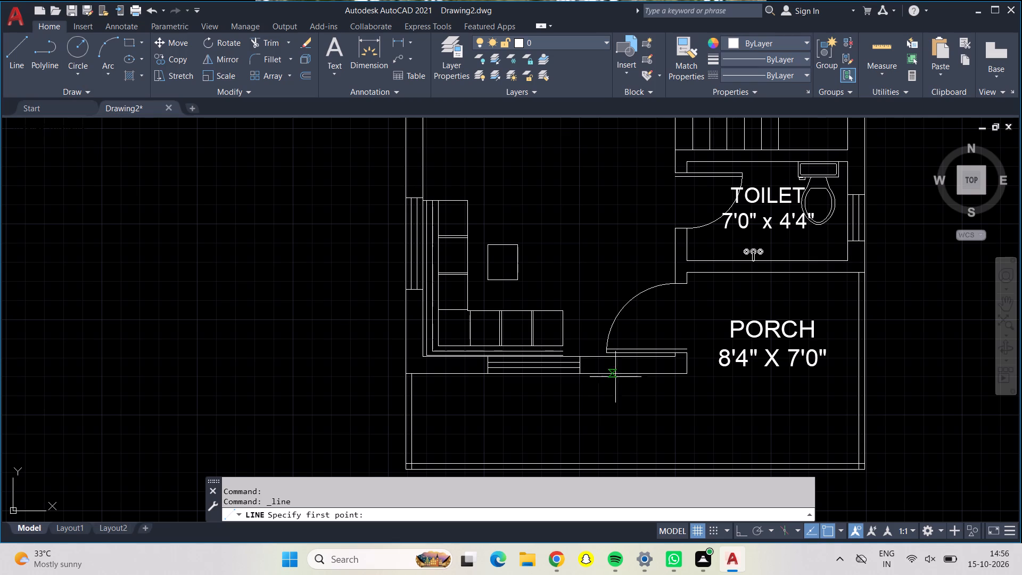
pyautogui.scroll(-1, 541, 342)
pyautogui.scroll(2, 541, 342)
pyautogui.scroll(4, 587, 350)
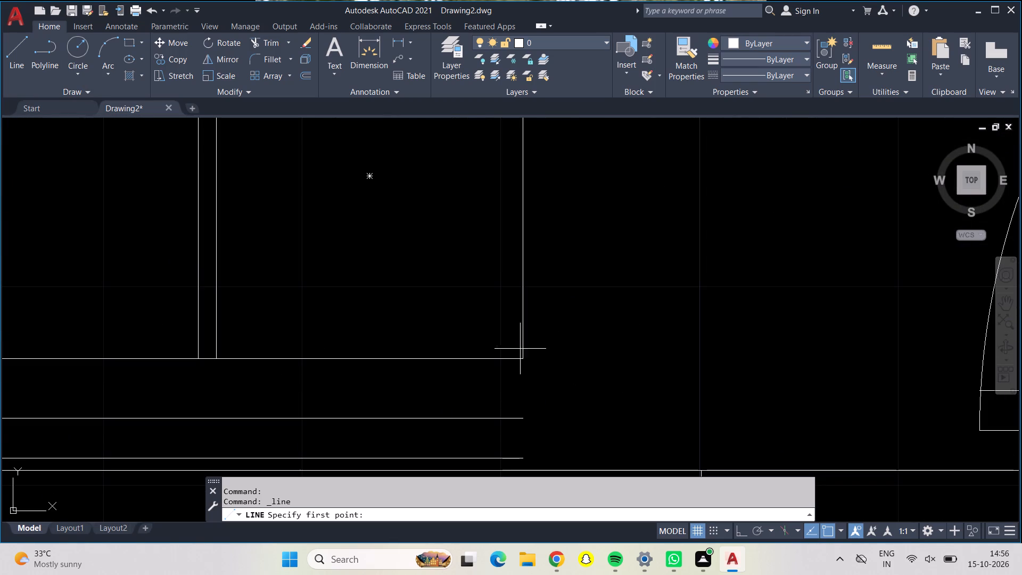
pyautogui.click(523, 358)
pyautogui.moveTo(536, 395); pyautogui.dragTo(558, 212, button='middle')
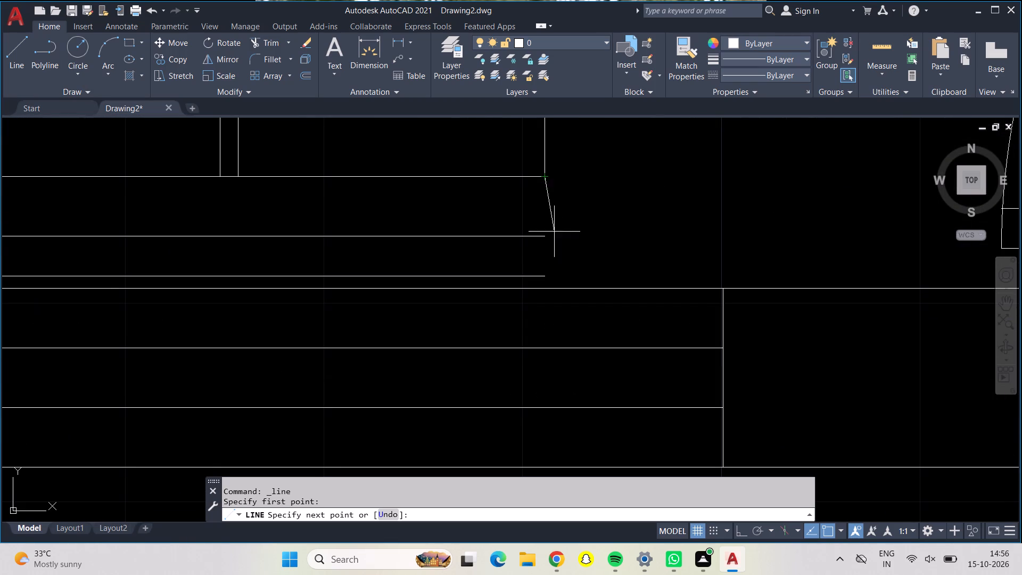
pyautogui.click(542, 277)
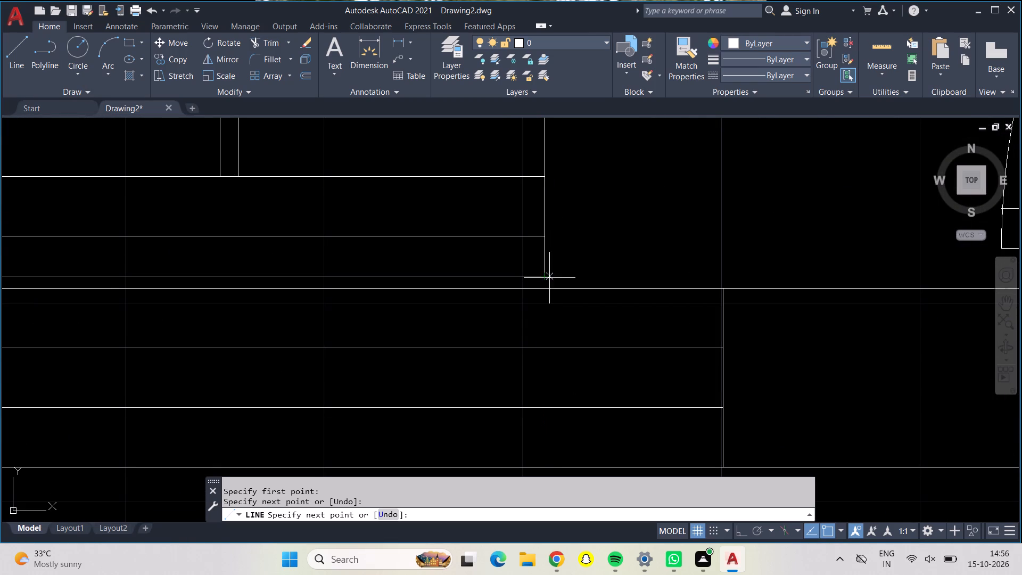
pyautogui.scroll(-1, 558, 276)
pyautogui.press('Escape')
# Move the LINING HALL label with its size text slightly down and left, nearer the middle of the hall.
pyautogui.scroll(-3, 624, 263)
pyautogui.moveTo(582, 129); pyautogui.dragTo(582, 146, button='middle')
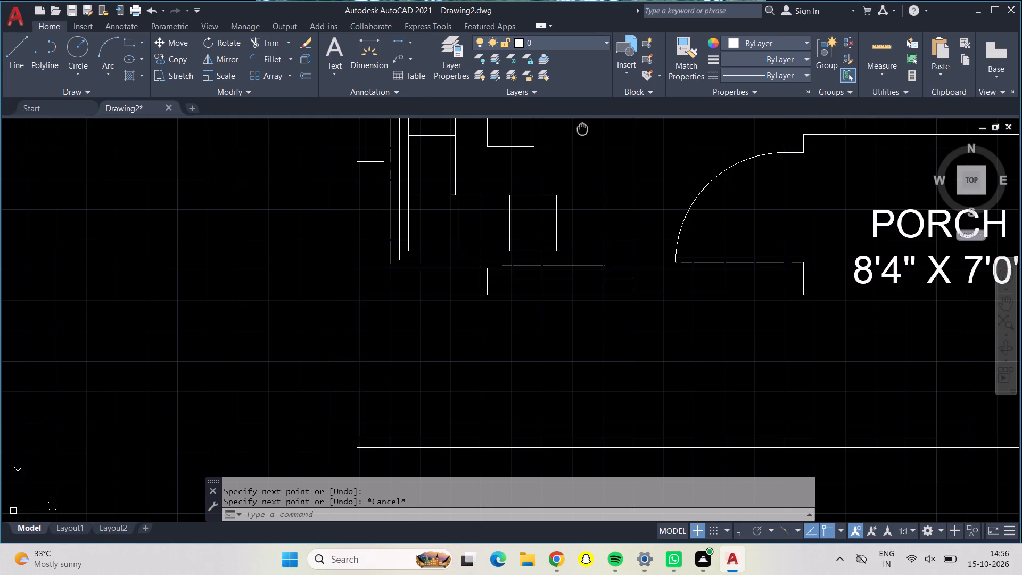
pyautogui.moveTo(582, 146); pyautogui.dragTo(549, 317, button='middle')
pyautogui.scroll(-2, 547, 318)
pyautogui.moveTo(567, 299); pyautogui.dragTo(512, 365, button='middle')
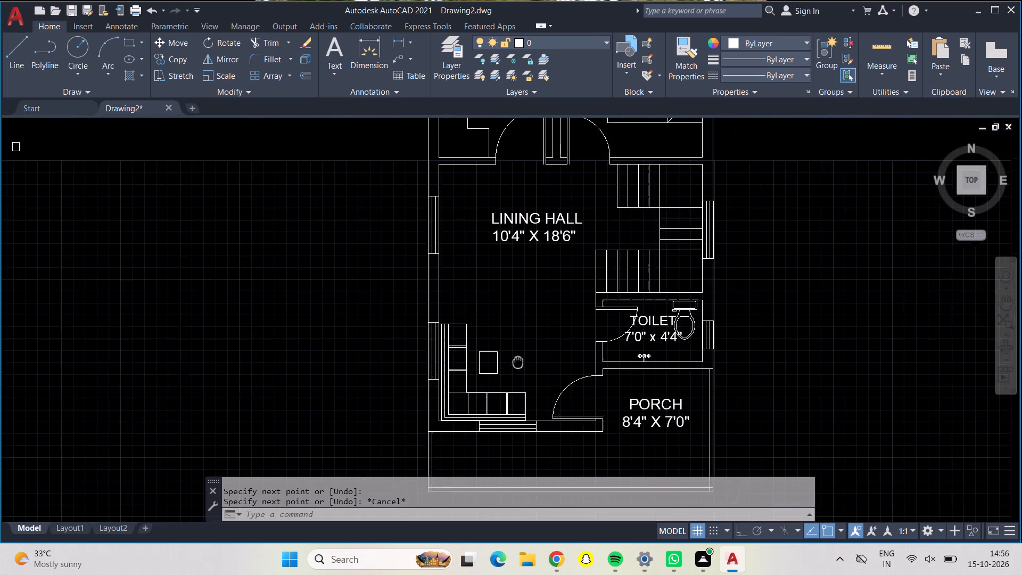
pyautogui.moveTo(512, 365); pyautogui.dragTo(403, 360, button='middle')
pyautogui.moveTo(425, 331); pyautogui.dragTo(374, 336, button='middle')
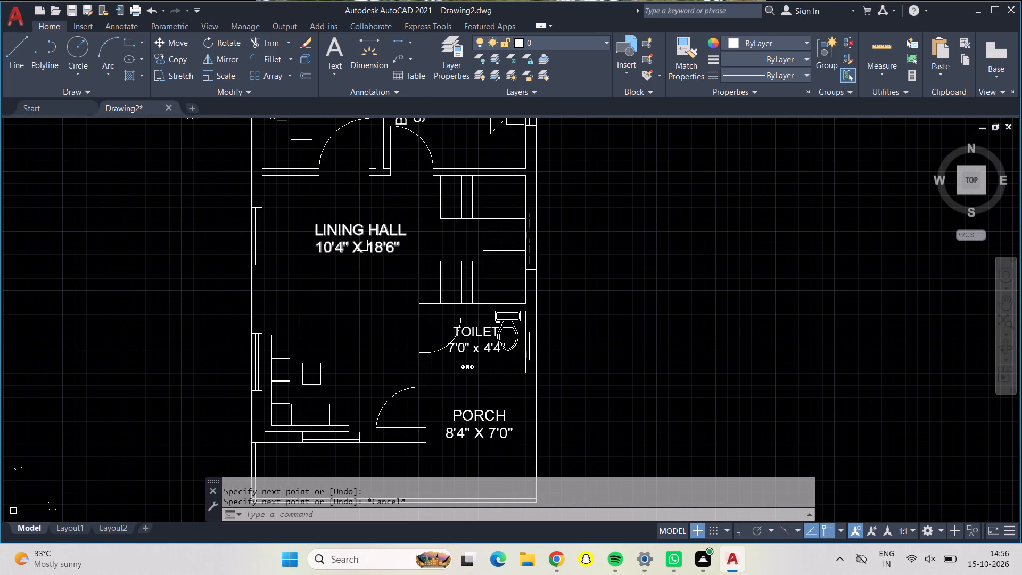
pyautogui.click(362, 245)
pyautogui.click(167, 34)
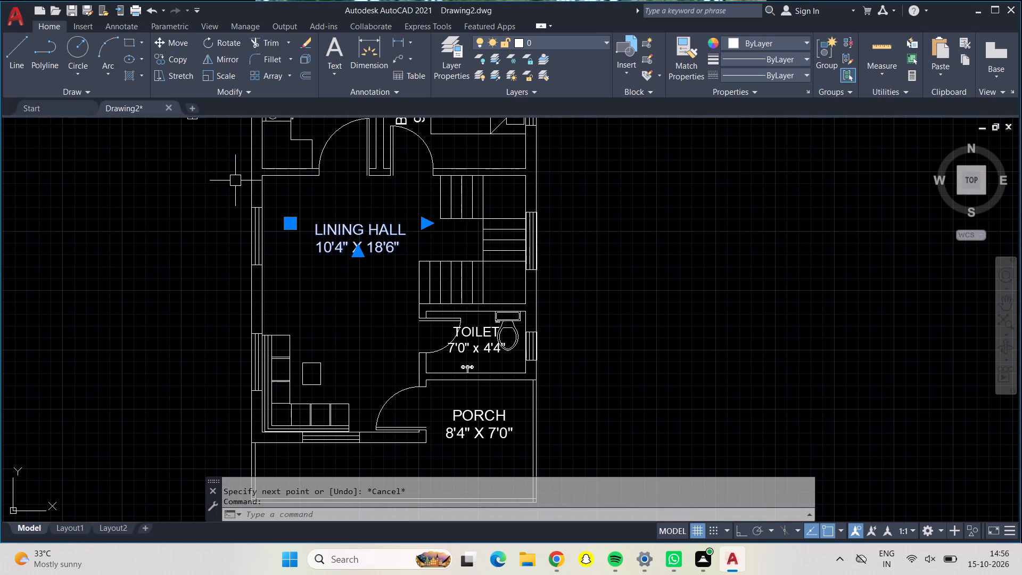
pyautogui.click(180, 48)
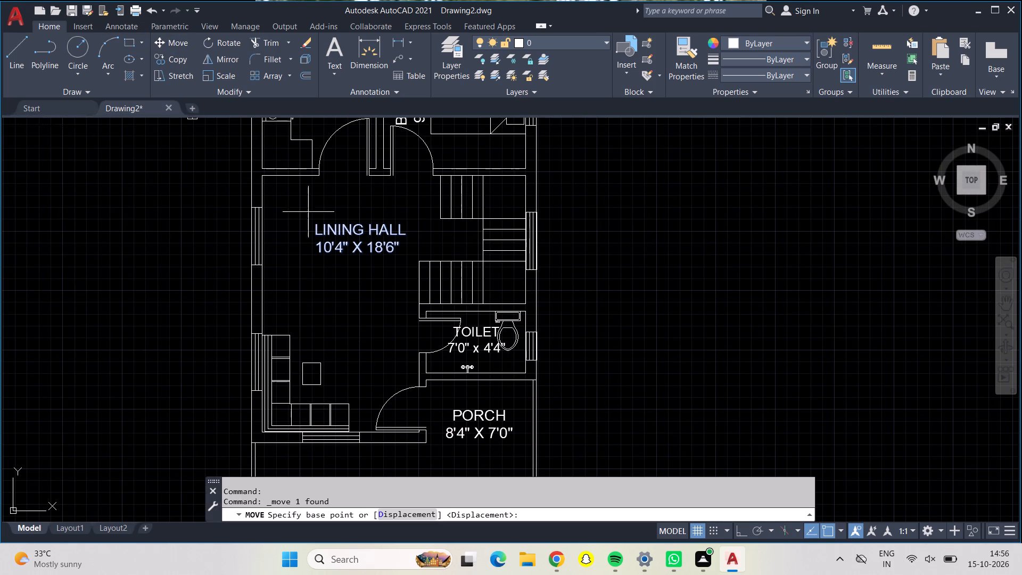
pyautogui.click(352, 231)
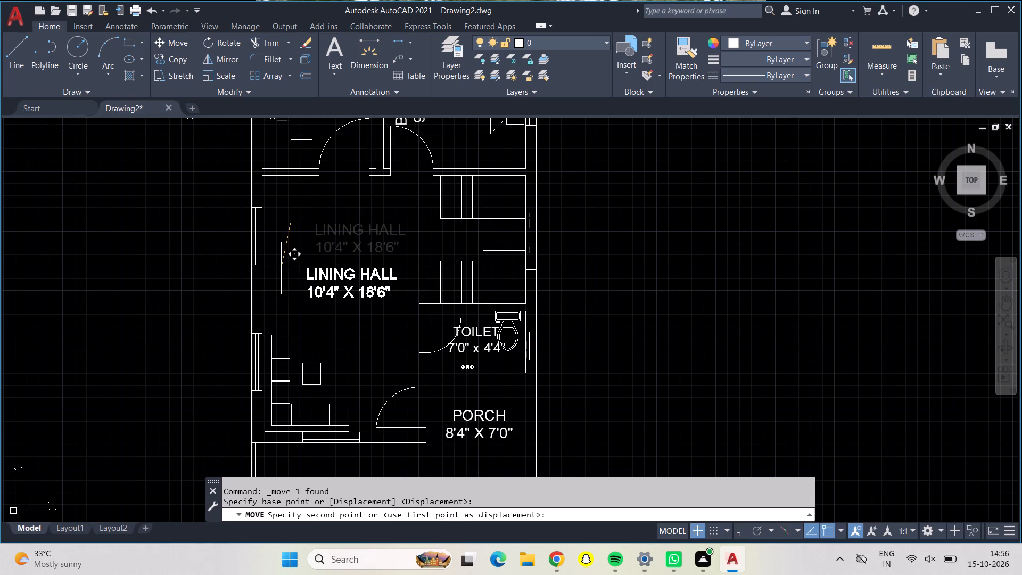
pyautogui.click(281, 268)
# Erase the four leftover symbols outside the plan: the small square, the two circular symbols and the washbasin beside the kitchen.
pyautogui.scroll(-1, 383, 326)
pyautogui.moveTo(385, 327); pyautogui.dragTo(394, 373, button='middle')
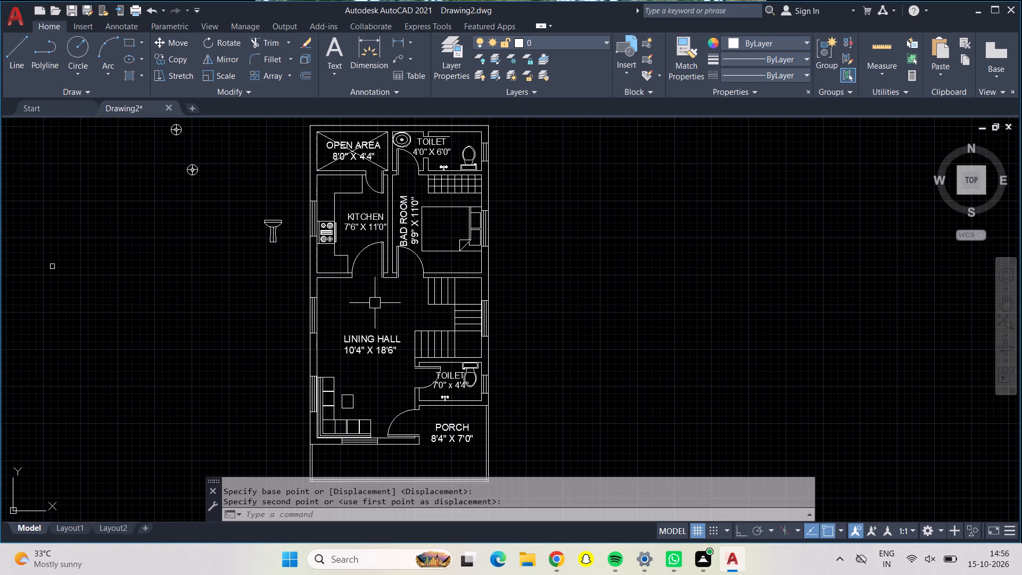
pyautogui.moveTo(377, 303); pyautogui.dragTo(372, 268, button='middle')
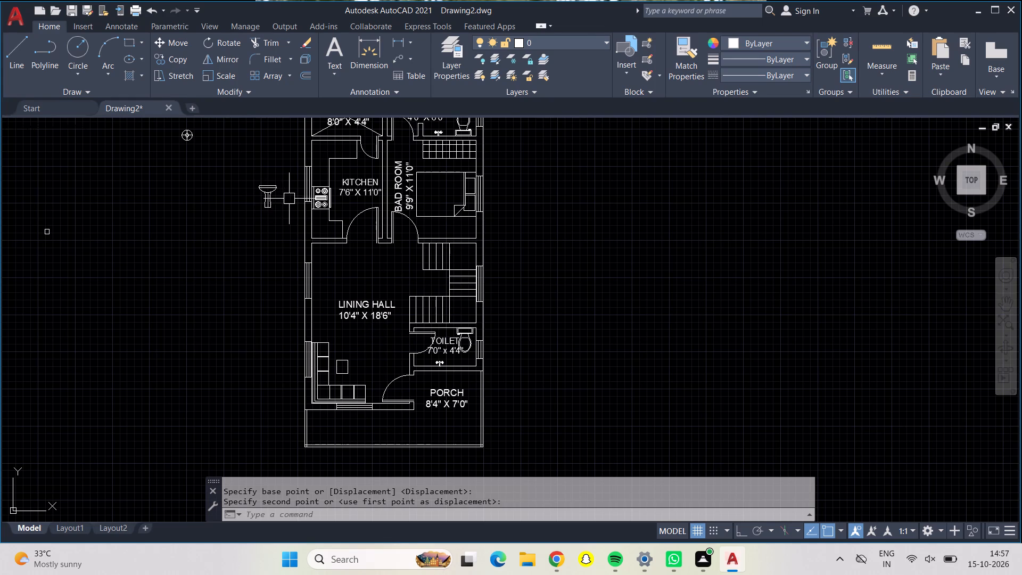
pyautogui.moveTo(289, 199); pyautogui.dragTo(332, 315, button='middle')
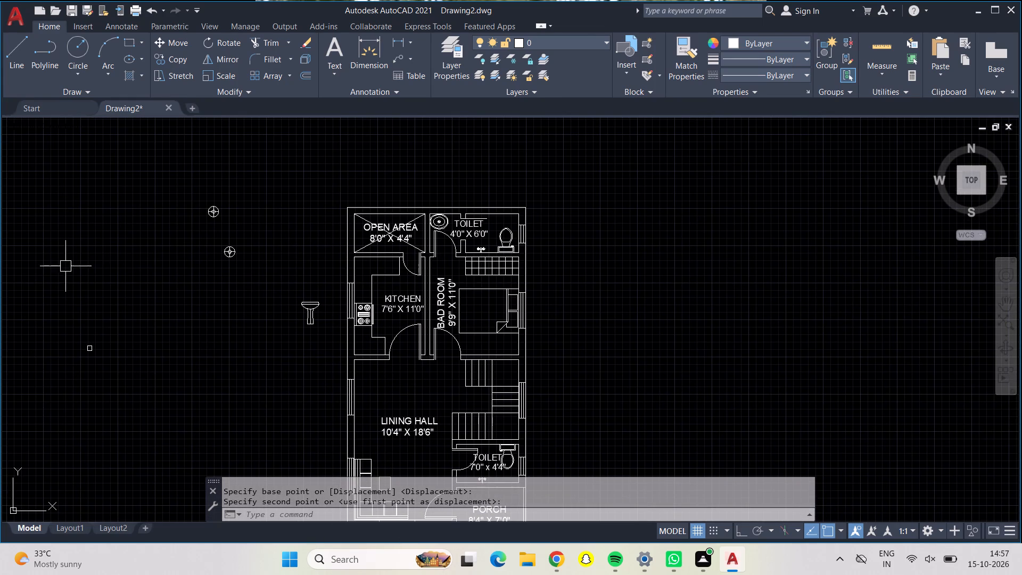
pyautogui.click(65, 266)
pyautogui.click(192, 385)
pyautogui.click(162, 239)
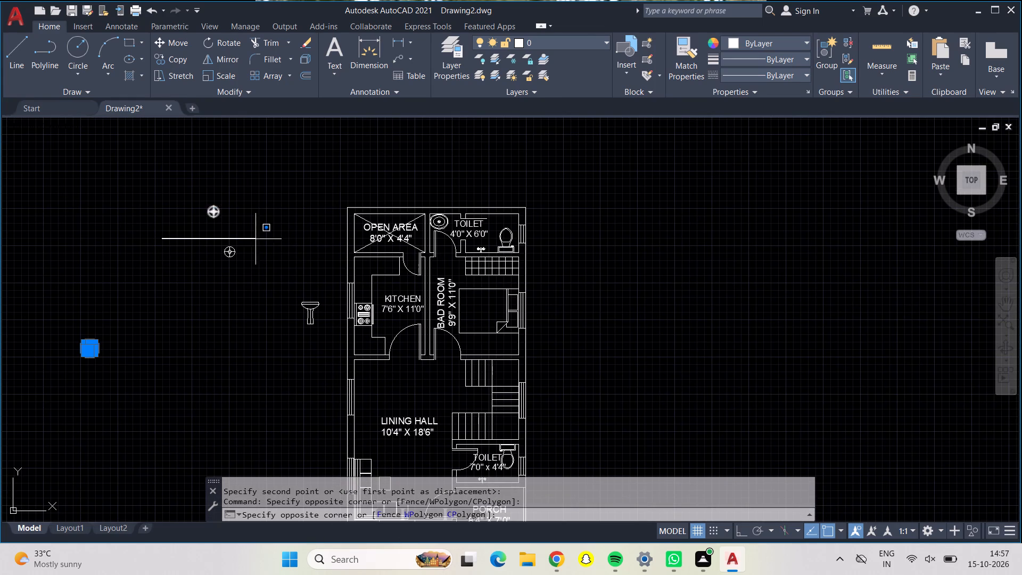
pyautogui.moveTo(287, 301); pyautogui.dragTo(299, 307)
pyautogui.moveTo(162, 190); pyautogui.dragTo(203, 182)
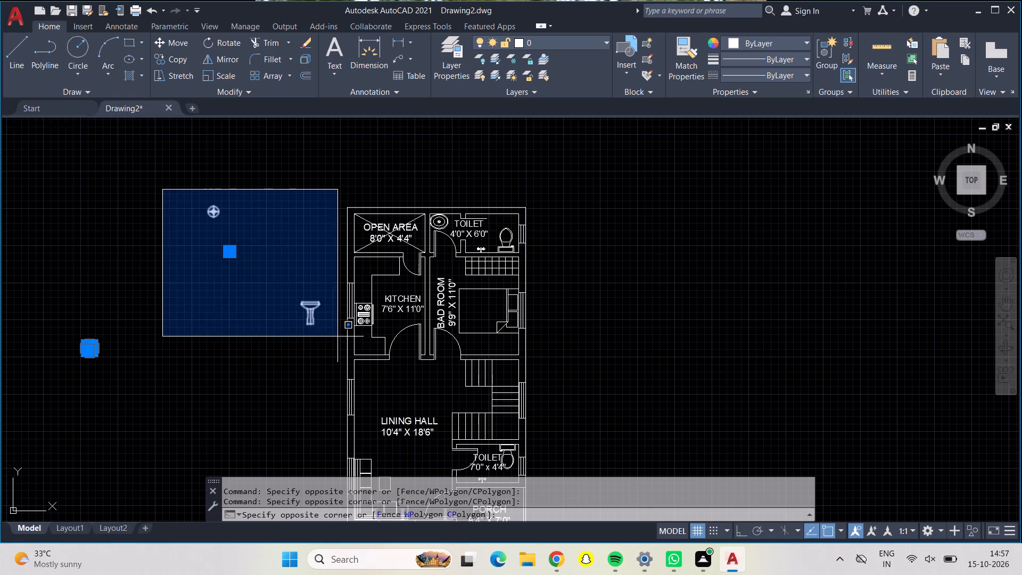
pyautogui.click(335, 338)
pyautogui.press('Delete')
# Dimension the plan's overall width between its top outer corners, placing the dimension line 2' above the wall.
pyautogui.scroll(-1, 464, 286)
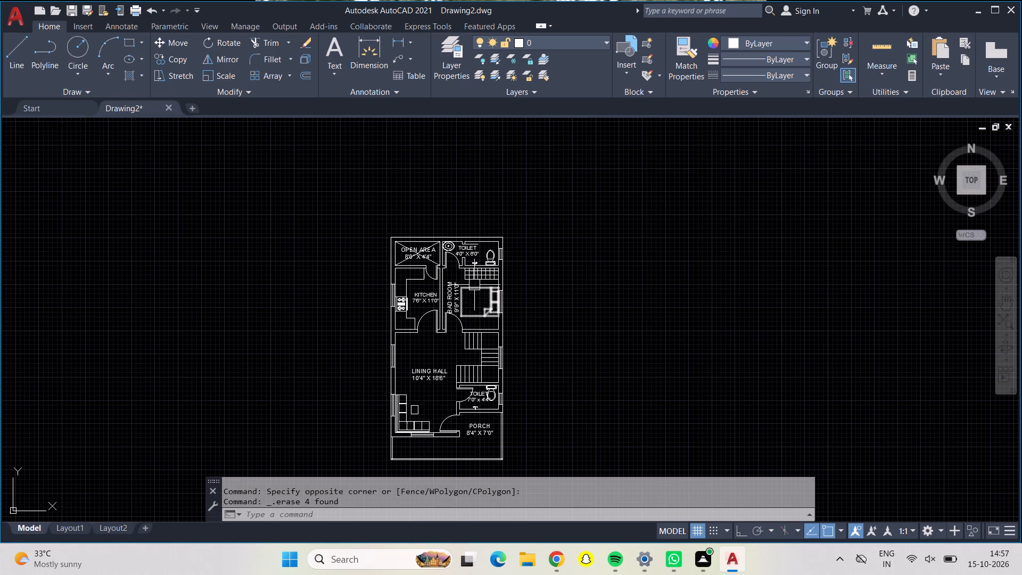
pyautogui.moveTo(563, 292); pyautogui.dragTo(517, 206, button='middle')
pyautogui.scroll(1, 484, 212)
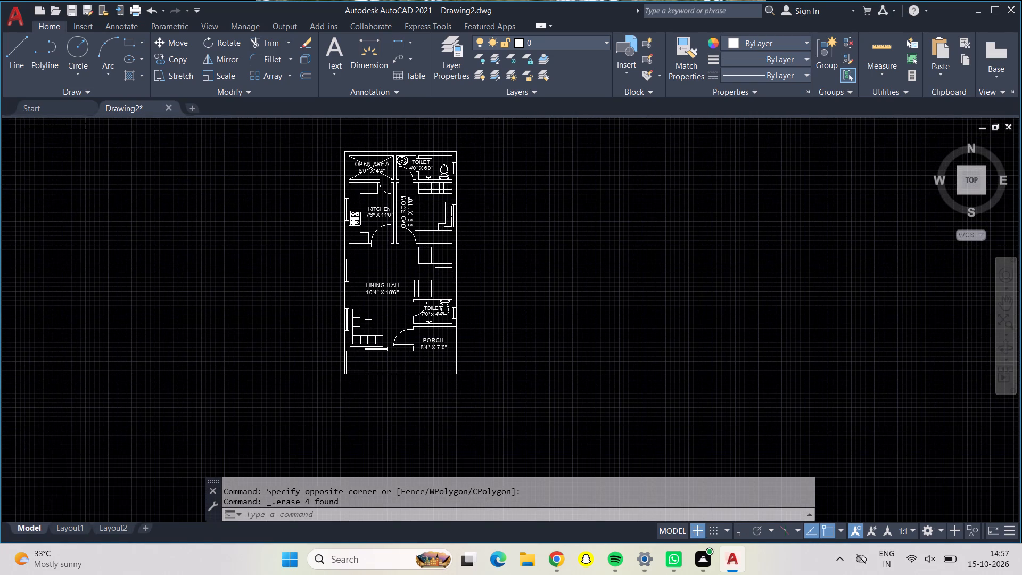
pyautogui.scroll(1, 484, 212)
pyautogui.moveTo(500, 218); pyautogui.dragTo(629, 420, button='middle')
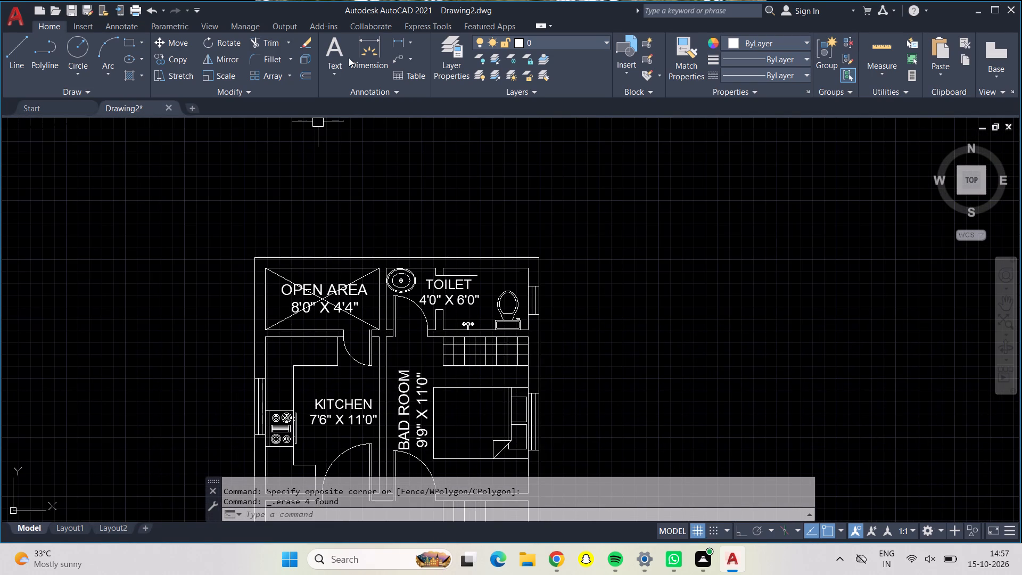
pyautogui.click(377, 38)
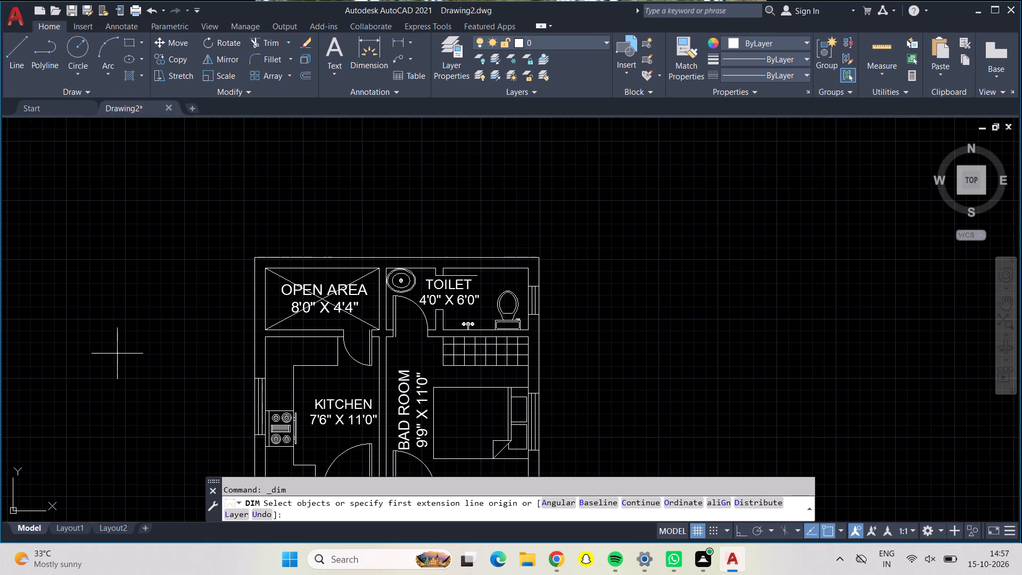
pyautogui.click(254, 256)
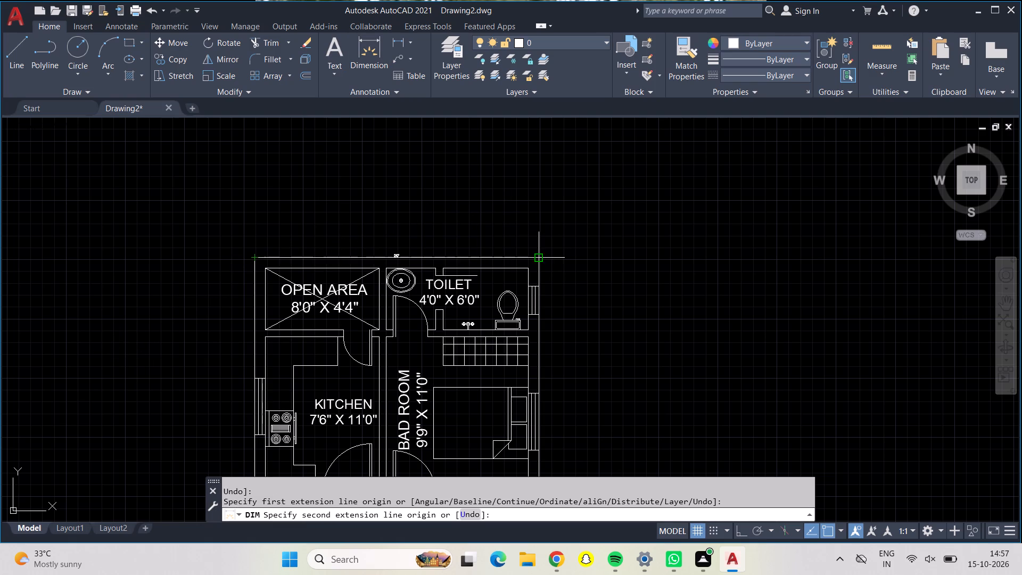
pyautogui.click(535, 256)
pyautogui.write("2'")
pyautogui.press('Return')
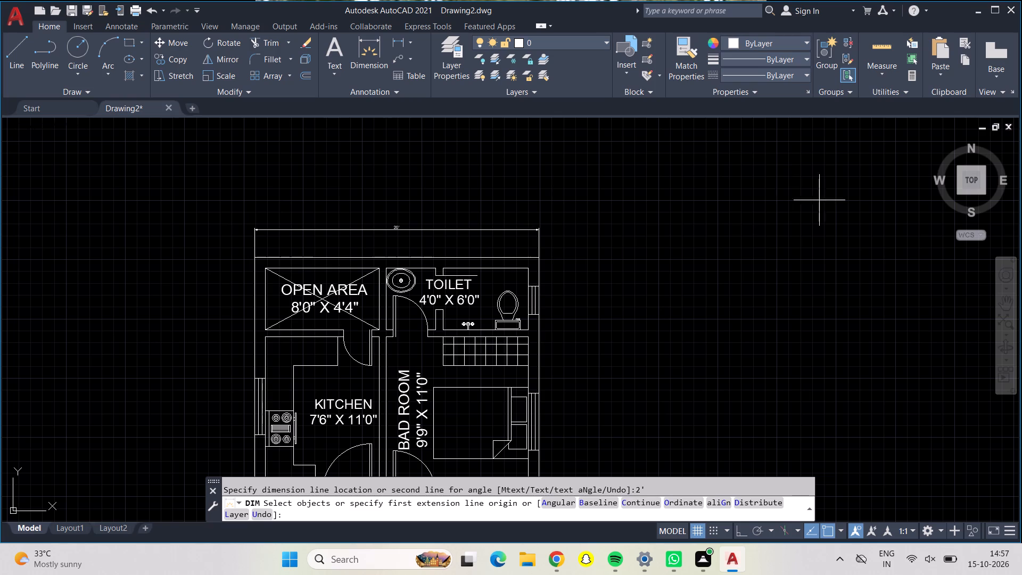
# Dimension the plan's overall length along the stair side, from the top outer corner to the bottom outer corner, offset 2', and end the command.
pyautogui.scroll(1, 537, 260)
pyautogui.scroll(-1, 537, 260)
pyautogui.scroll(2, 537, 260)
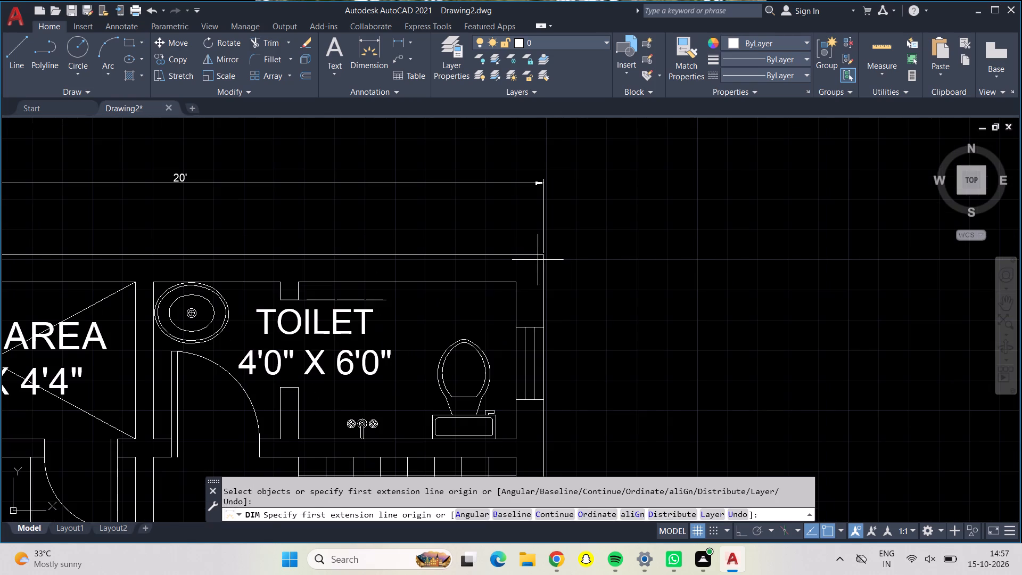
pyautogui.click(542, 251)
pyautogui.scroll(-2, 648, 272)
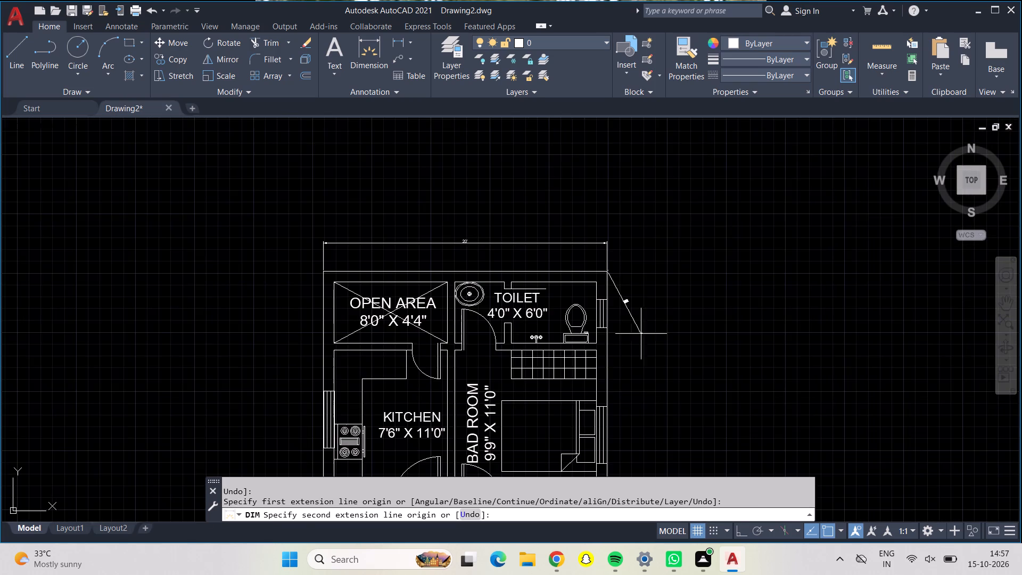
pyautogui.scroll(-1, 639, 355)
pyautogui.moveTo(639, 355); pyautogui.dragTo(571, 173, button='middle')
pyautogui.scroll(1, 638, 355)
pyautogui.scroll(-1, 533, 355)
pyautogui.moveTo(550, 428); pyautogui.dragTo(548, 247, button='middle')
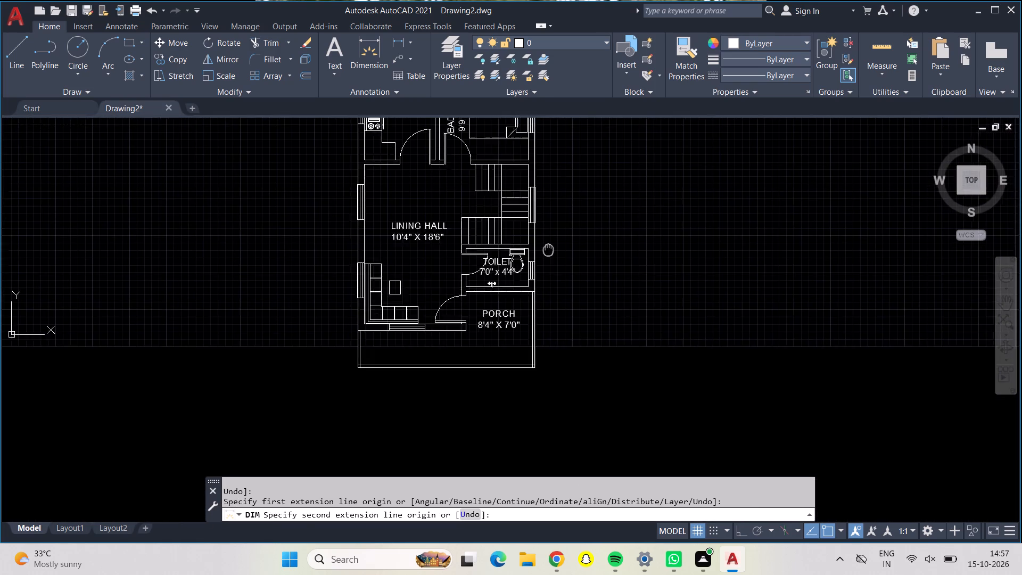
pyautogui.moveTo(548, 247); pyautogui.dragTo(546, 217, button='middle')
pyautogui.scroll(3, 535, 332)
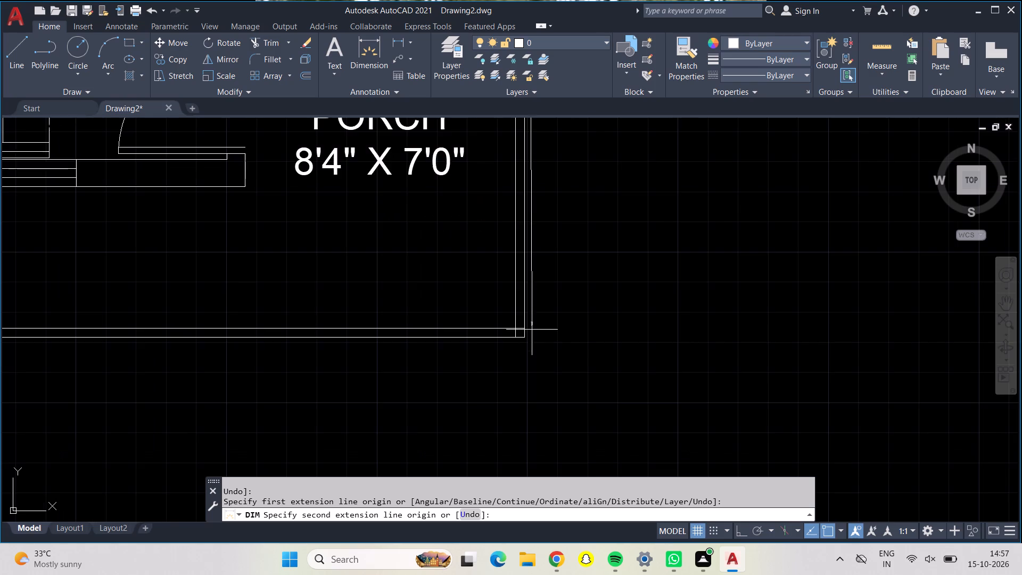
pyautogui.scroll(4, 532, 330)
pyautogui.click(487, 387)
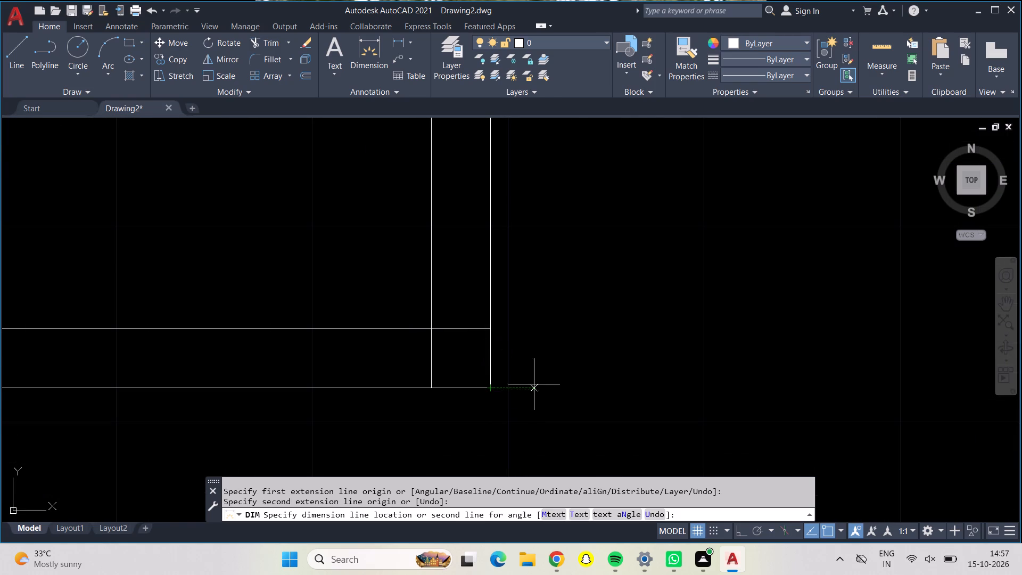
pyautogui.write("2'")
pyautogui.press('Return')
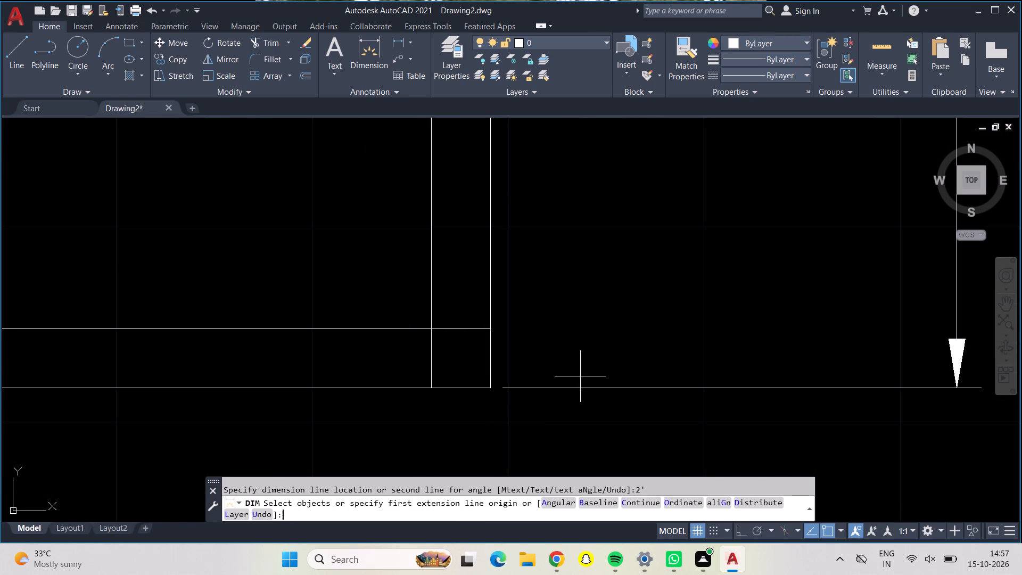
pyautogui.scroll(-2, 580, 376)
pyautogui.scroll(1, 586, 417)
pyautogui.scroll(-5, 586, 417)
pyautogui.scroll(1, 630, 369)
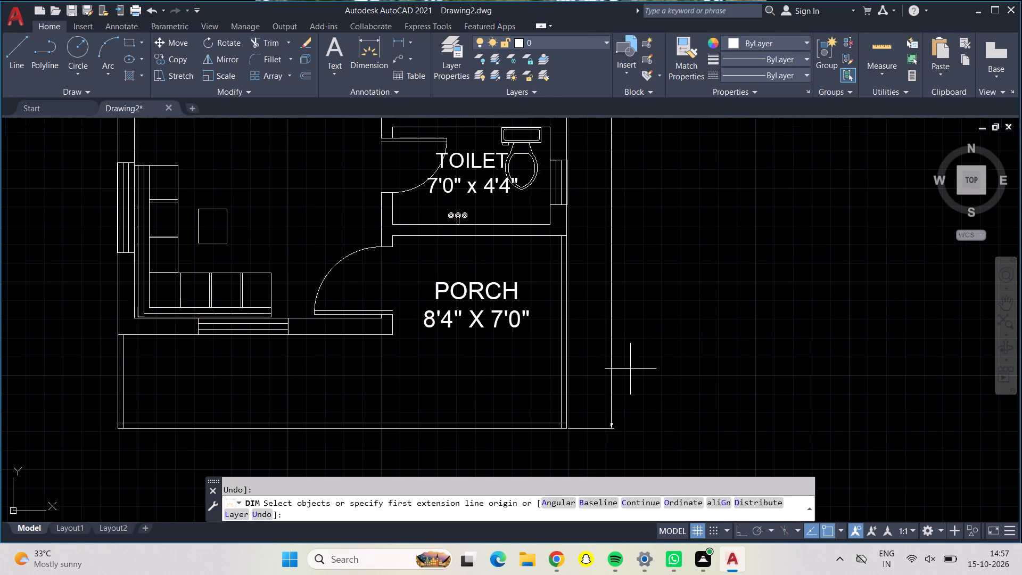
pyautogui.scroll(-1, 652, 346)
pyautogui.scroll(1, 652, 346)
pyautogui.scroll(-1, 652, 346)
pyautogui.scroll(1, 652, 346)
pyautogui.scroll(-1, 652, 346)
pyautogui.moveTo(652, 346); pyautogui.dragTo(636, 574, button='middle')
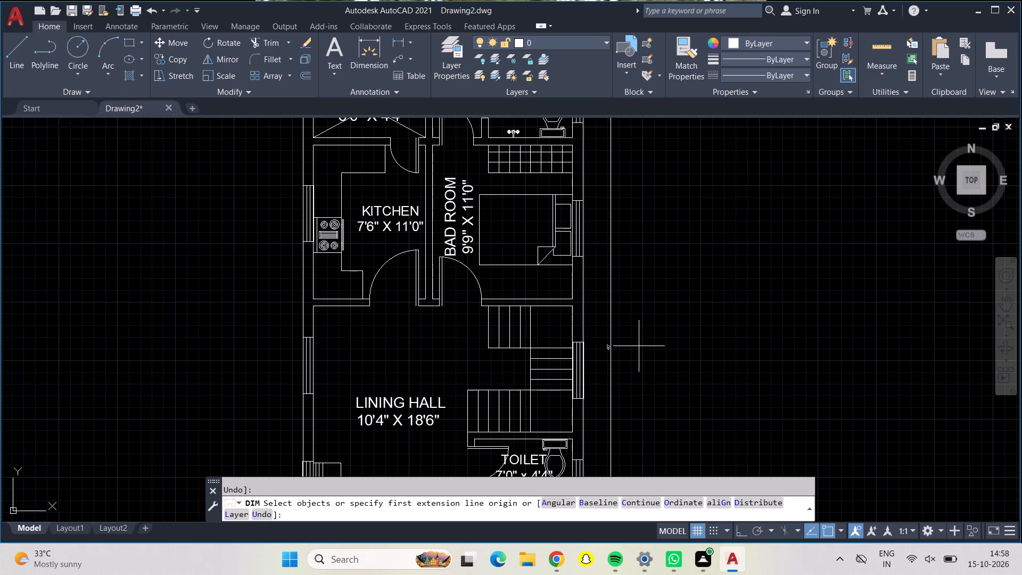
pyautogui.press('Return')
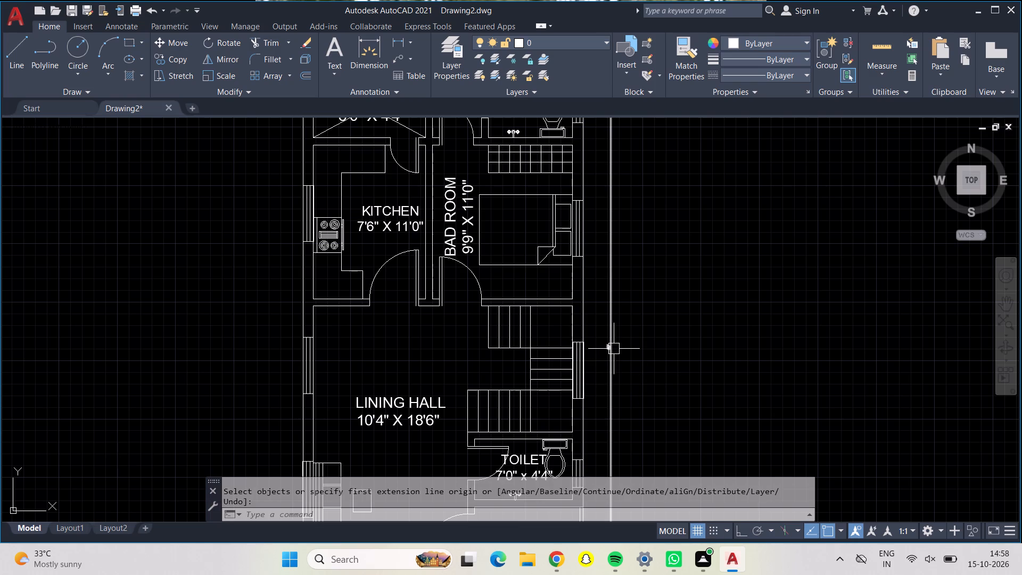
# Re-enter the overall length dimension's text as 40' with a text height of 9".
pyautogui.scroll(1, 614, 348)
pyautogui.scroll(-1, 614, 348)
pyautogui.scroll(1, 614, 348)
pyautogui.scroll(-1, 614, 348)
pyautogui.scroll(3, 614, 348)
pyautogui.scroll(-1, 598, 353)
pyautogui.scroll(4, 598, 353)
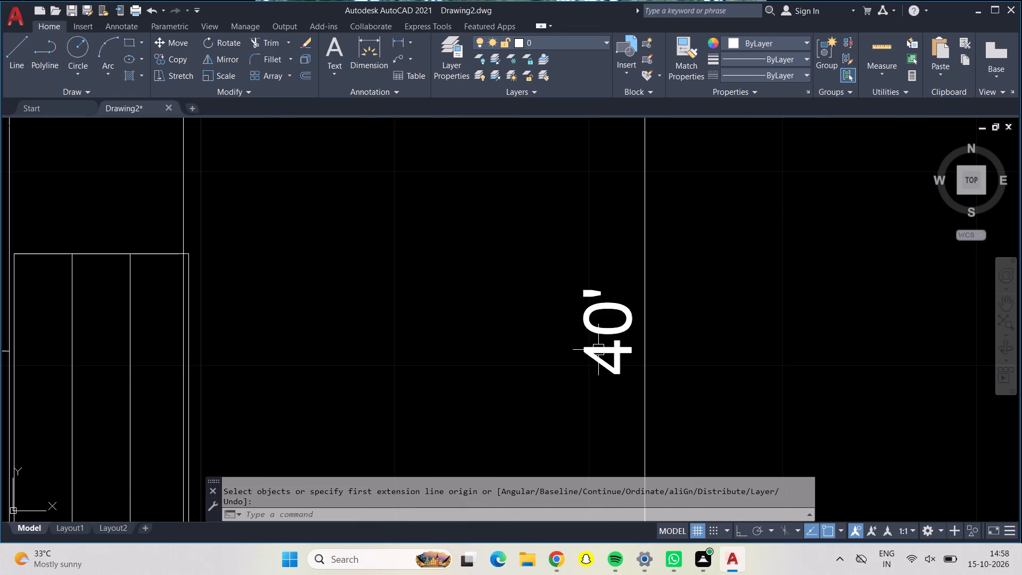
pyautogui.doubleClick(610, 317)
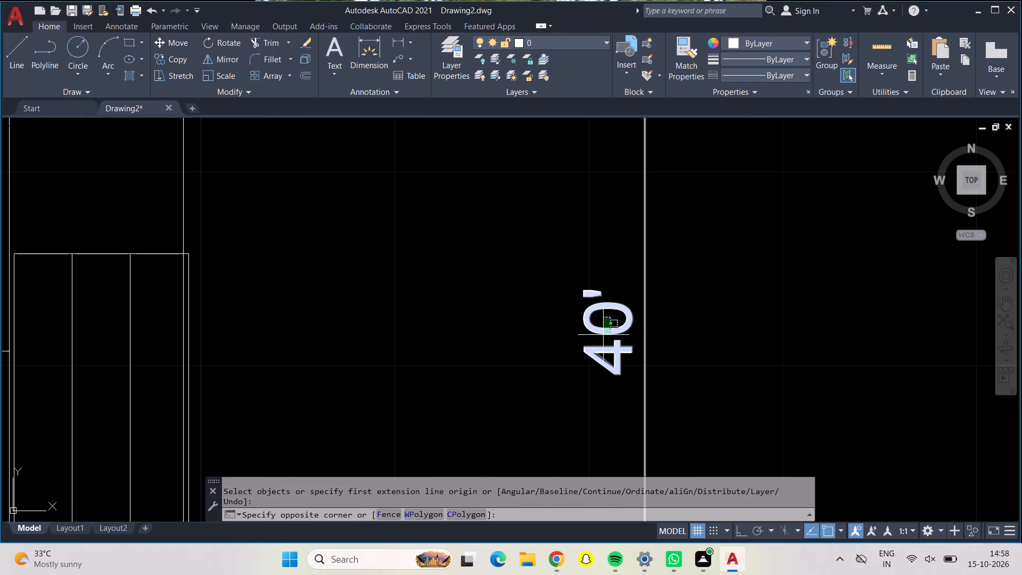
pyautogui.click(614, 335)
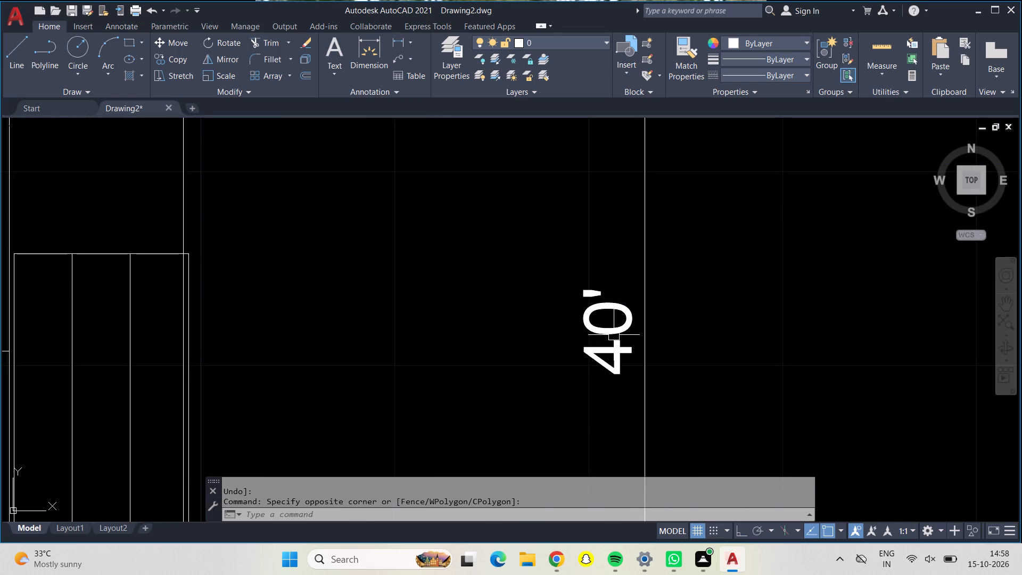
pyautogui.doubleClick(609, 331)
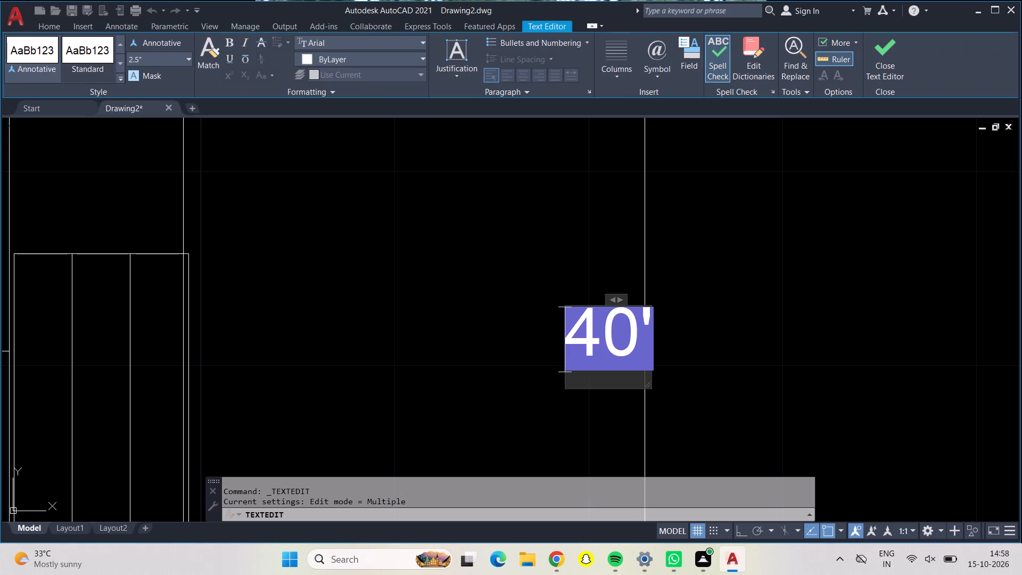
pyautogui.click(640, 357)
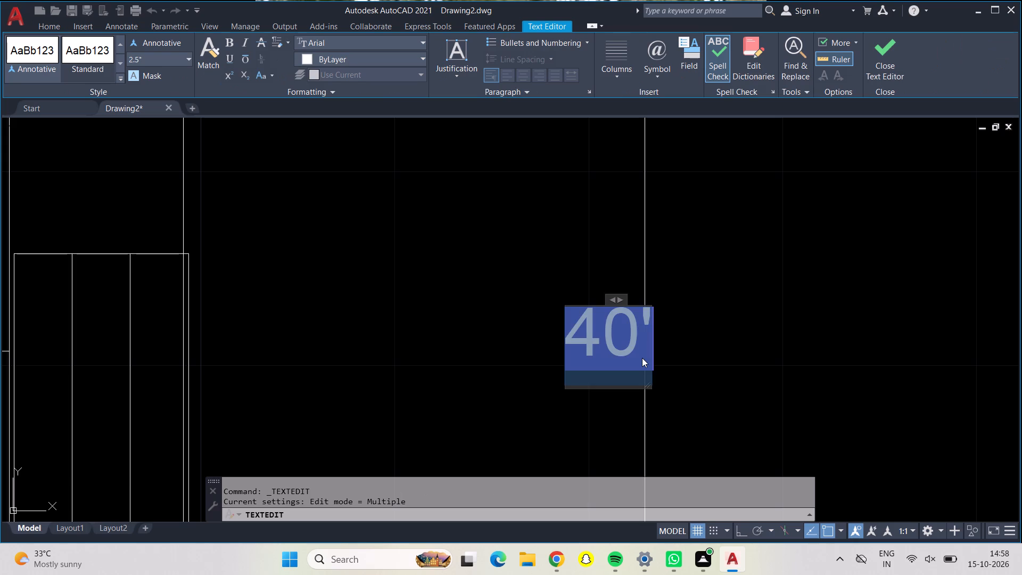
pyautogui.press('BackSpace')
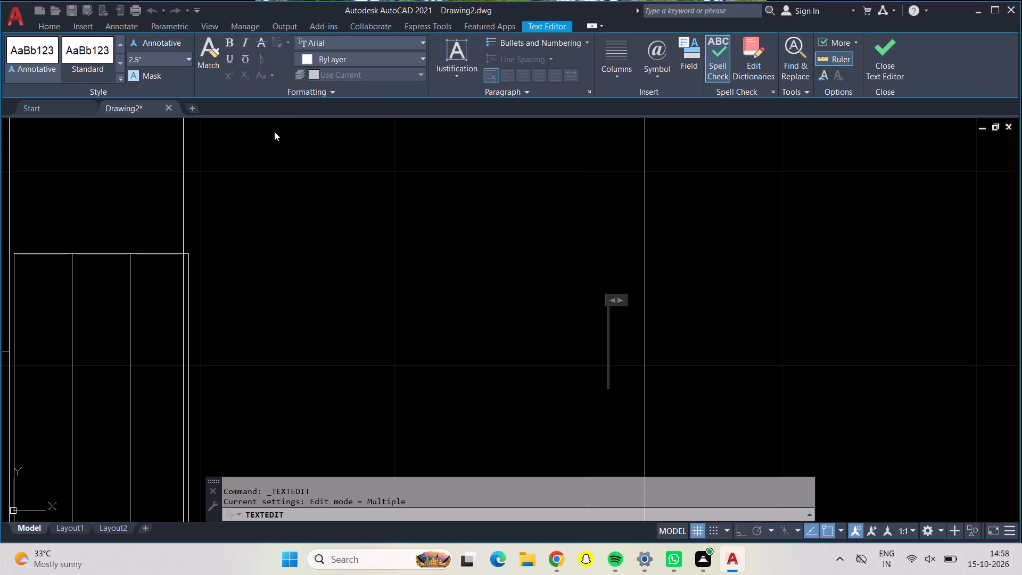
pyautogui.click(188, 60)
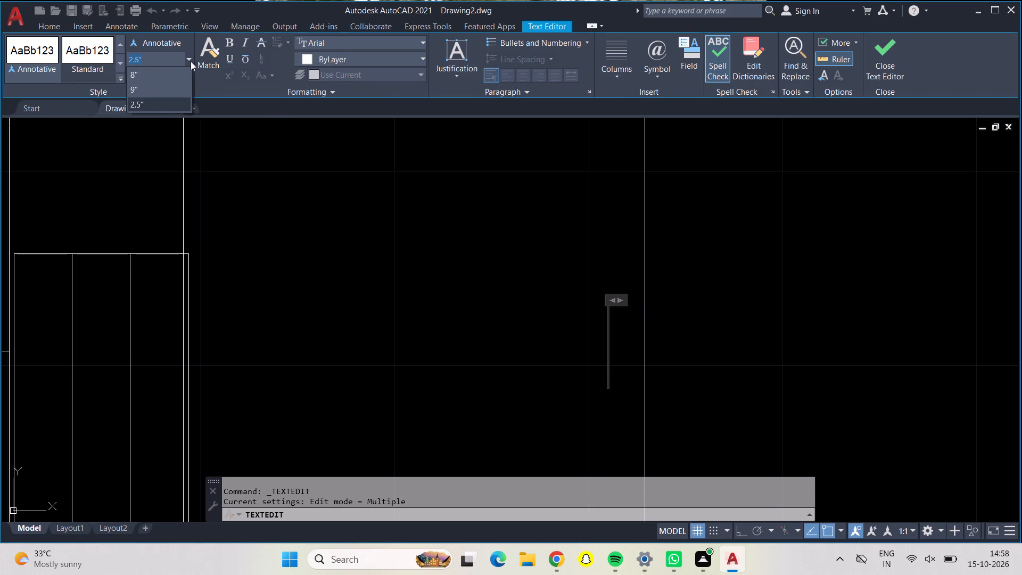
pyautogui.click(158, 94)
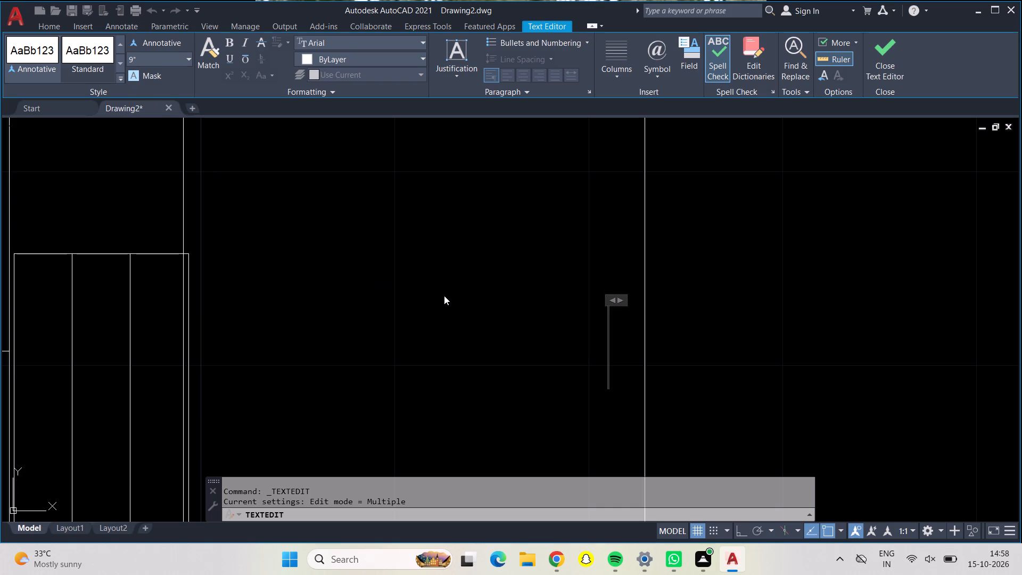
pyautogui.write("40'")
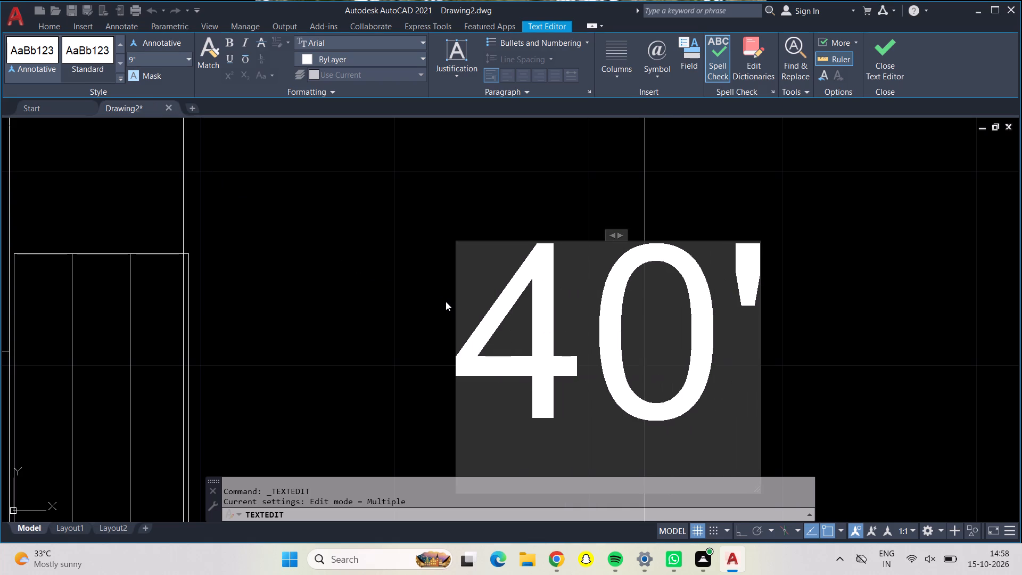
pyautogui.click(905, 235)
# Re-enter the overall width dimension's text above the plan as 20' with a text height of 9".
pyautogui.scroll(-1, 880, 254)
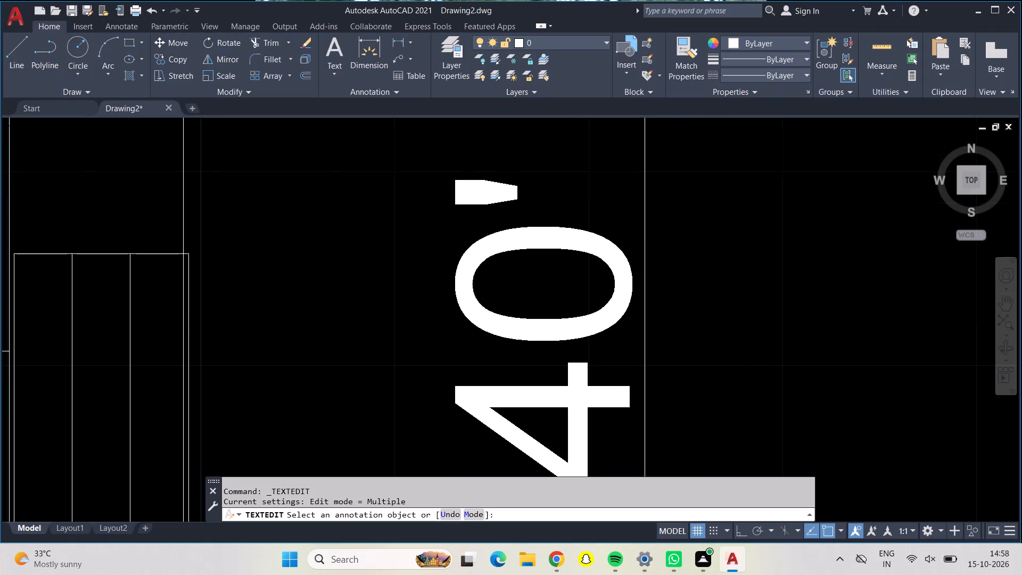
pyautogui.scroll(-1, 835, 285)
pyautogui.scroll(-2, 638, 256)
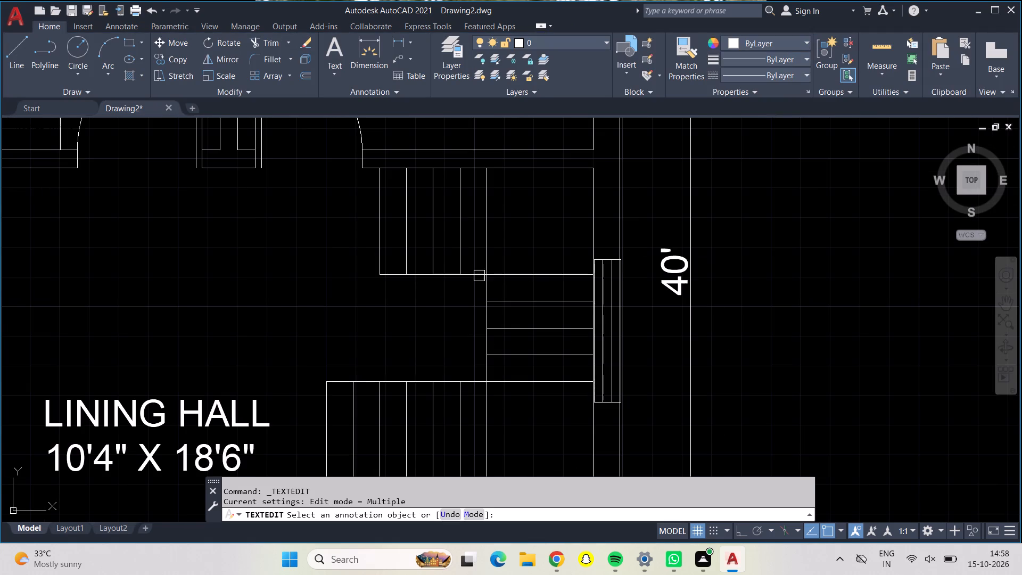
pyautogui.moveTo(524, 227); pyautogui.dragTo(571, 574, button='middle')
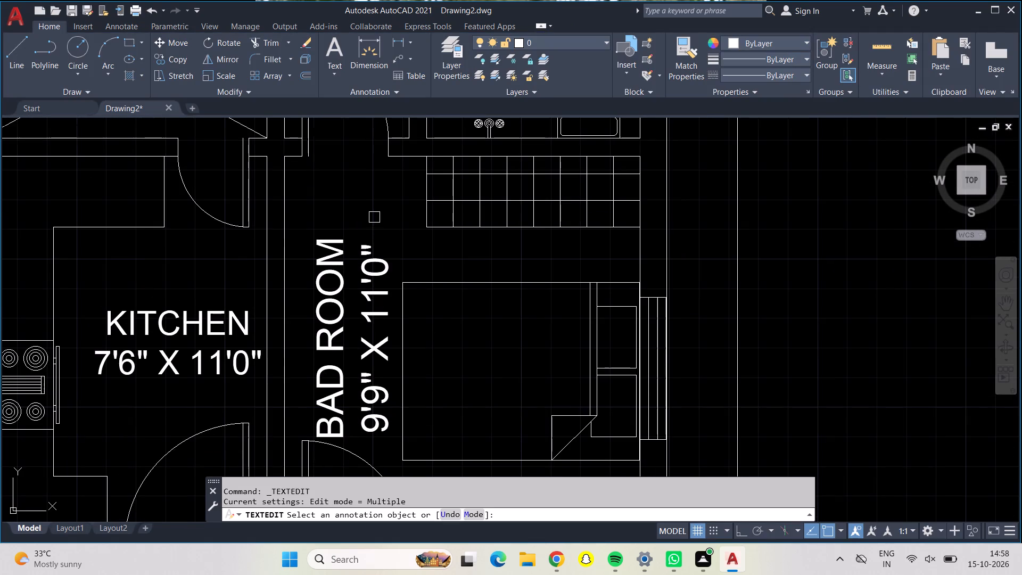
pyautogui.moveTo(374, 209); pyautogui.dragTo(501, 545, button='middle')
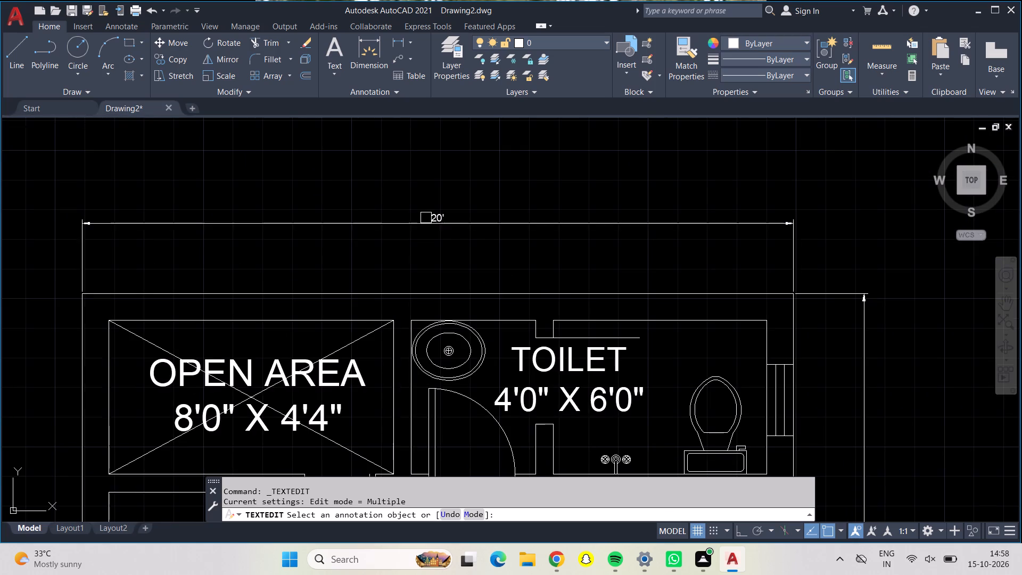
pyautogui.scroll(6, 427, 217)
pyautogui.tripleClick(511, 223)
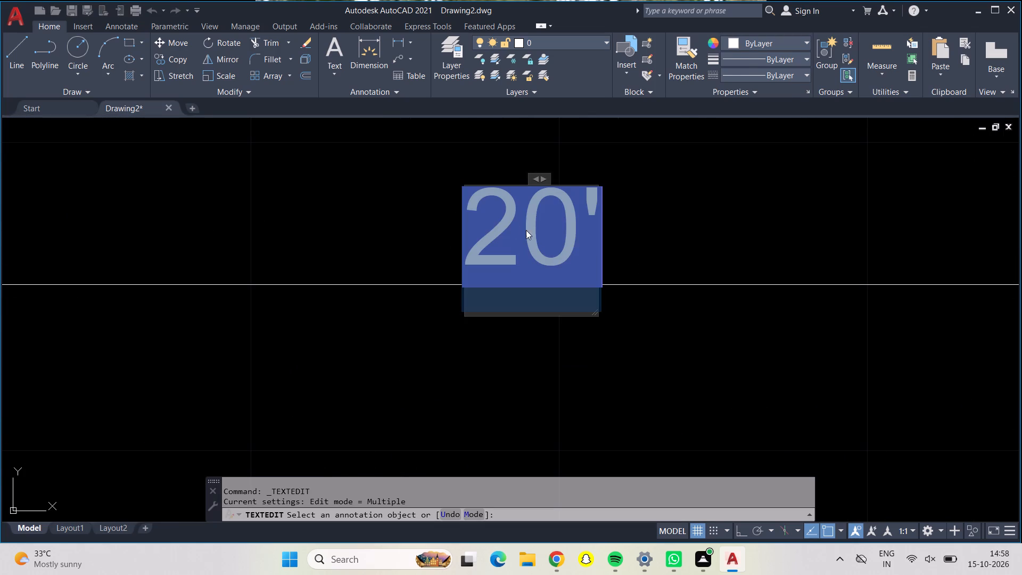
pyautogui.click(584, 247)
pyautogui.press('BackSpace')
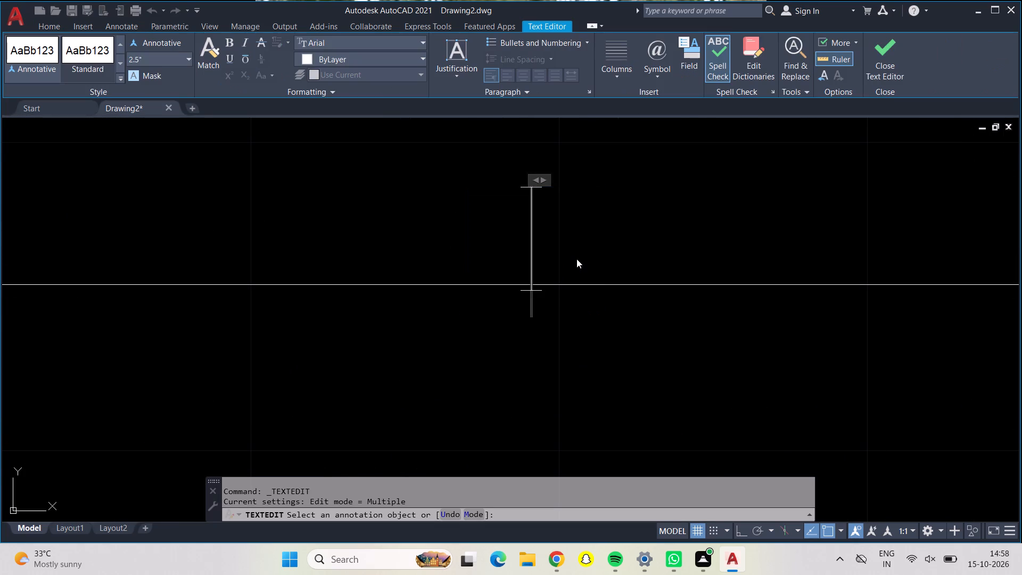
pyautogui.click(189, 57)
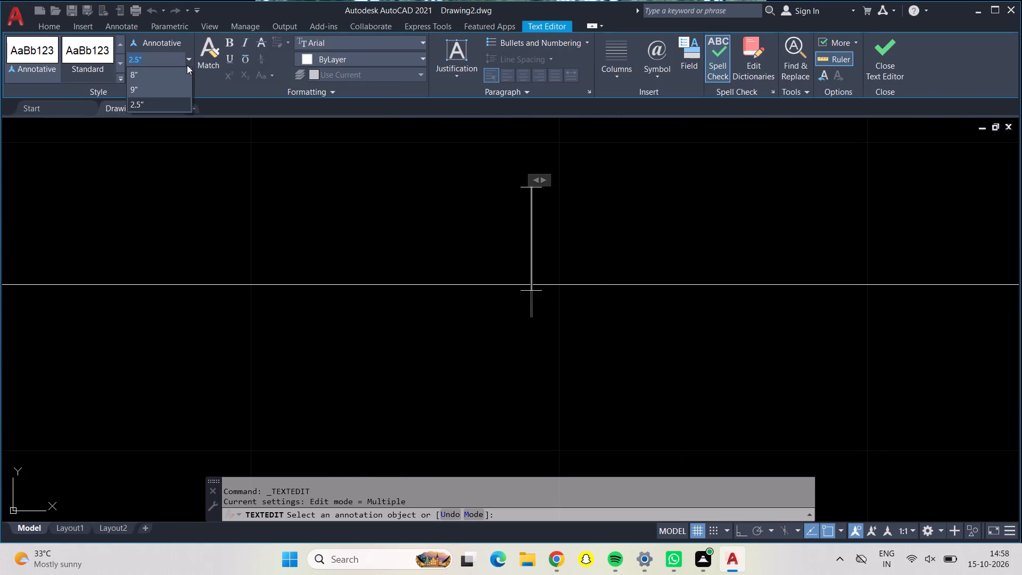
pyautogui.click(184, 91)
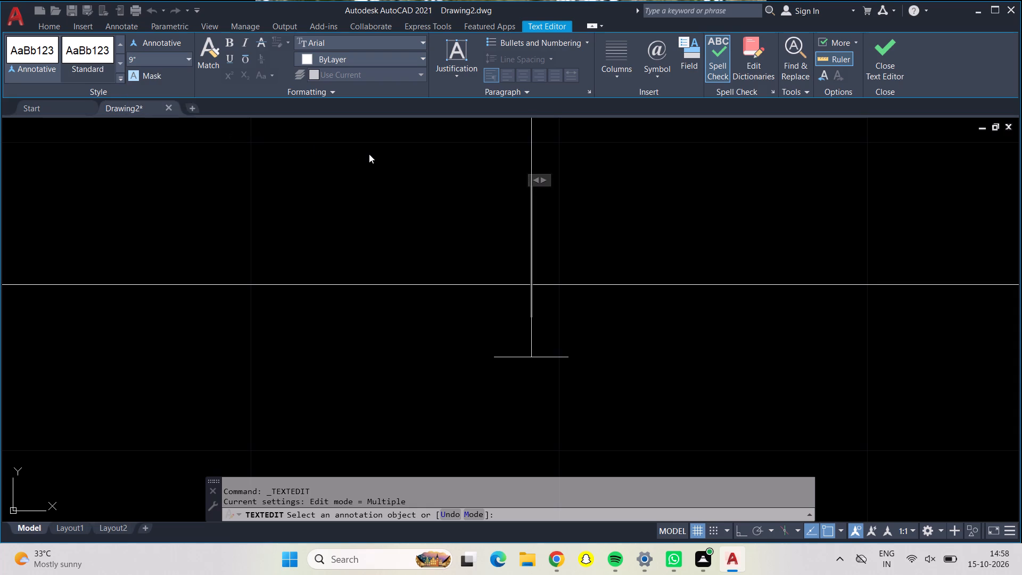
pyautogui.write("20'")
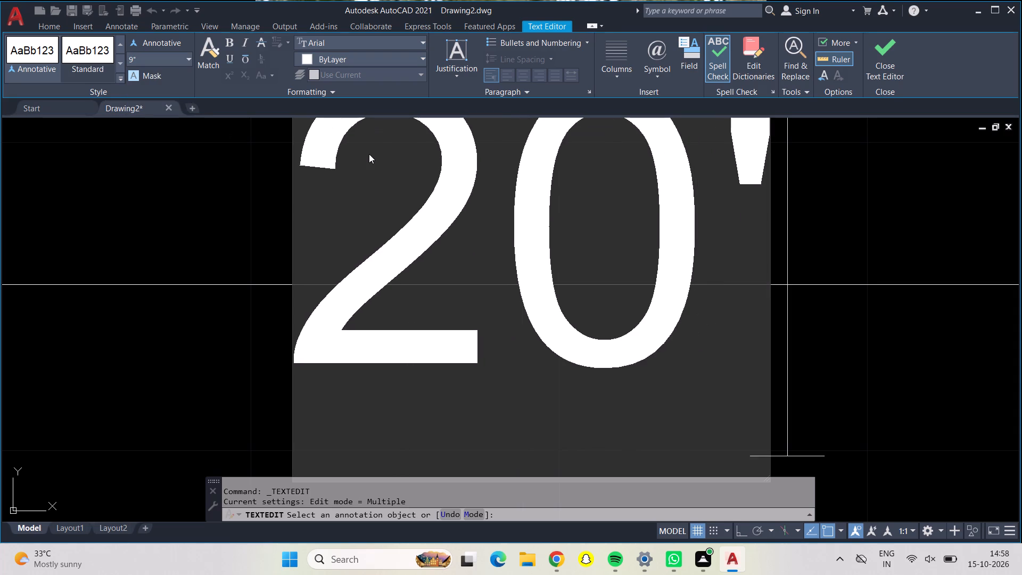
pyautogui.click(171, 237)
# Start adding text in the empty space outside the plan, beyond the overall length dimension.
pyautogui.scroll(-2, 197, 261)
pyautogui.scroll(1, 225, 279)
pyautogui.scroll(-3, 353, 299)
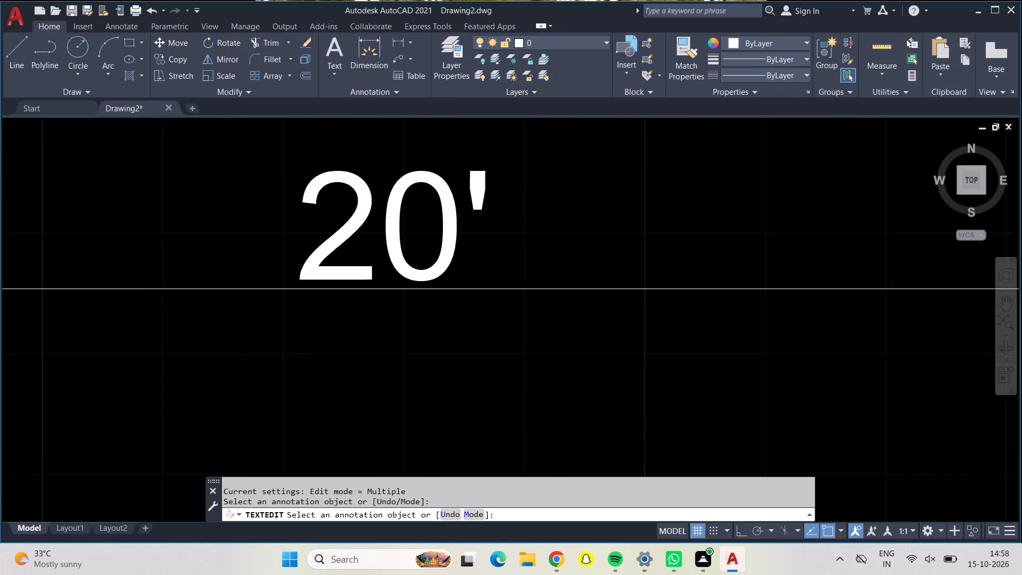
pyautogui.scroll(-2, 416, 330)
pyautogui.scroll(1, 419, 330)
pyautogui.scroll(-1, 429, 339)
pyautogui.moveTo(436, 343); pyautogui.dragTo(463, 138, button='middle')
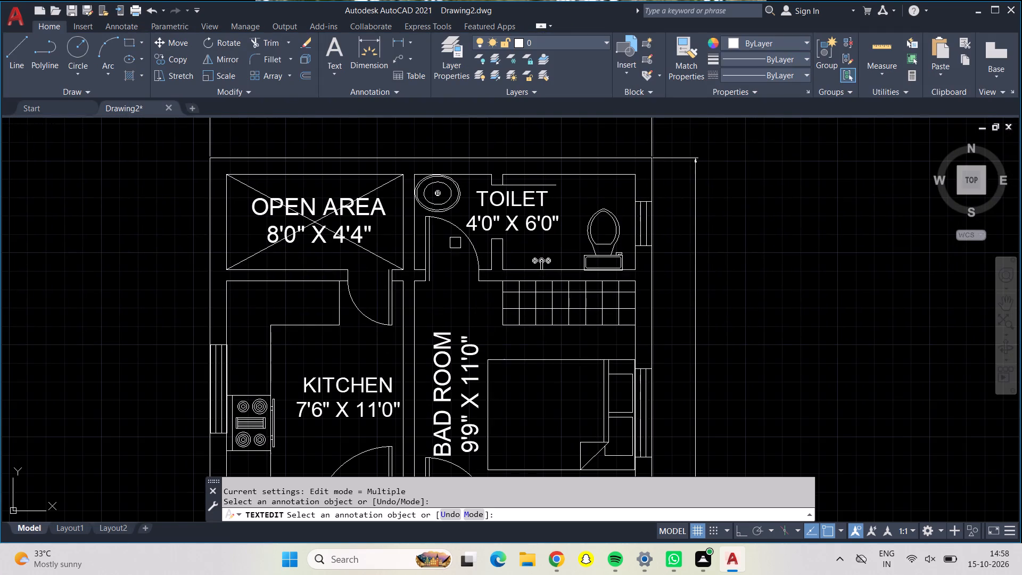
pyautogui.scroll(-1, 442, 311)
pyautogui.moveTo(442, 311); pyautogui.dragTo(433, 225, button='middle')
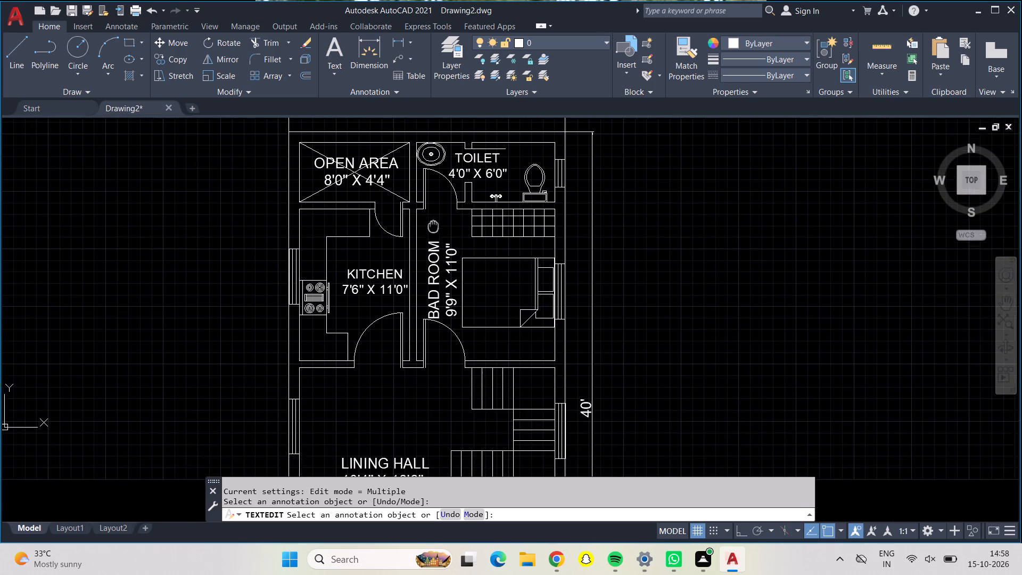
pyautogui.moveTo(433, 225); pyautogui.dragTo(433, 224, button='middle')
pyautogui.moveTo(419, 389); pyautogui.dragTo(411, 298, button='middle')
pyautogui.scroll(-1, 414, 307)
pyautogui.moveTo(416, 309); pyautogui.dragTo(346, 313, button='middle')
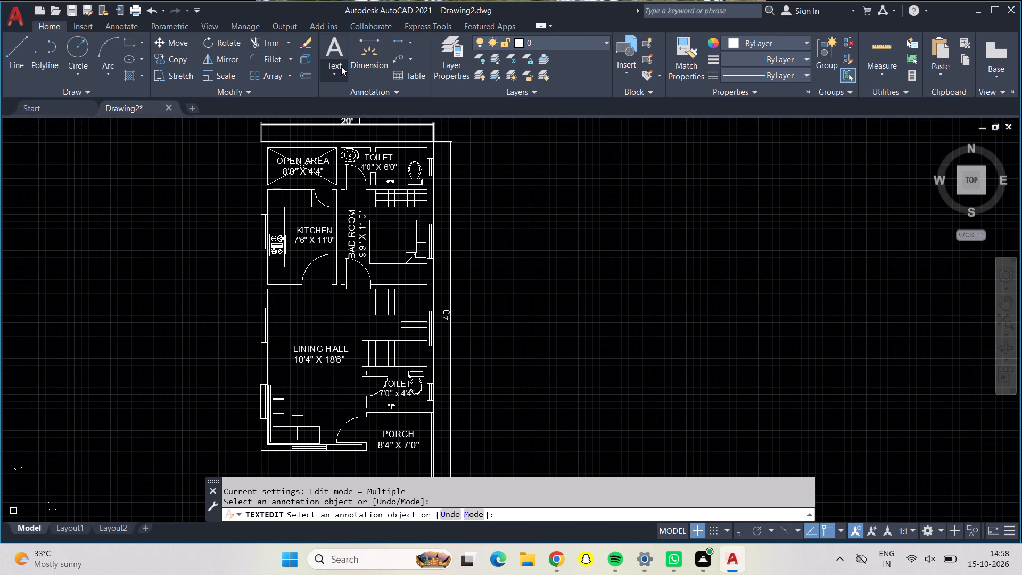
pyautogui.click(342, 63)
pyautogui.click(543, 185)
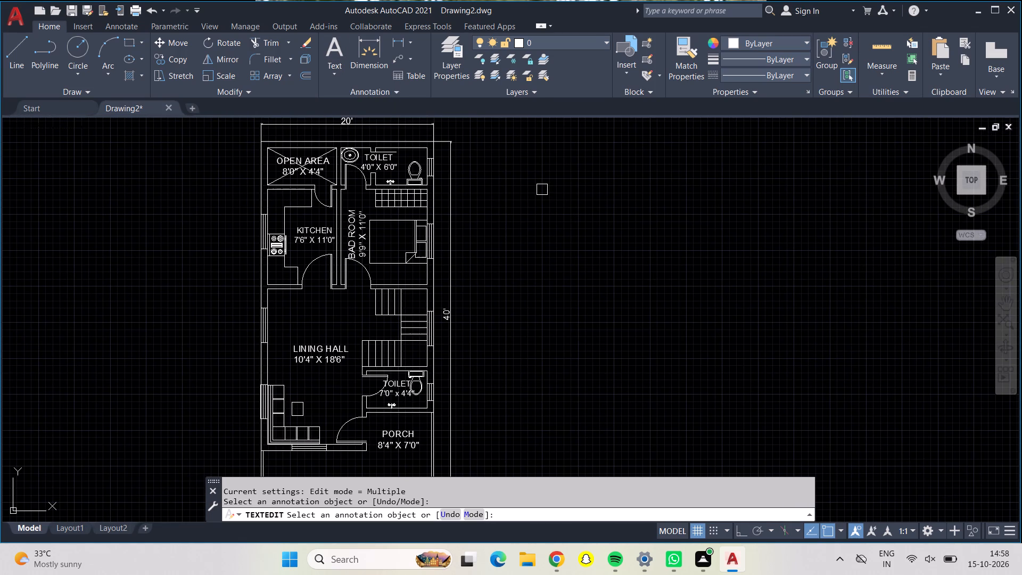
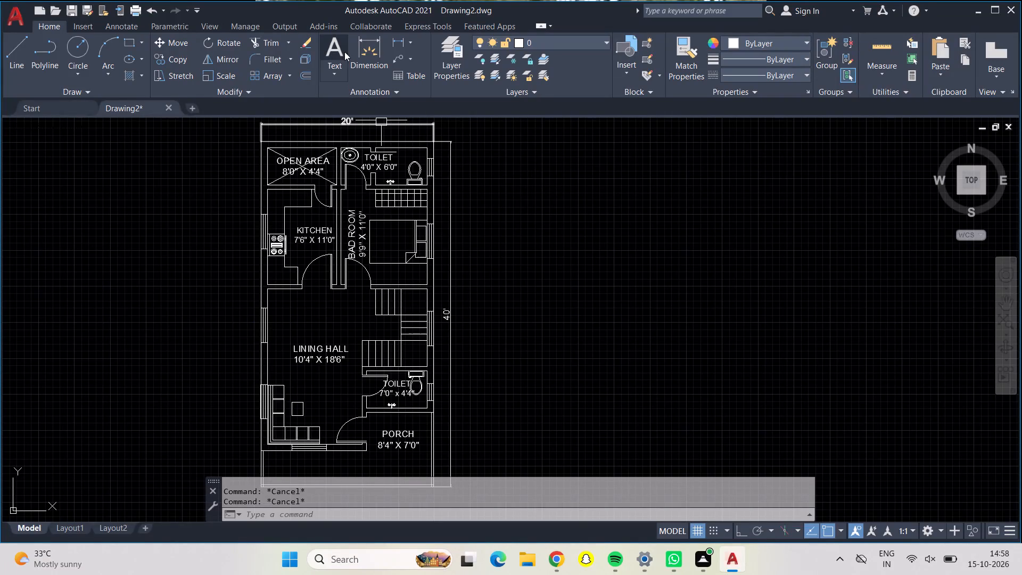
# Create a centred multiline text "W" with 9" height in the empty space east of the floor plan.
pyautogui.click(344, 51)
pyautogui.click(604, 226)
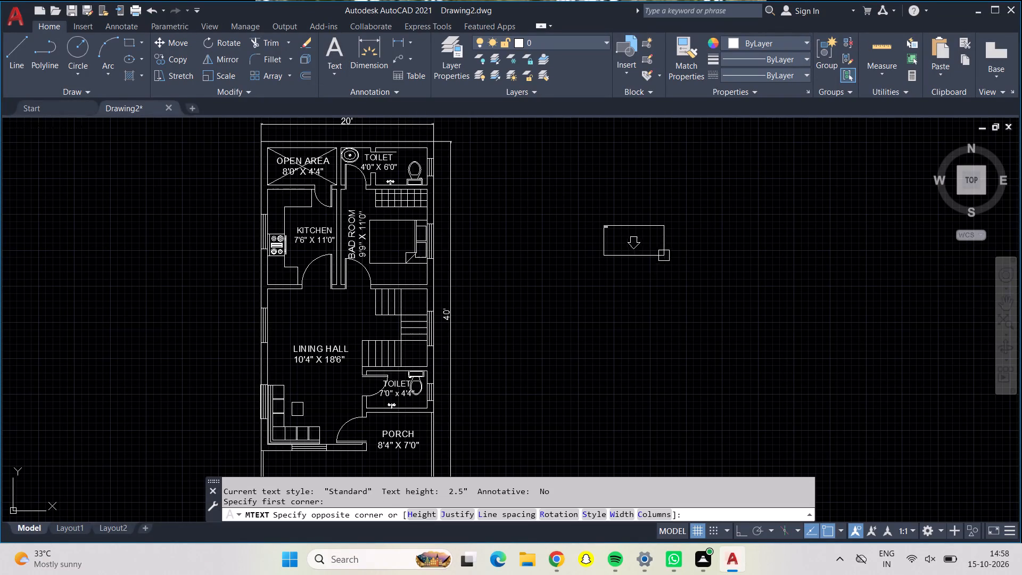
pyautogui.click(644, 253)
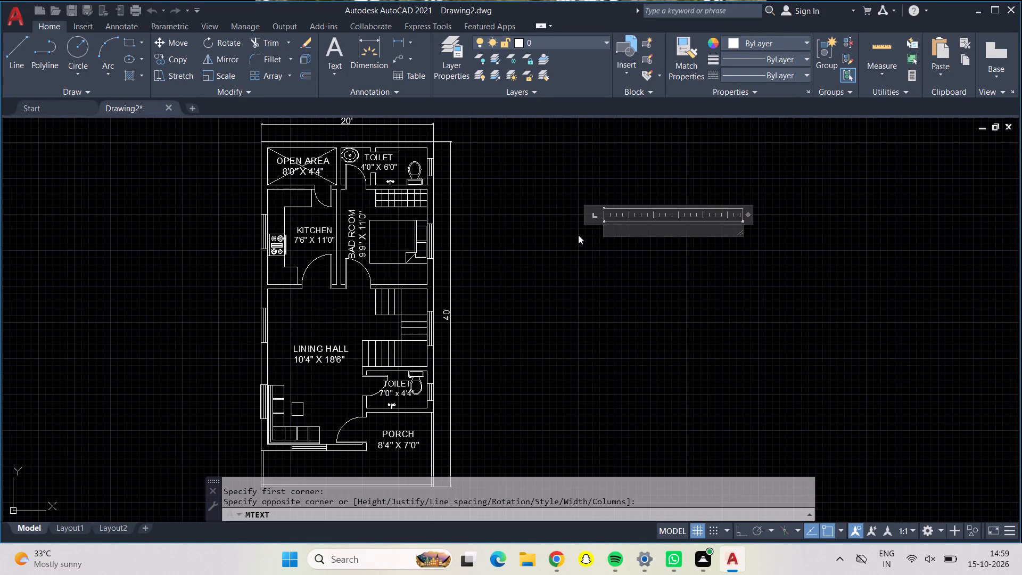
pyautogui.click(189, 52)
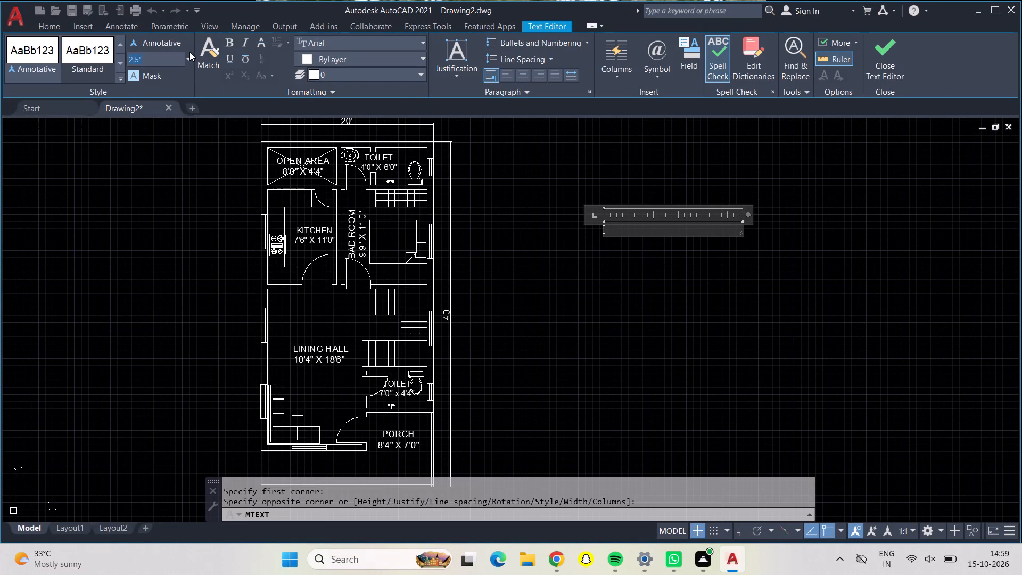
pyautogui.click(175, 92)
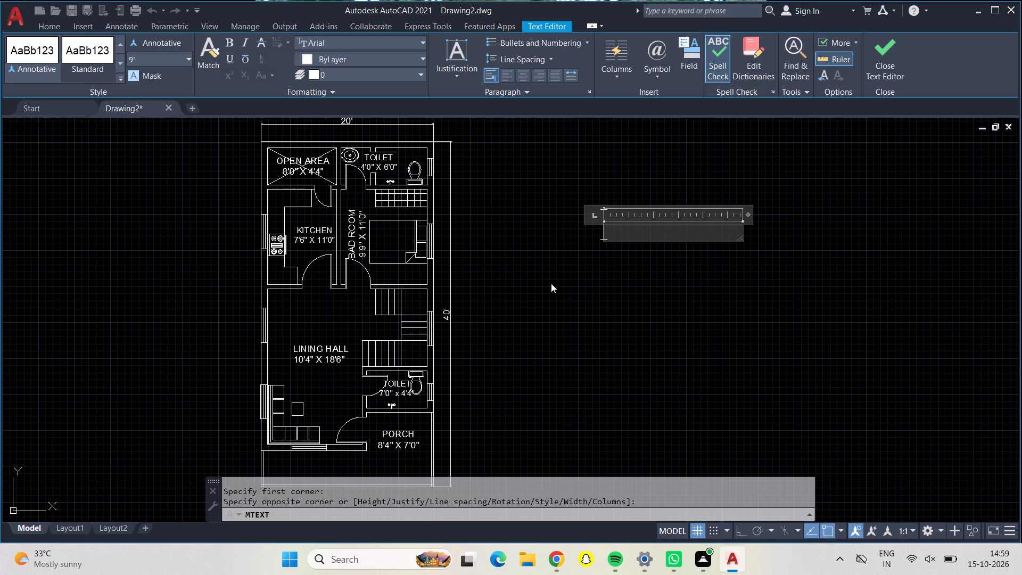
pyautogui.click(528, 75)
pyautogui.hotkey('shift', 'w')
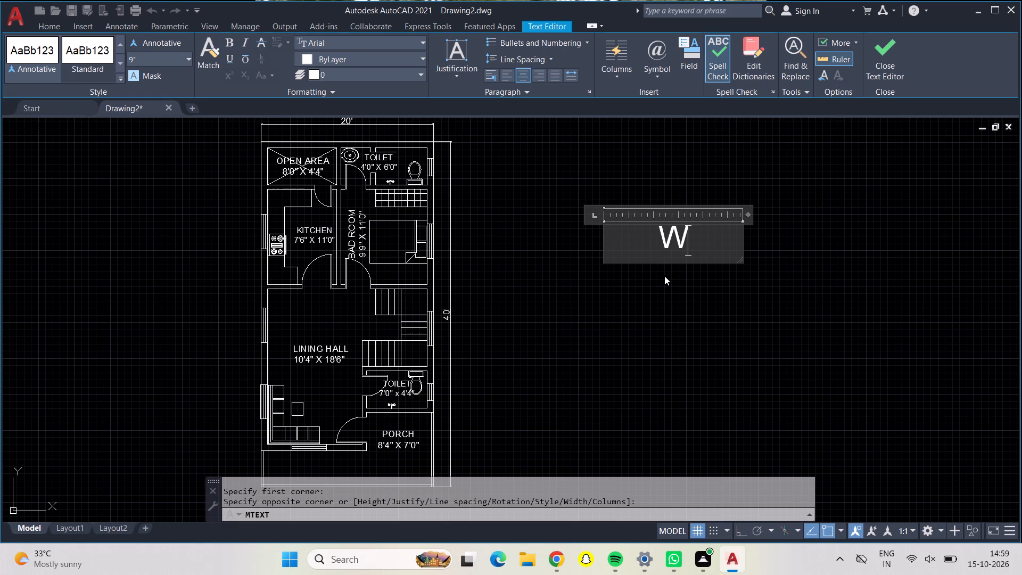
pyautogui.click(664, 276)
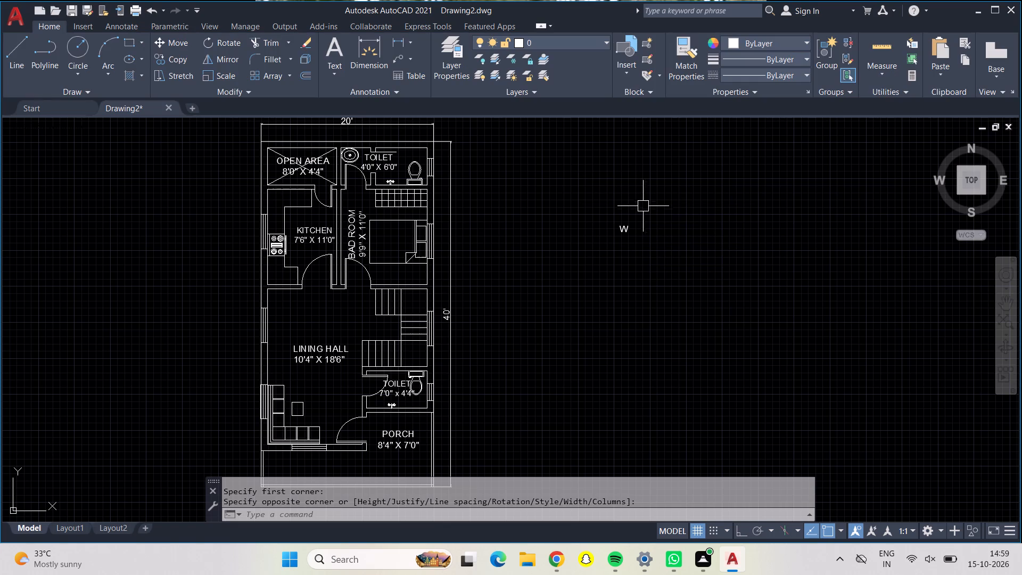
# Copy the W label to the outer side of the bedroom window and the staircase window on the east wall.
pyautogui.click(624, 229)
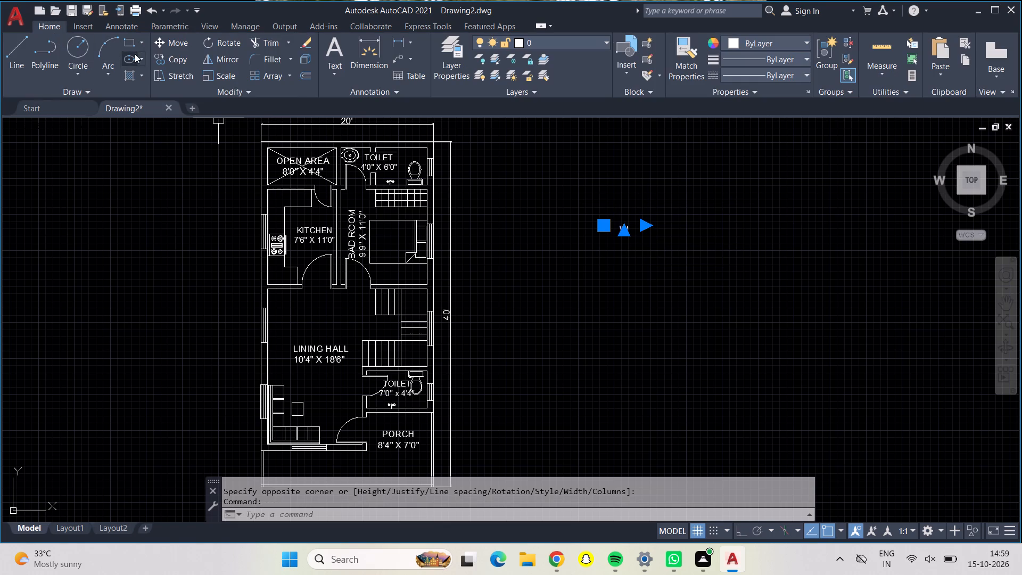
pyautogui.click(174, 58)
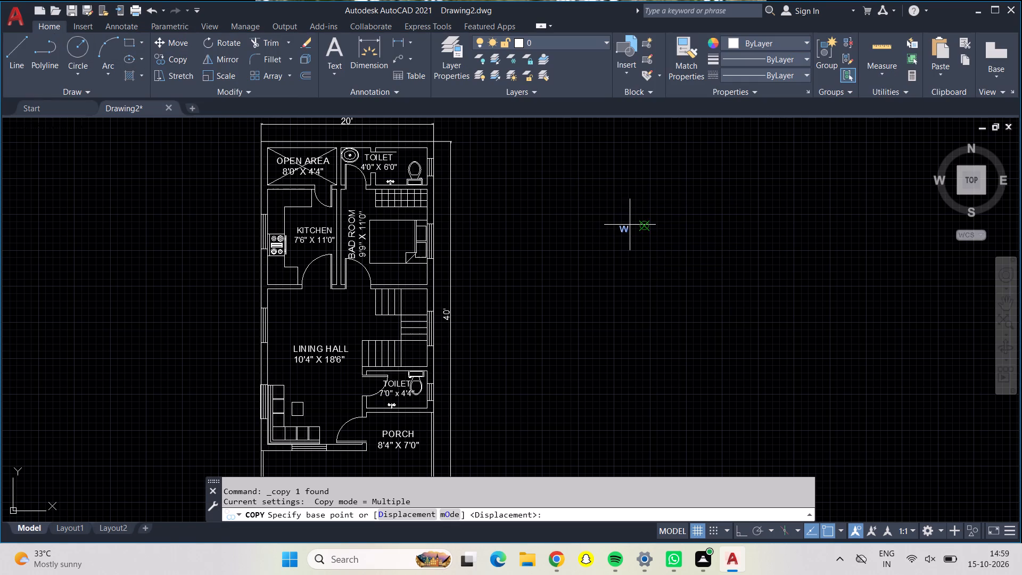
pyautogui.click(625, 230)
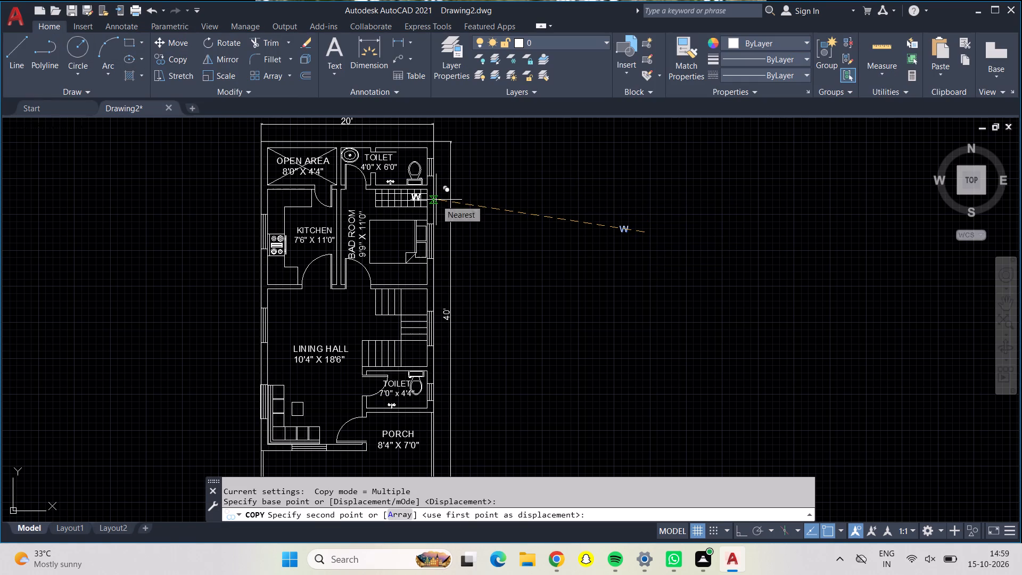
pyautogui.scroll(1, 447, 217)
pyautogui.scroll(-1, 447, 217)
pyautogui.scroll(1, 447, 217)
pyautogui.scroll(-1, 447, 217)
pyautogui.scroll(3, 450, 254)
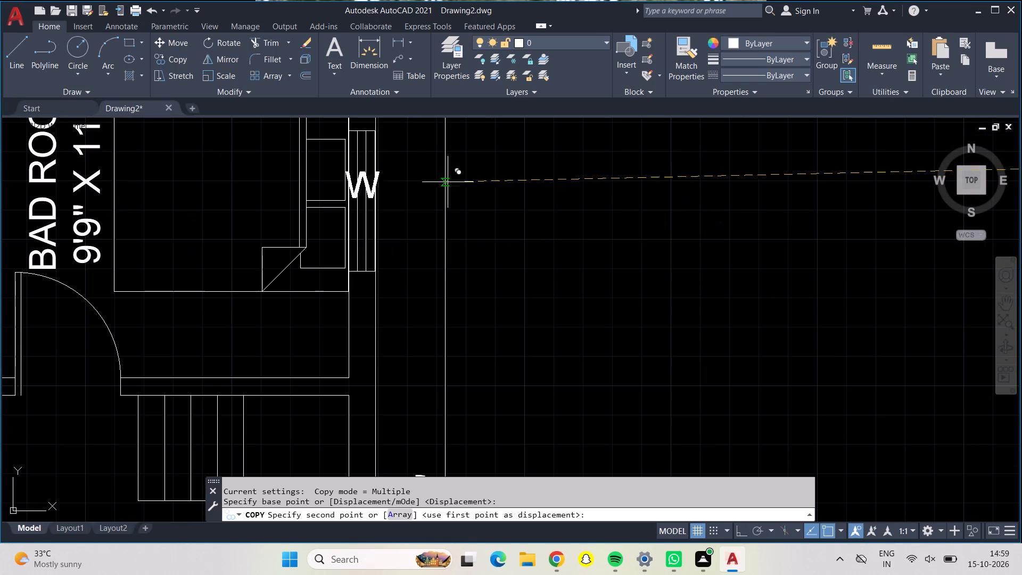
pyautogui.click(479, 211)
pyautogui.scroll(-1, 498, 262)
pyautogui.moveTo(508, 330); pyautogui.dragTo(516, 249, button='middle')
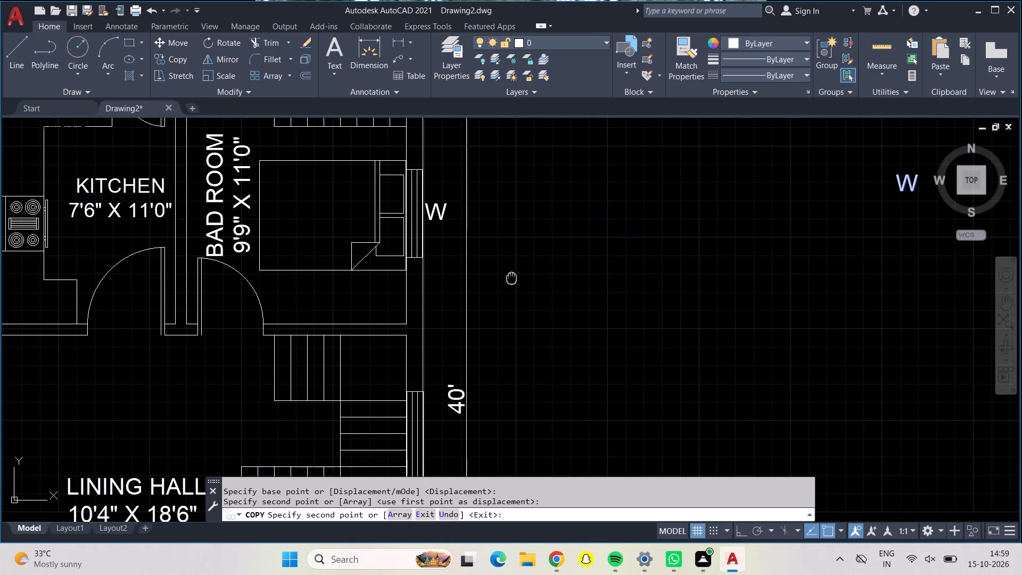
pyautogui.moveTo(516, 249); pyautogui.dragTo(523, 120, button='middle')
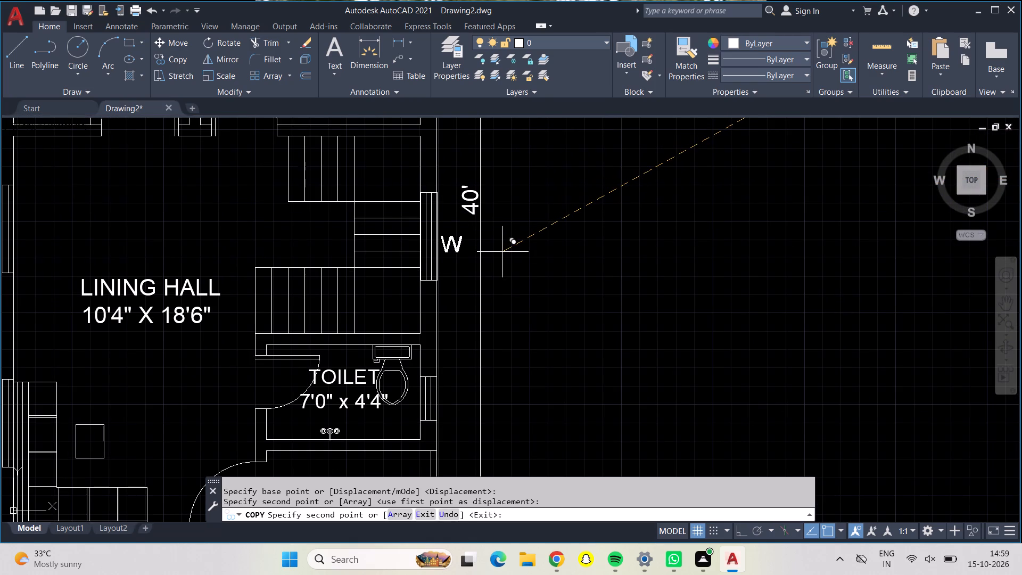
pyautogui.click(502, 252)
# Place further W copies below the lining hall's front window and outside its west window beside the sofa.
pyautogui.moveTo(518, 367); pyautogui.dragTo(531, 207, button='middle')
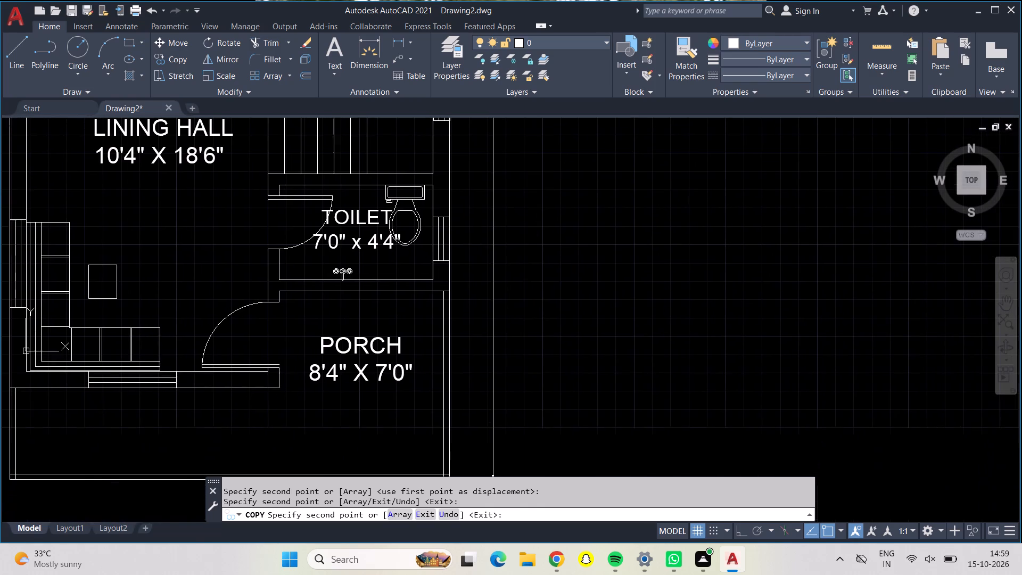
pyautogui.moveTo(337, 455); pyautogui.dragTo(563, 374, button='middle')
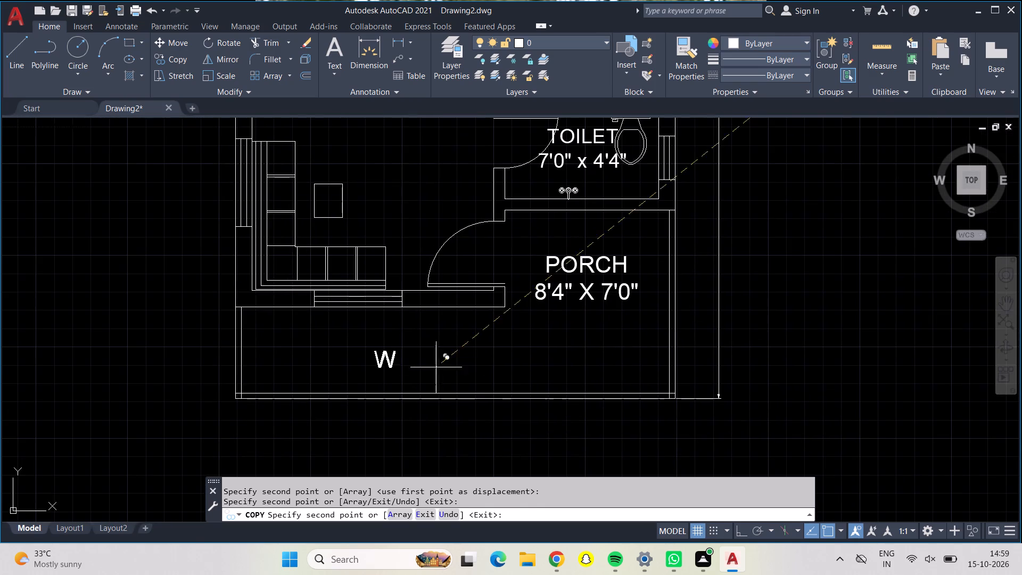
pyautogui.scroll(3, 386, 336)
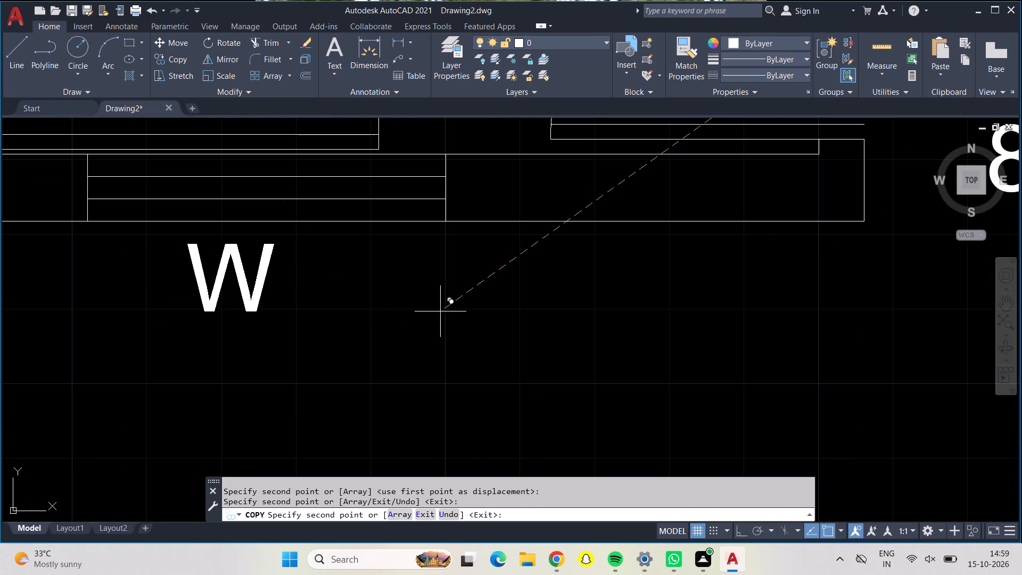
pyautogui.click(472, 310)
pyautogui.scroll(-2, 482, 321)
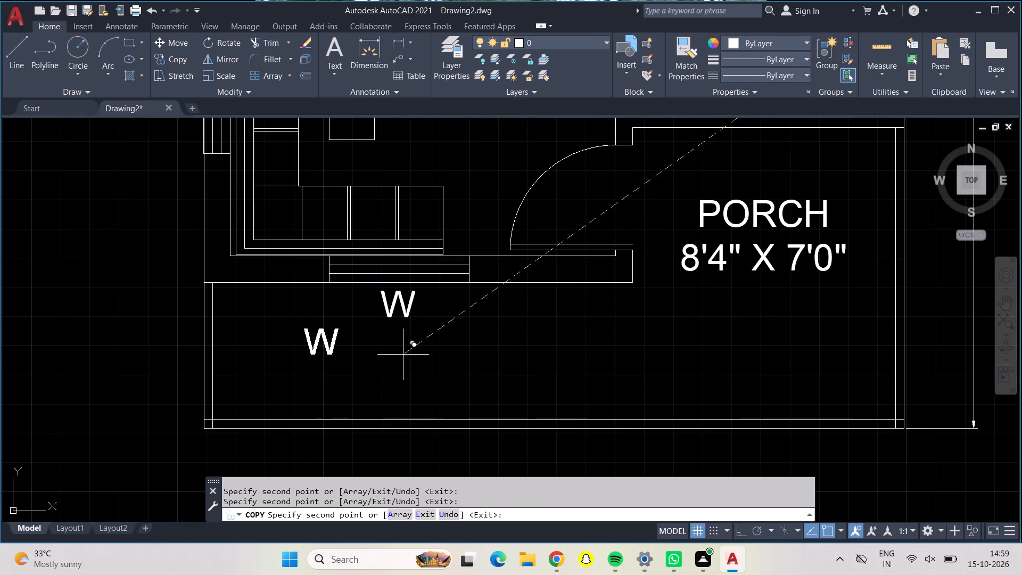
pyautogui.moveTo(373, 349); pyautogui.dragTo(507, 439, button='middle')
pyautogui.moveTo(354, 191); pyautogui.dragTo(356, 191, button='middle')
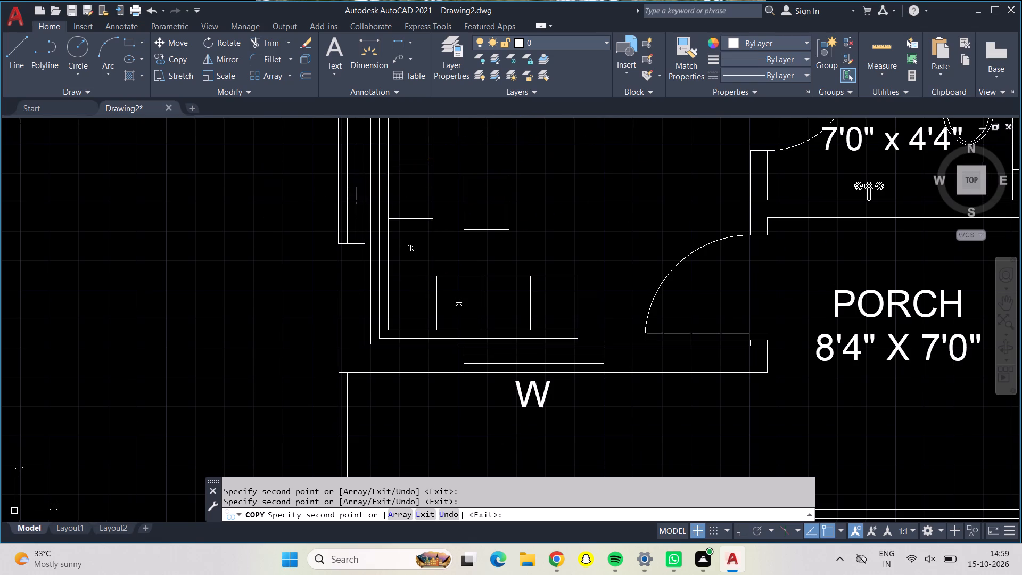
pyautogui.moveTo(356, 191); pyautogui.dragTo(383, 308, button='middle')
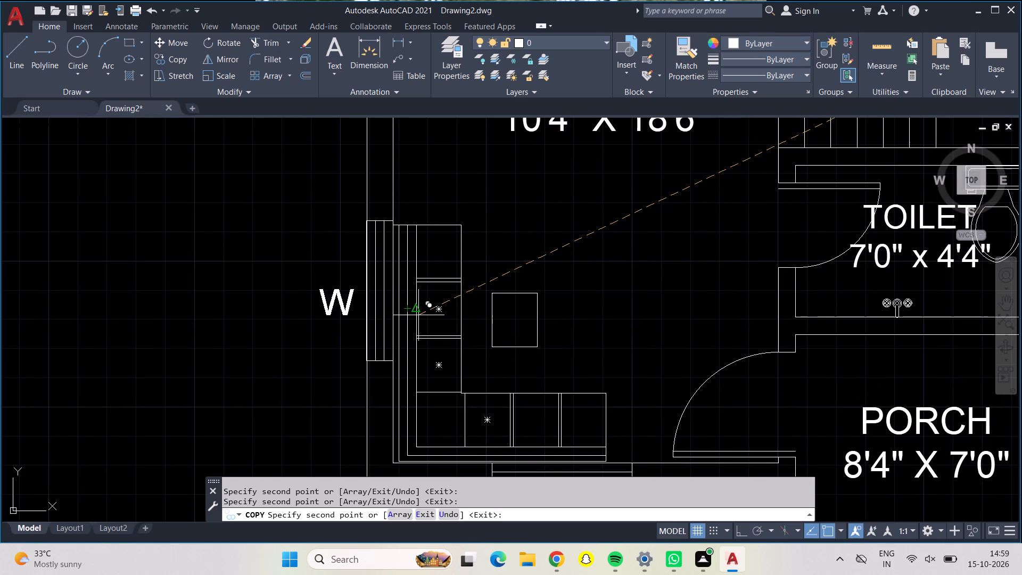
pyautogui.click(418, 315)
# Place W copies outside the lining hall's upper west window and the kitchen window, and finish copying.
pyautogui.moveTo(265, 232); pyautogui.dragTo(279, 259, button='middle')
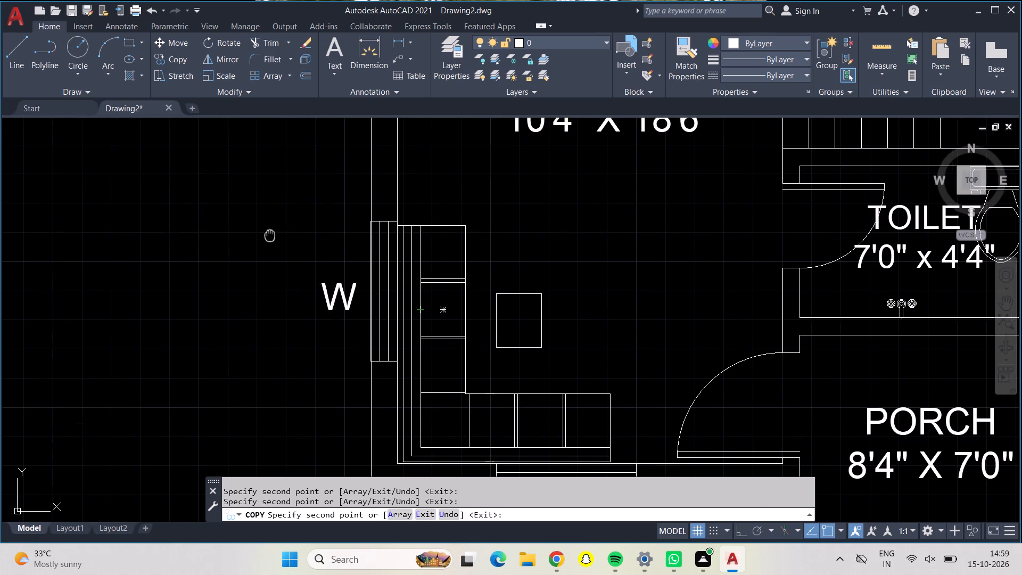
pyautogui.moveTo(279, 259); pyautogui.dragTo(280, 521, button='middle')
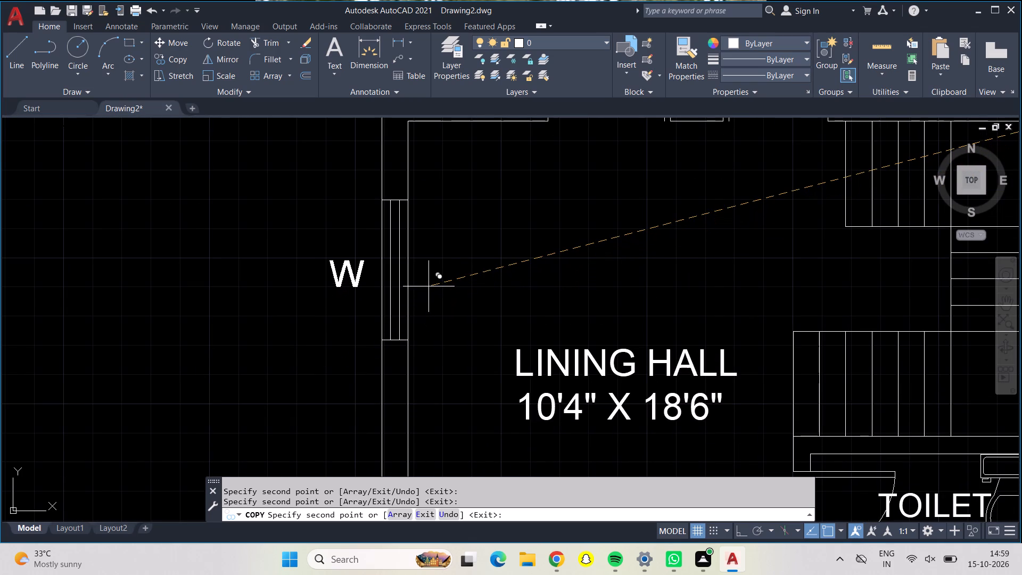
pyautogui.click(430, 286)
pyautogui.moveTo(440, 216); pyautogui.dragTo(440, 363, button='middle')
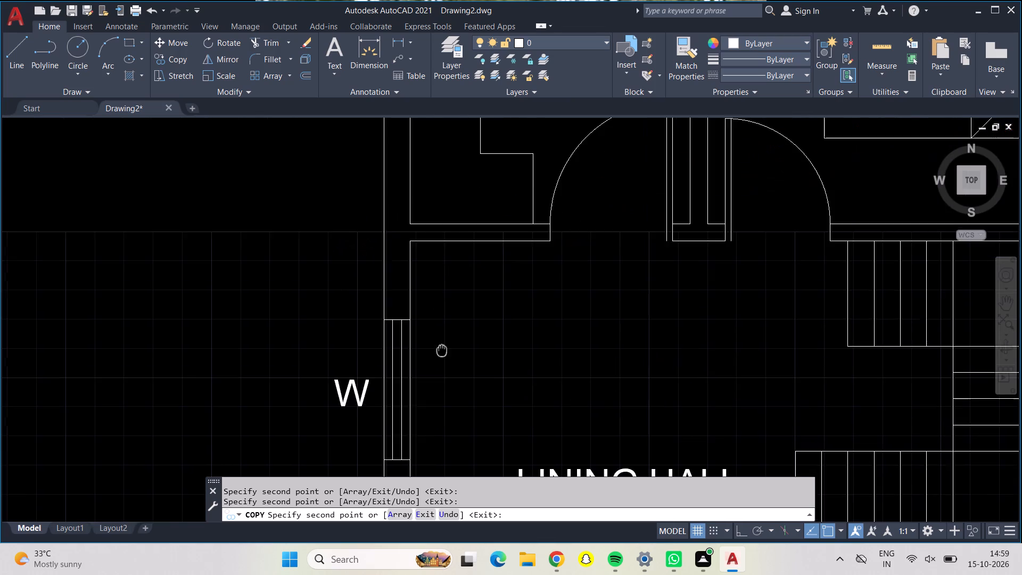
pyautogui.moveTo(440, 363); pyautogui.dragTo(438, 472, button='middle')
pyautogui.moveTo(410, 228); pyautogui.dragTo(407, 395, button='middle')
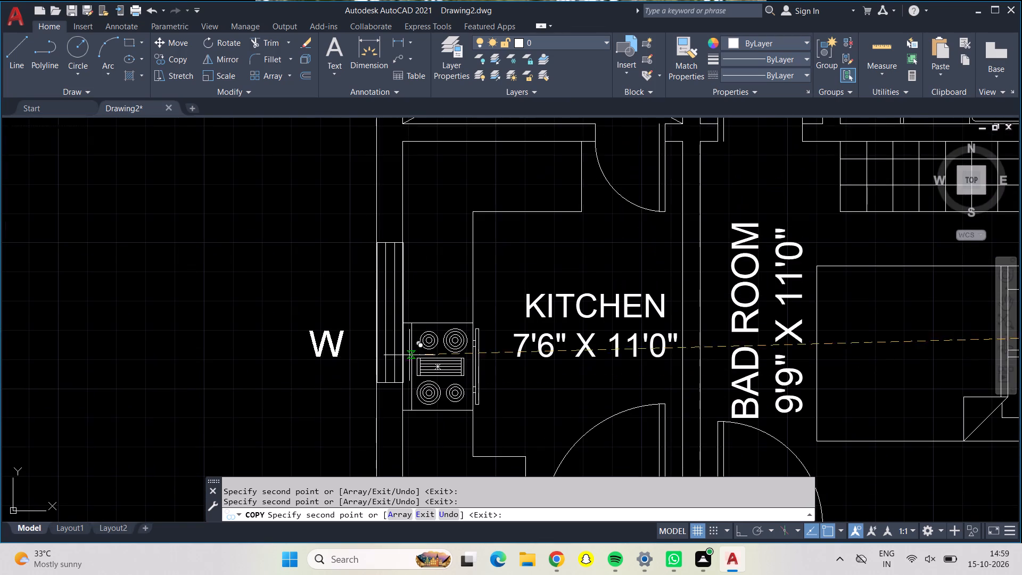
pyautogui.click(433, 323)
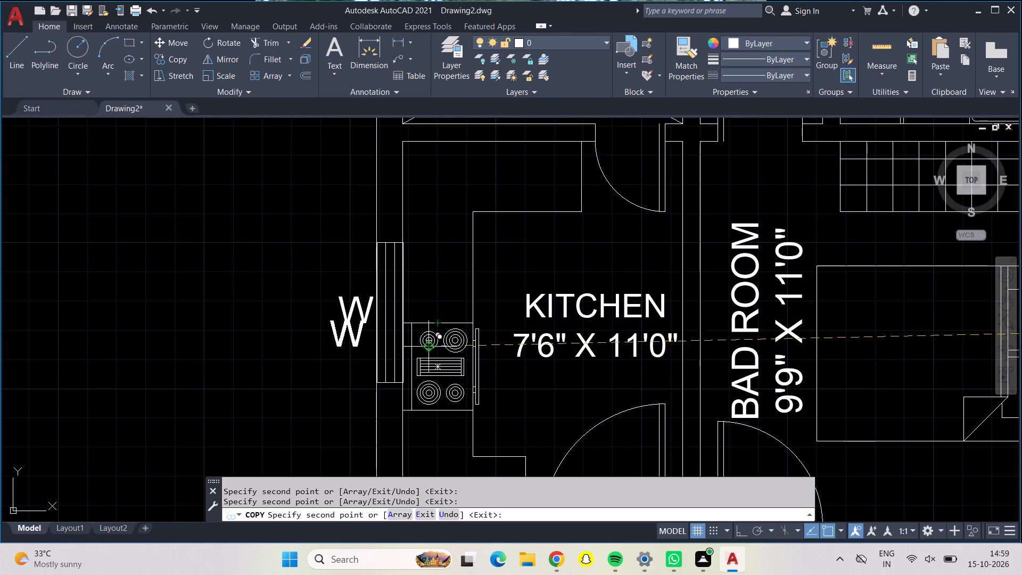
pyautogui.scroll(-2, 428, 348)
pyautogui.moveTo(790, 326); pyautogui.dragTo(757, 198, button='middle')
pyautogui.press('Return')
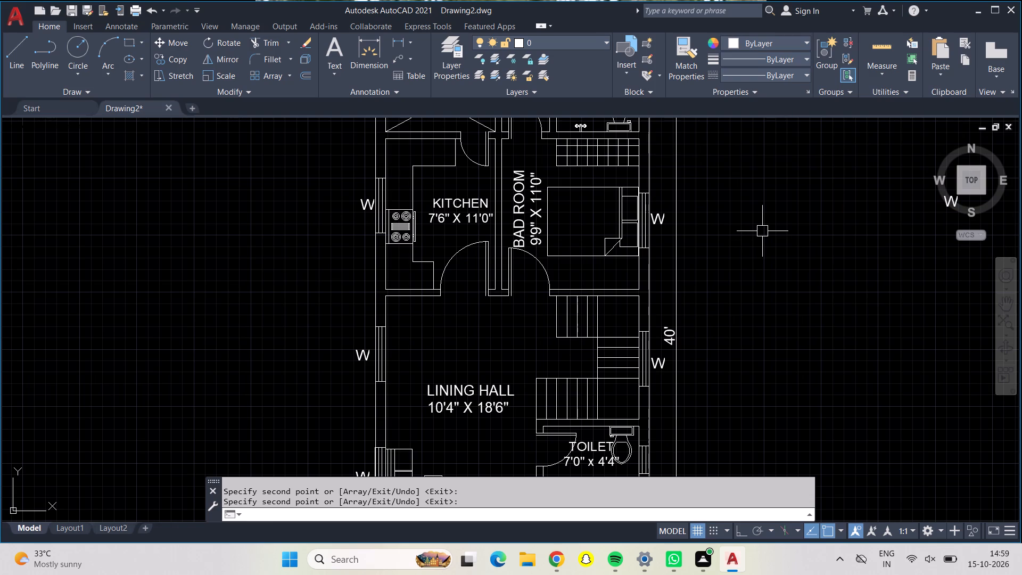
# Create a centred multiline text "V" with 9" height in the empty space east of the bedroom.
pyautogui.click(335, 49)
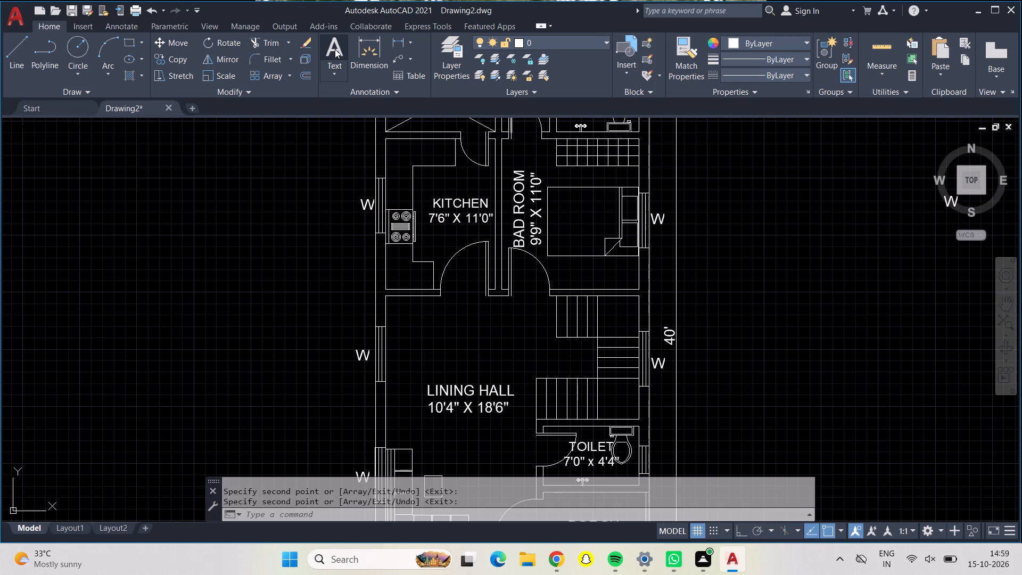
pyautogui.click(333, 64)
pyautogui.click(364, 97)
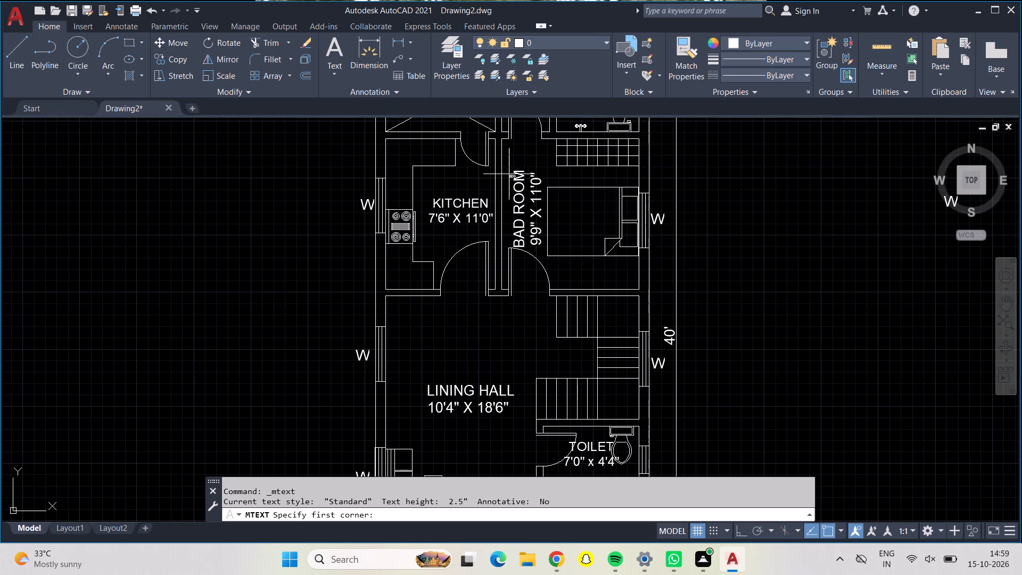
pyautogui.click(771, 199)
pyautogui.click(830, 244)
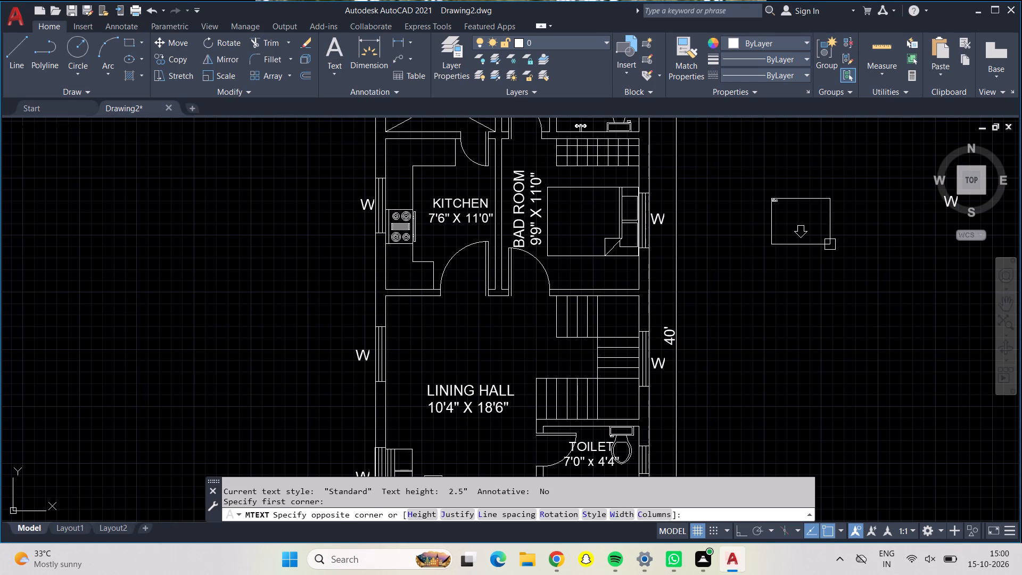
pyautogui.click(191, 59)
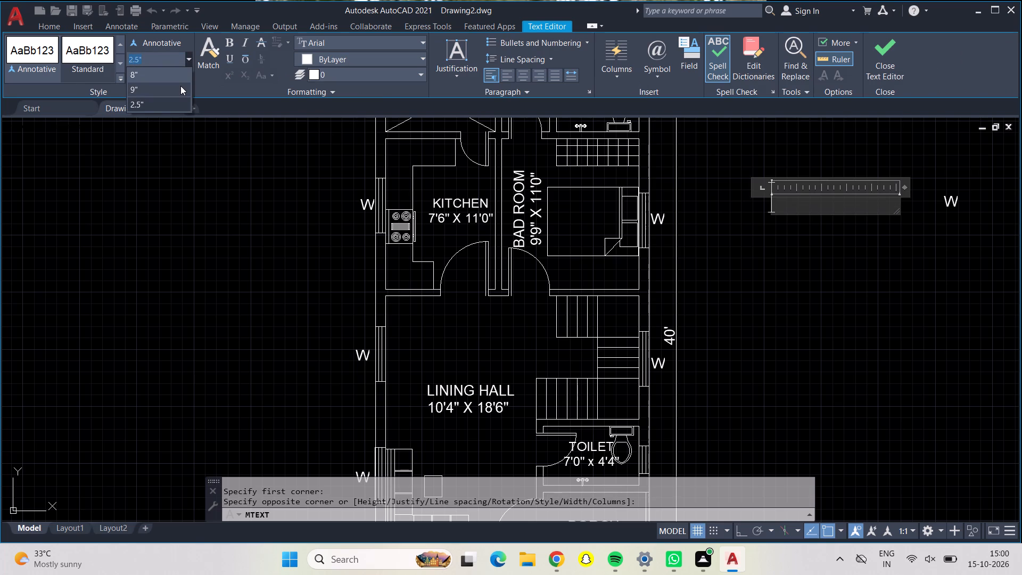
pyautogui.click(180, 86)
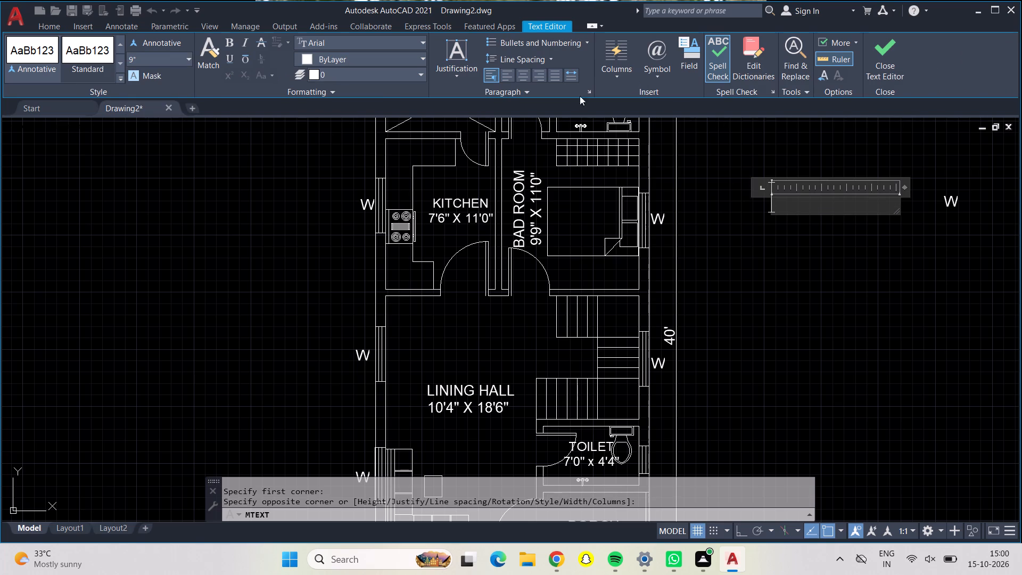
pyautogui.click(520, 77)
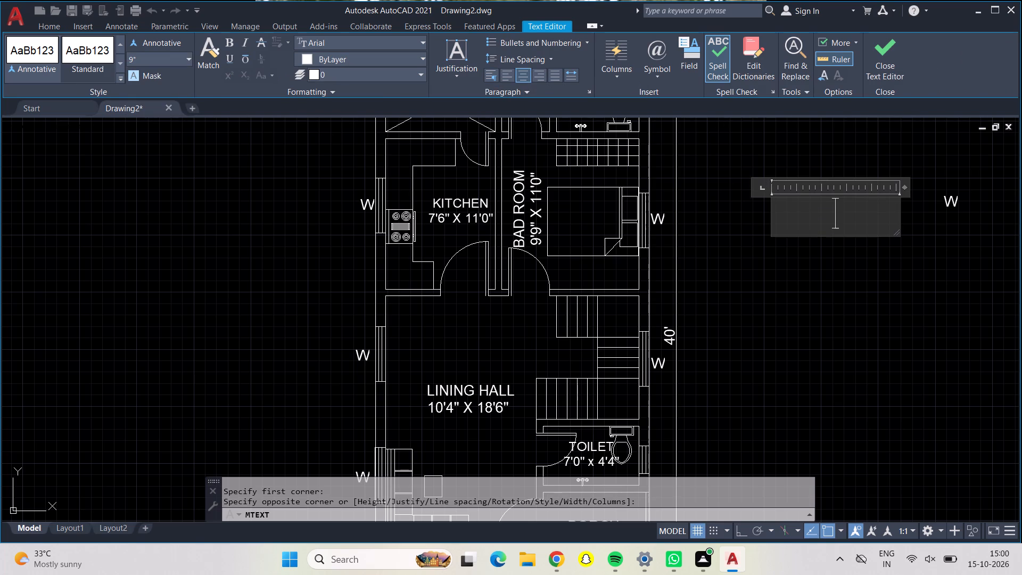
pyautogui.hotkey('shift', 'v')
pyautogui.click(822, 344)
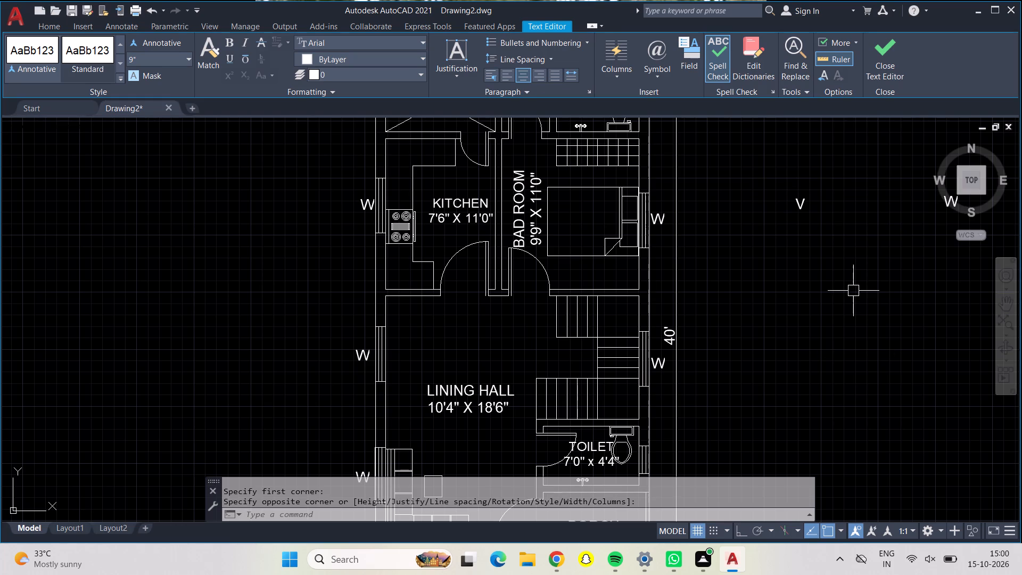
# Copy the V label to the outer side of the ventilators of both toilets on the east wall.
pyautogui.click(804, 200)
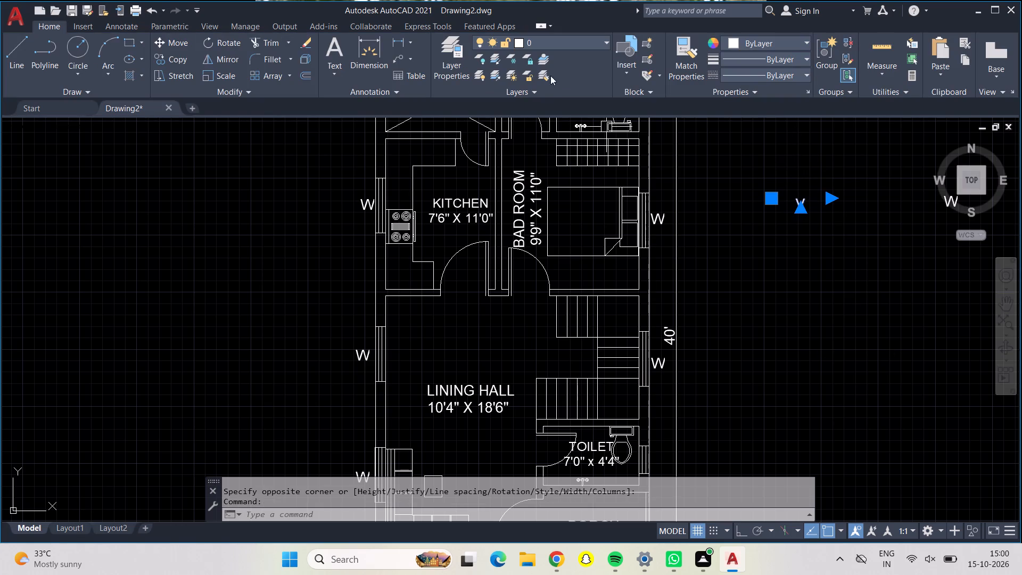
pyautogui.click(175, 58)
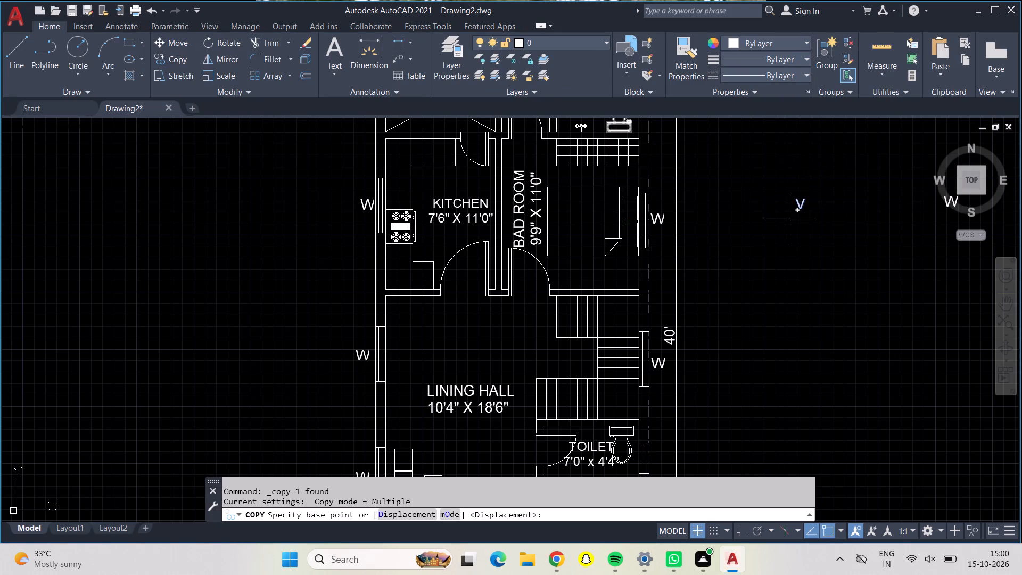
pyautogui.click(804, 200)
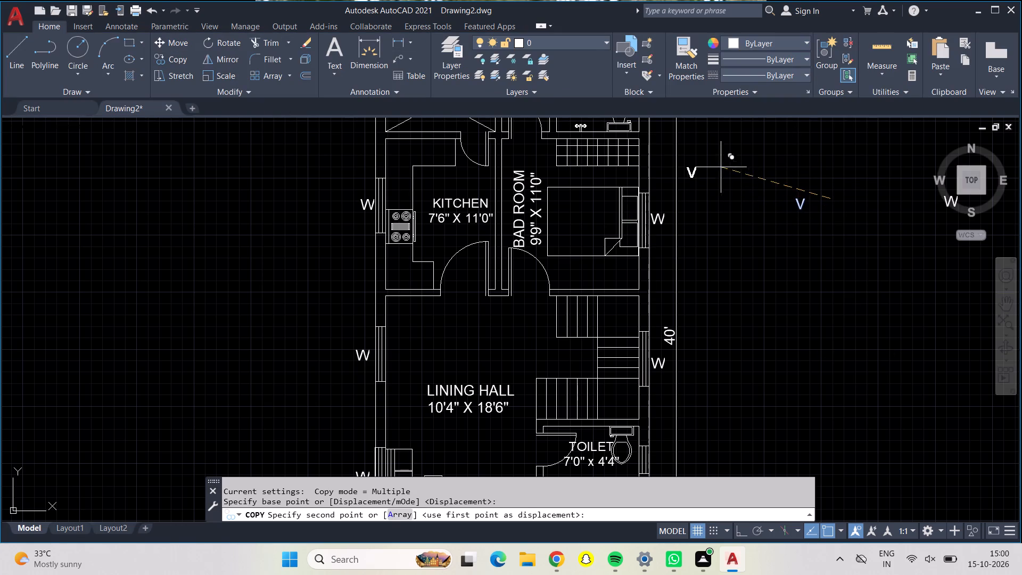
pyautogui.moveTo(712, 163); pyautogui.dragTo(719, 283, button='middle')
pyautogui.scroll(2, 691, 214)
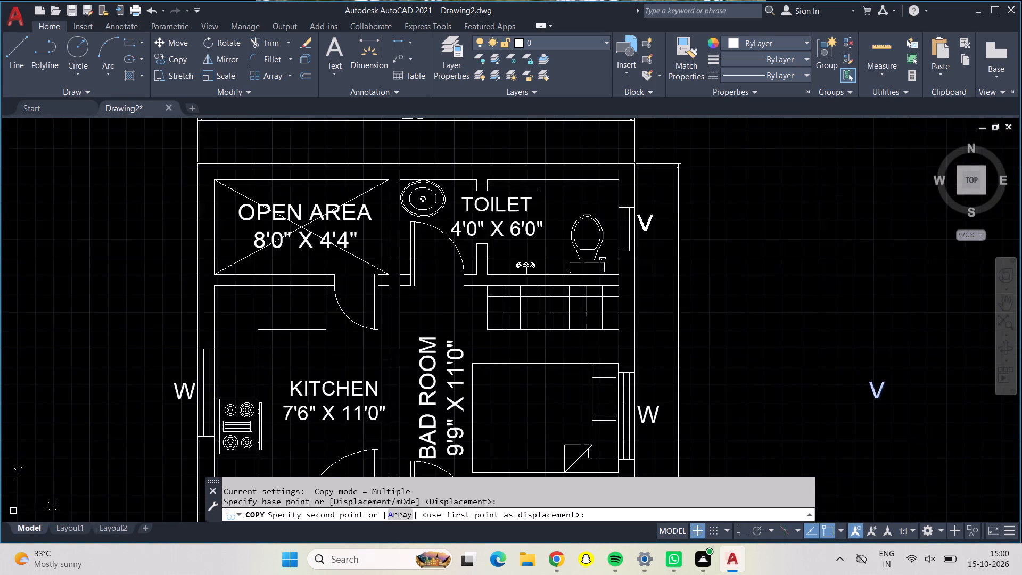
pyautogui.scroll(1, 691, 214)
pyautogui.click(698, 228)
pyautogui.scroll(-3, 707, 244)
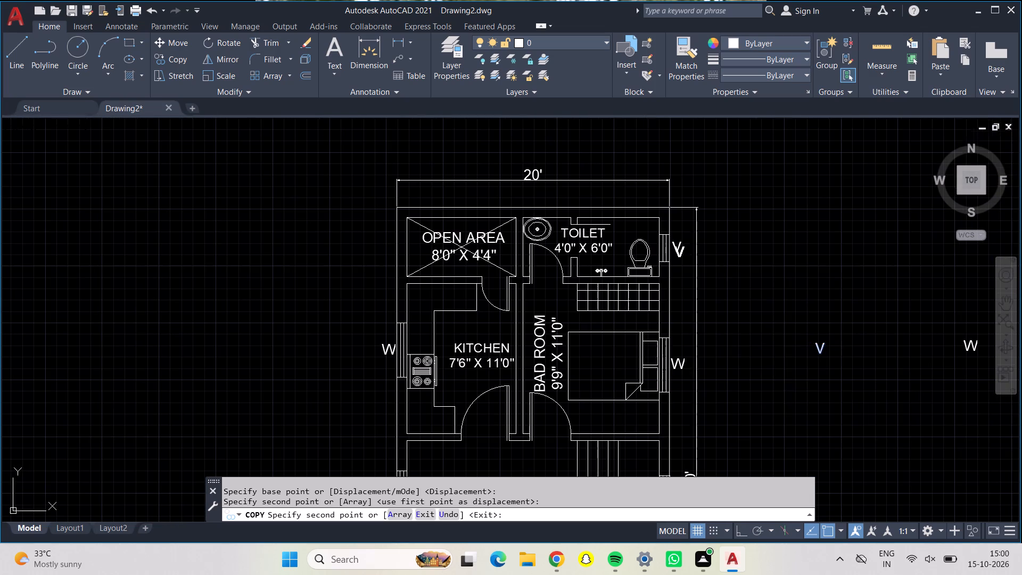
pyautogui.moveTo(786, 399); pyautogui.dragTo(737, 150, button='middle')
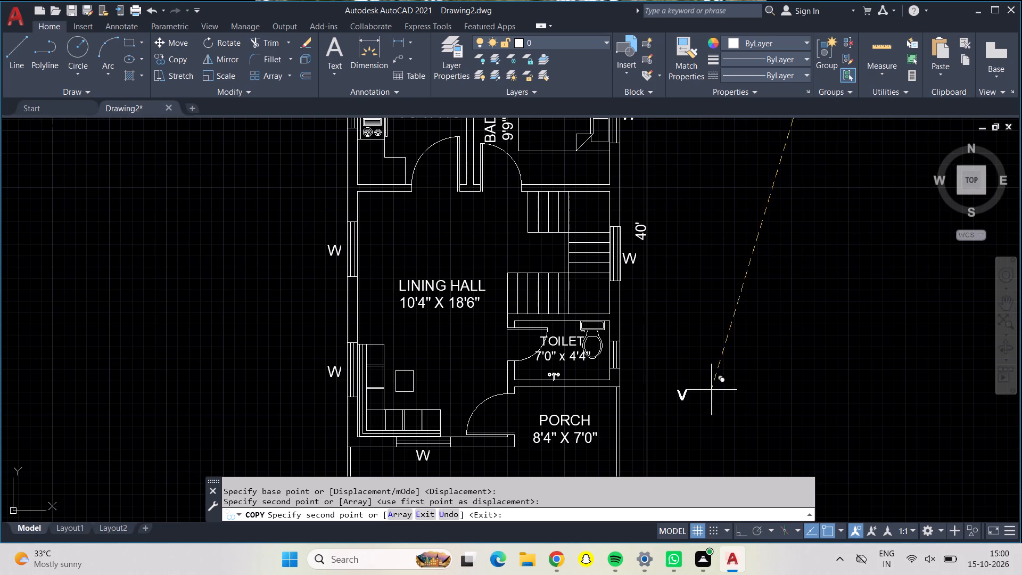
pyautogui.scroll(3, 657, 347)
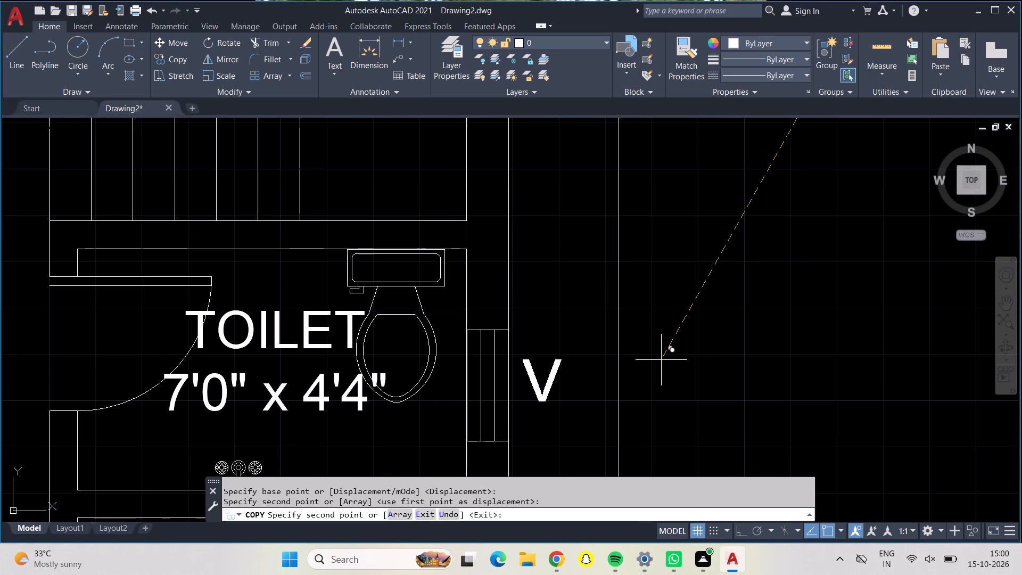
pyautogui.click(661, 364)
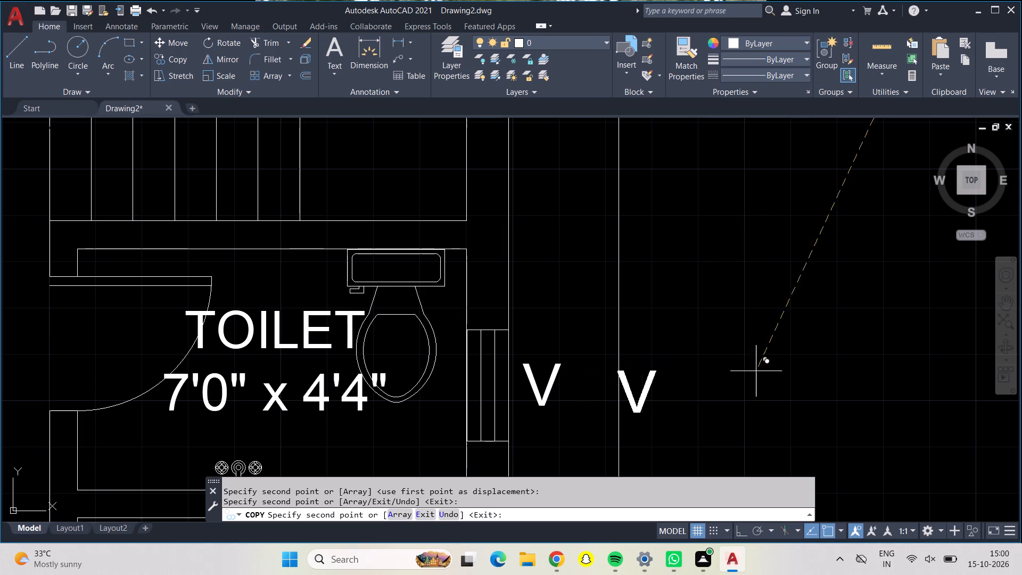
pyautogui.press('Return')
# Erase the leftover source V and W texts in the empty space east of the plan.
pyautogui.scroll(-4, 821, 371)
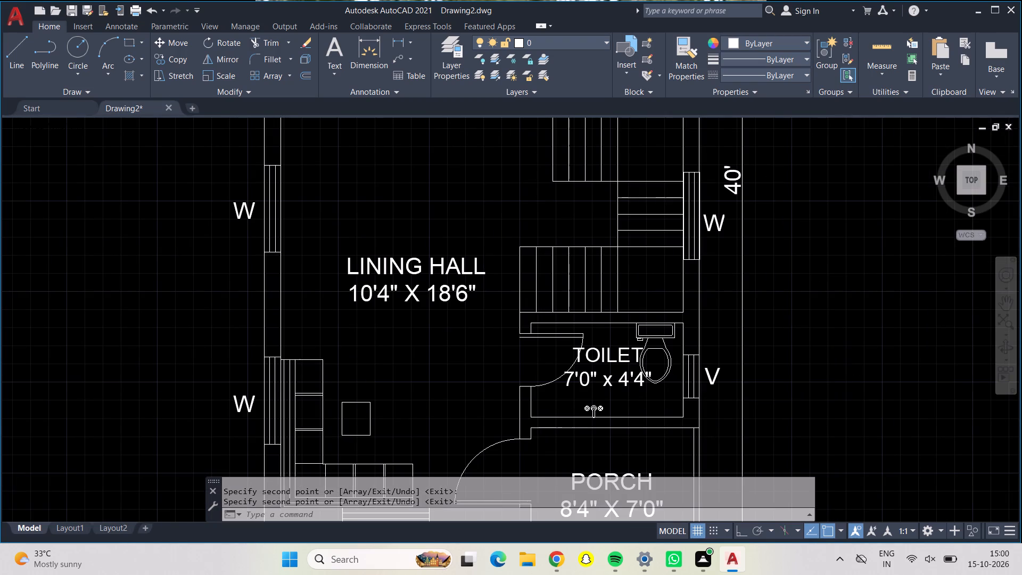
pyautogui.scroll(-1, 848, 369)
pyautogui.moveTo(848, 369); pyautogui.dragTo(606, 450, button='middle')
pyautogui.moveTo(600, 270); pyautogui.dragTo(605, 269)
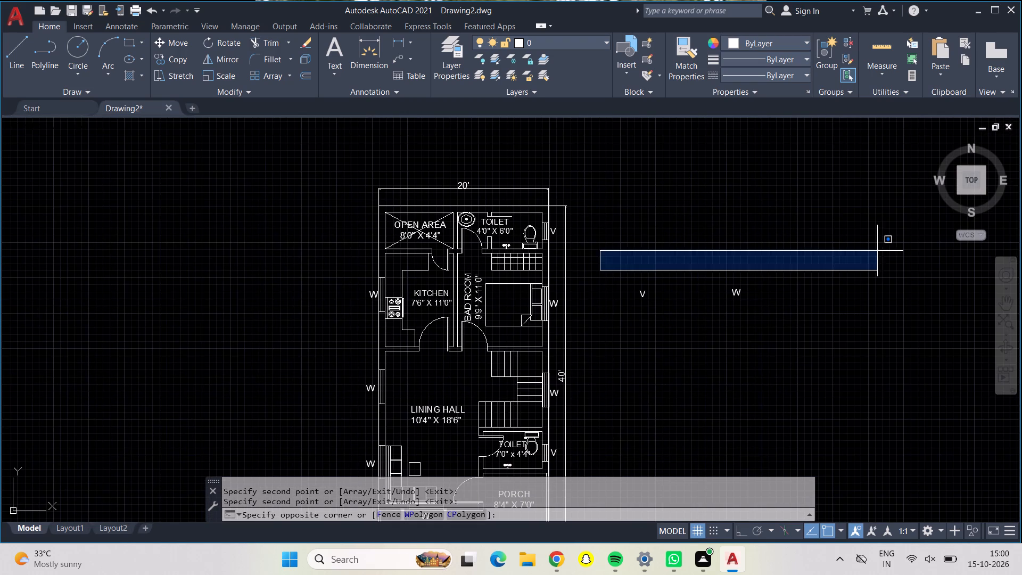
pyautogui.click(858, 358)
pyautogui.press('Delete')
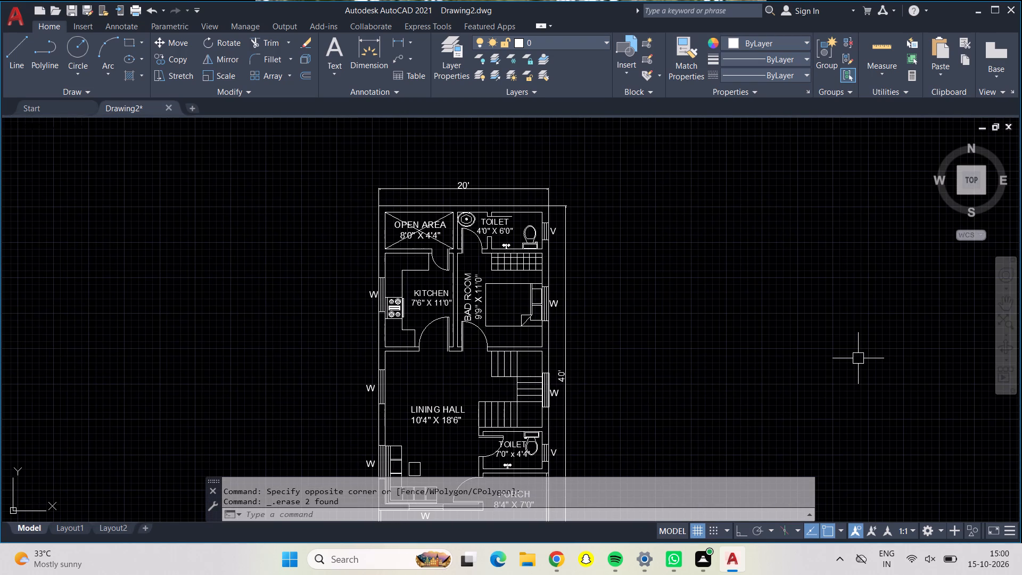
# With Ortho on, draw the staircase direction line: about 6'-6" east through the lower flight, 6' north, and 3'-7" west into the upper flight.
pyautogui.moveTo(637, 284); pyautogui.dragTo(619, 185, button='middle')
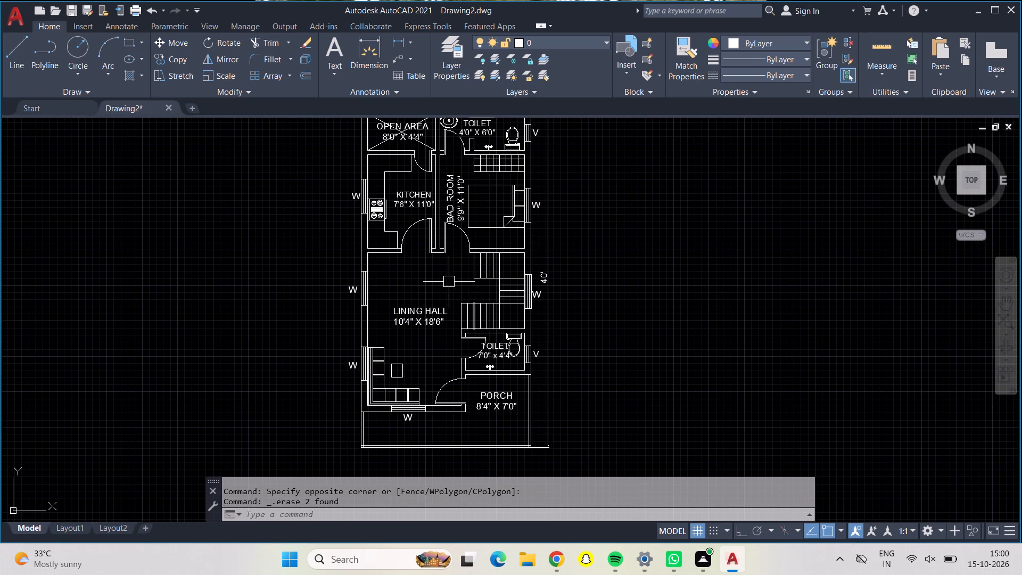
pyautogui.moveTo(447, 277); pyautogui.dragTo(433, 267, button='middle')
pyautogui.scroll(-1, 469, 291)
pyautogui.scroll(3, 469, 291)
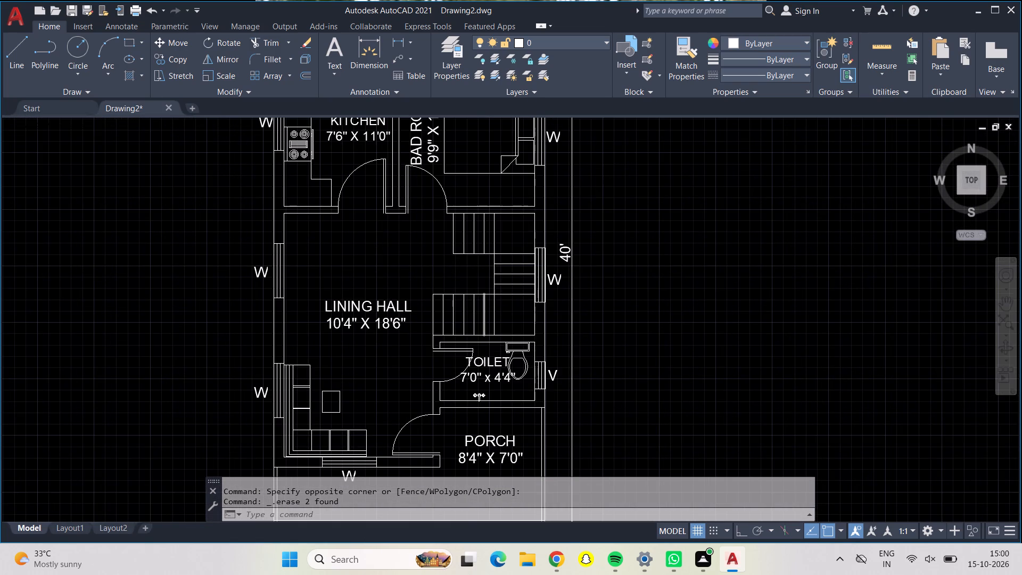
pyautogui.moveTo(424, 266); pyautogui.dragTo(383, 247, button='middle')
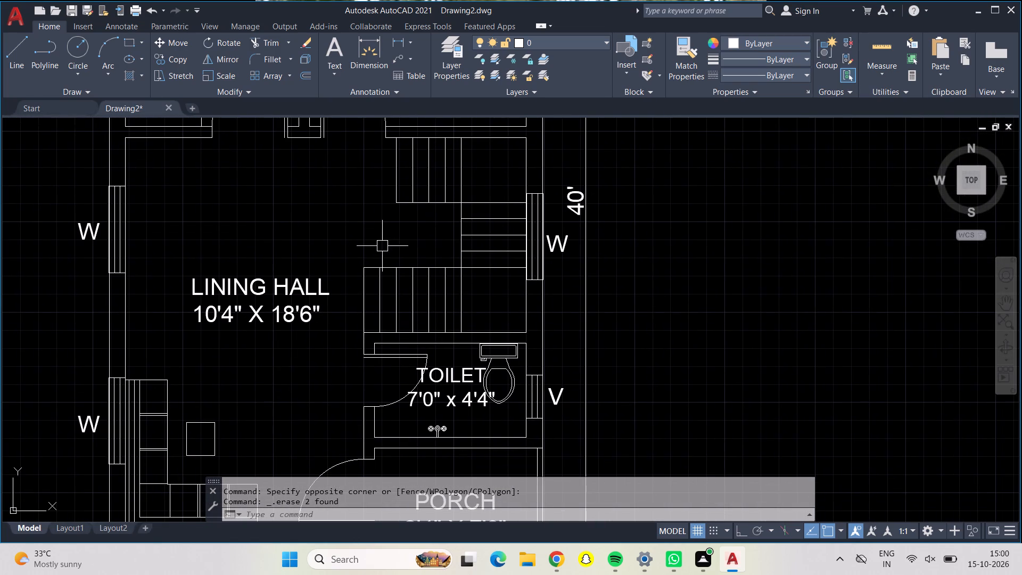
pyautogui.moveTo(395, 227); pyautogui.dragTo(360, 182, button='middle')
pyautogui.click(14, 60)
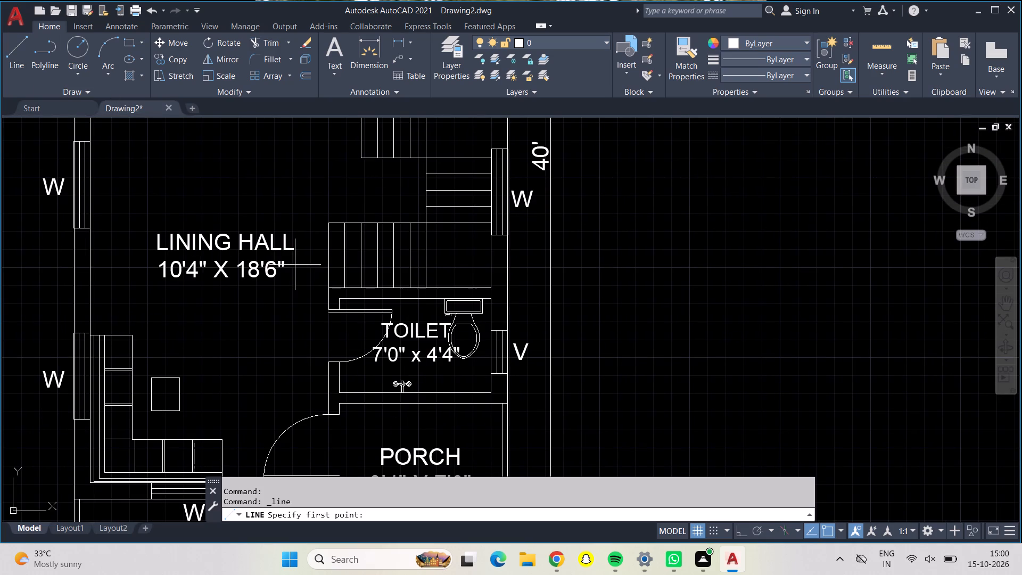
pyautogui.scroll(3, 316, 269)
pyautogui.scroll(-1, 303, 244)
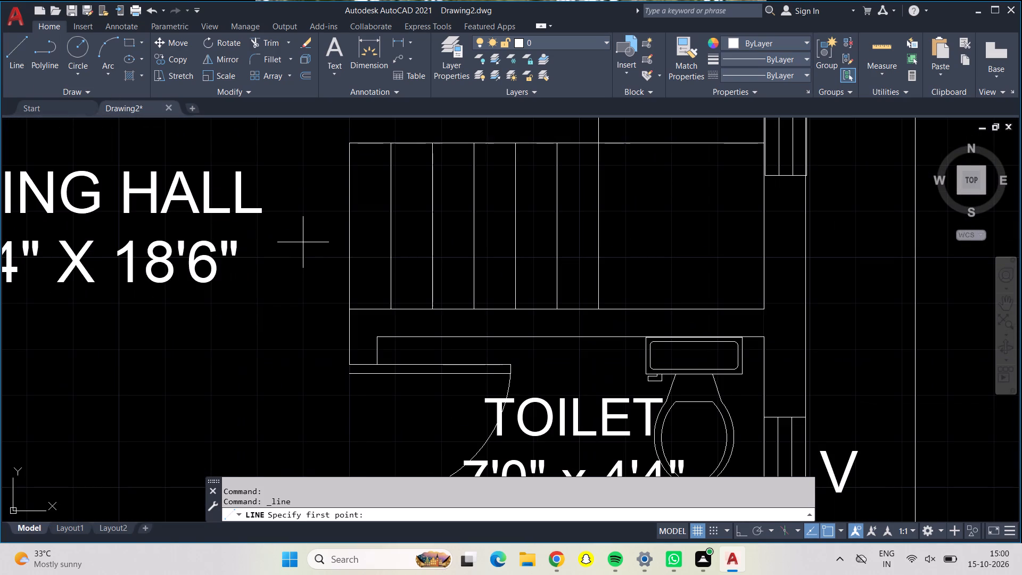
pyautogui.click(324, 229)
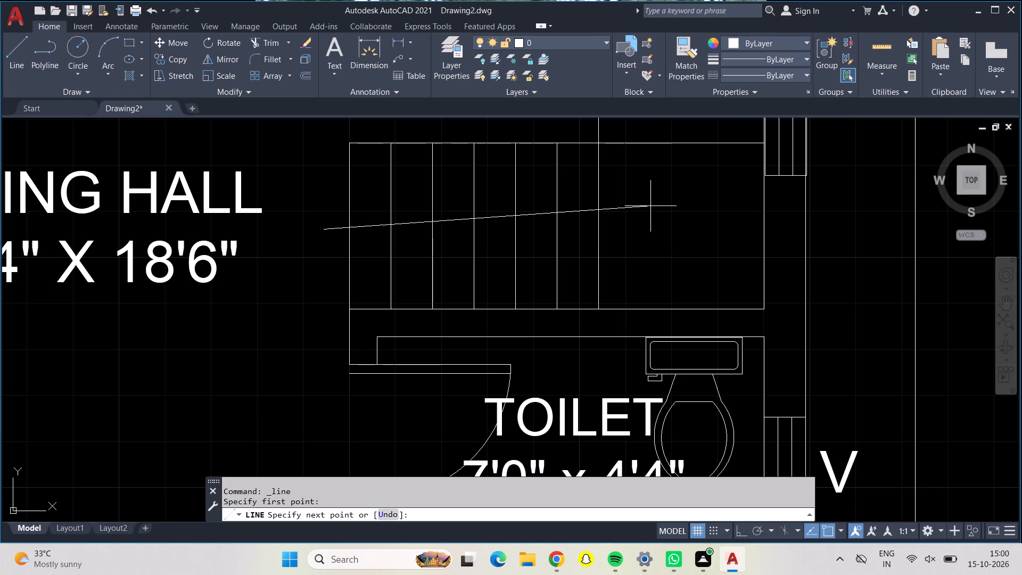
pyautogui.press('F8')
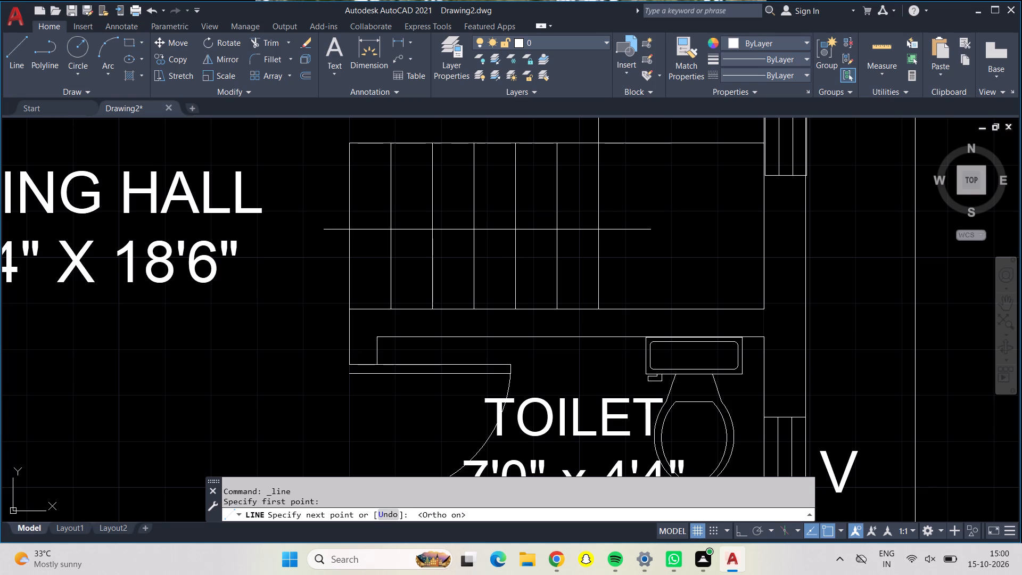
pyautogui.click(683, 204)
pyautogui.moveTo(683, 204); pyautogui.dragTo(659, 473, button='middle')
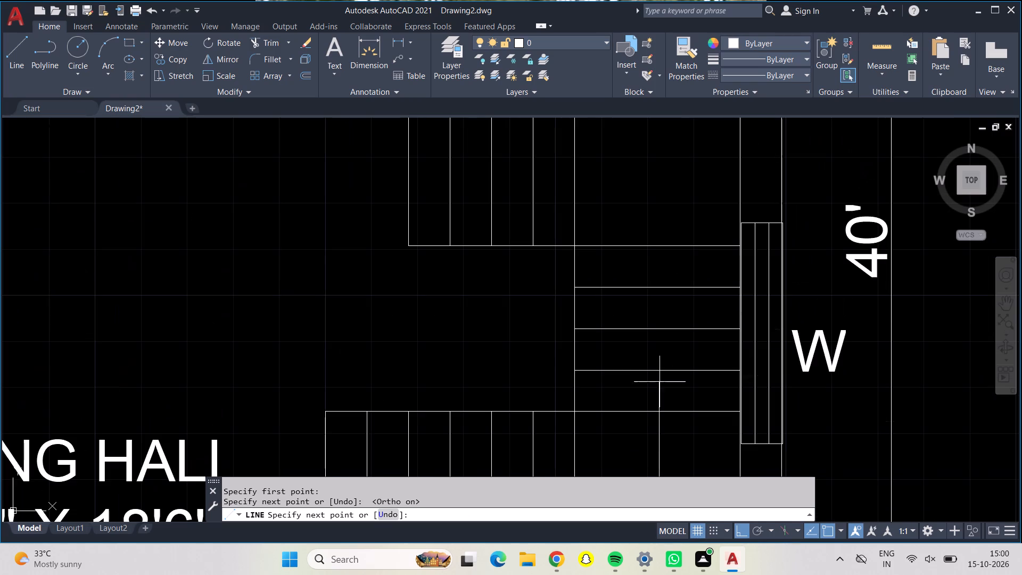
pyautogui.click(657, 167)
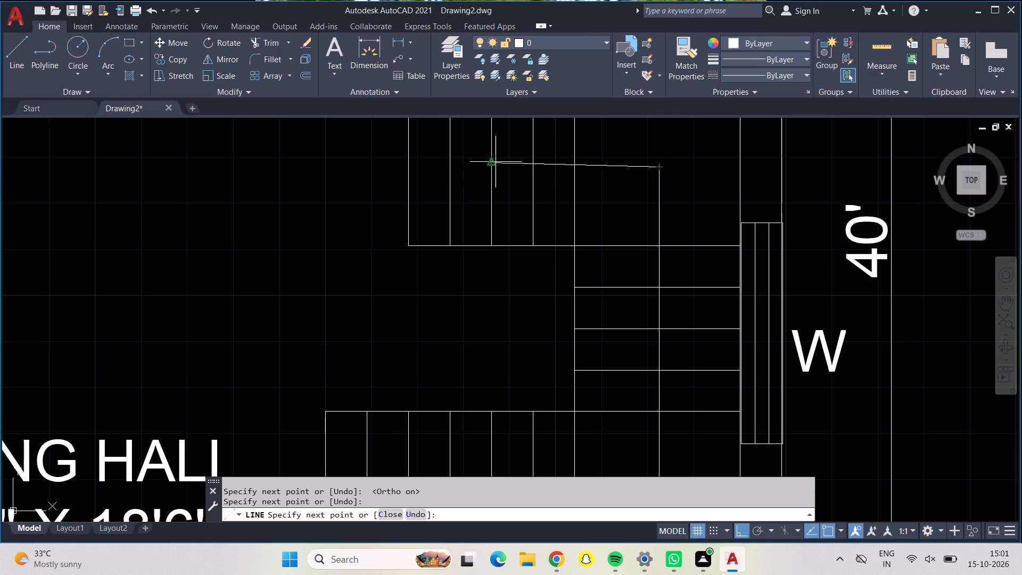
pyautogui.click(460, 161)
# Continue the line into a triangular arrowhead pointing west, its tip on the upper flight's tread line and fanned inner lines, using Ortho off for the slanted strokes.
pyautogui.click(458, 158)
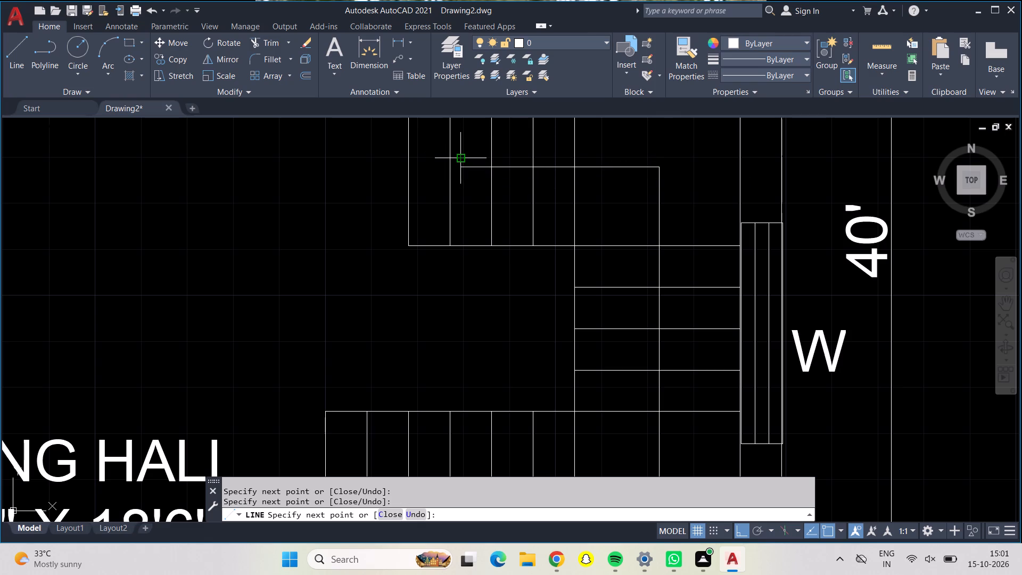
pyautogui.click(462, 176)
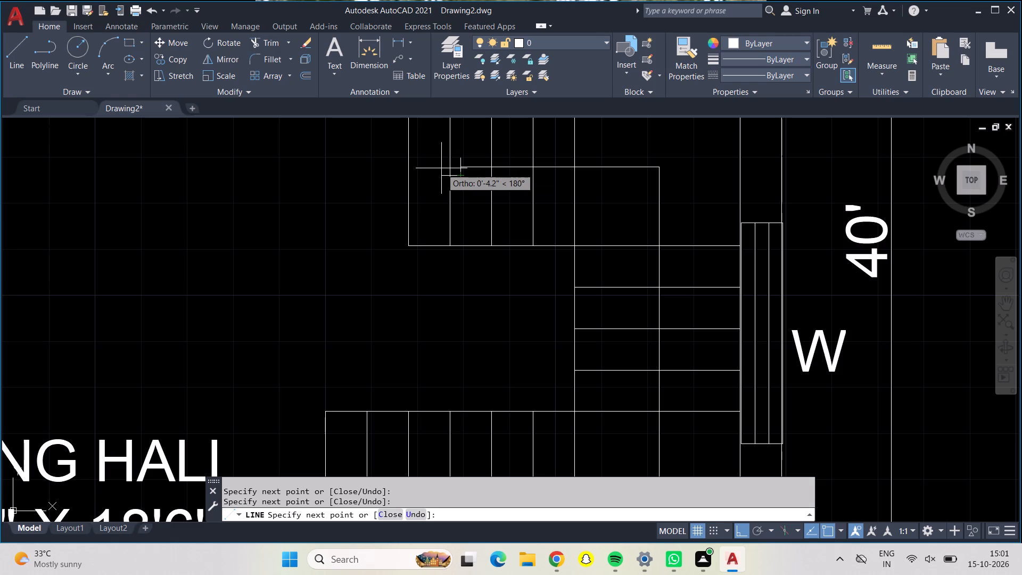
pyautogui.press('F8')
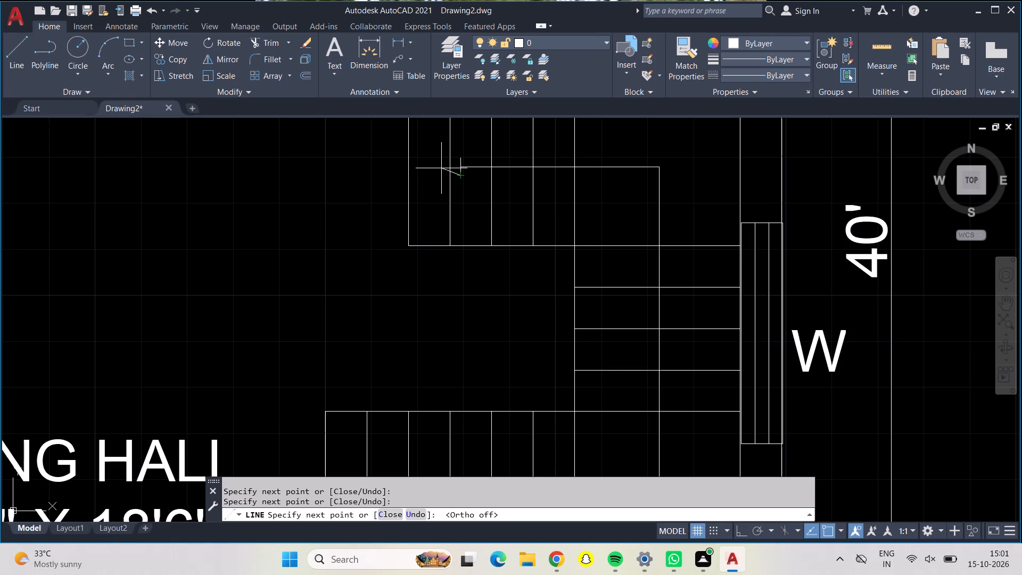
pyautogui.scroll(3, 441, 168)
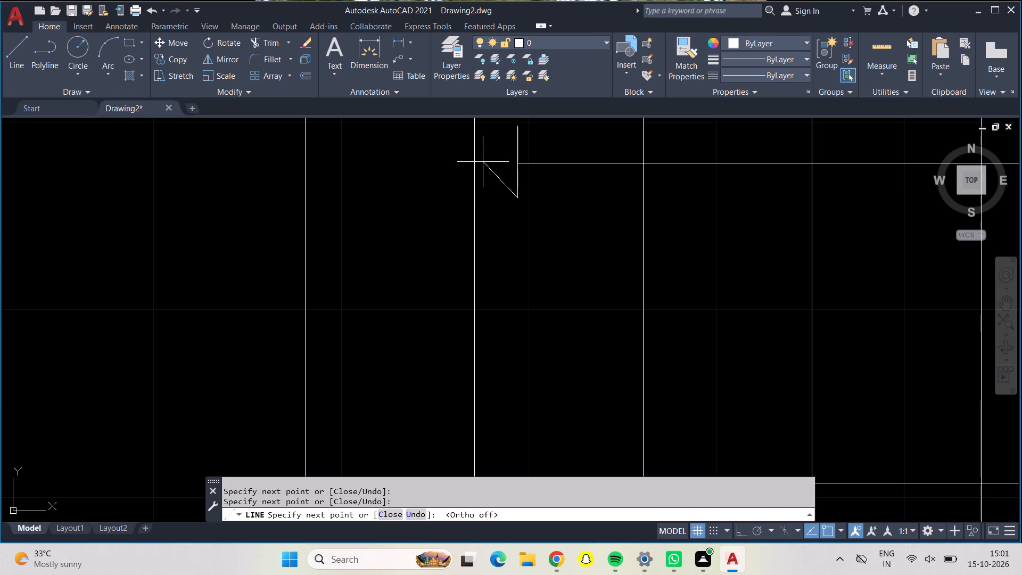
pyautogui.click(474, 162)
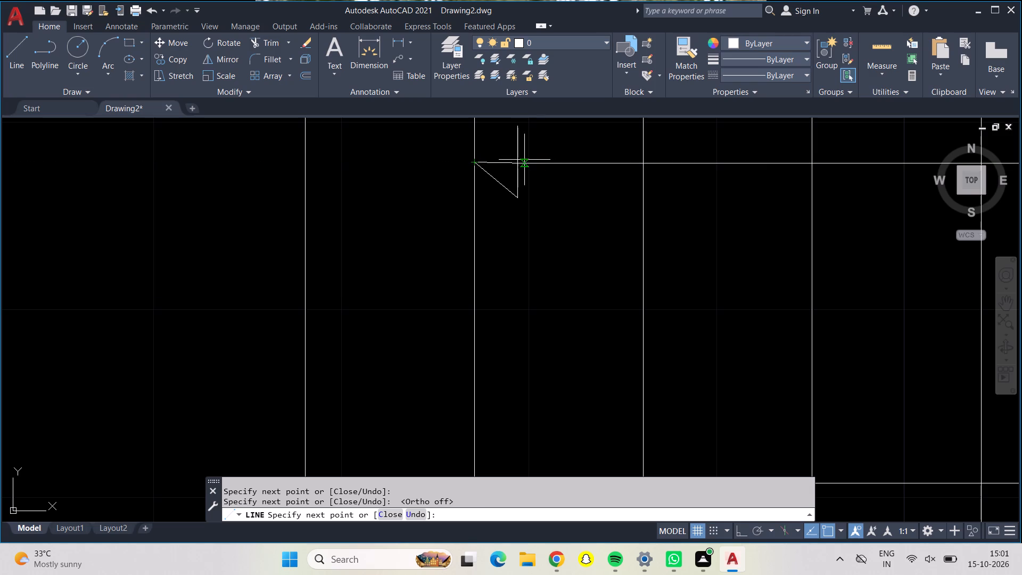
pyautogui.click(521, 160)
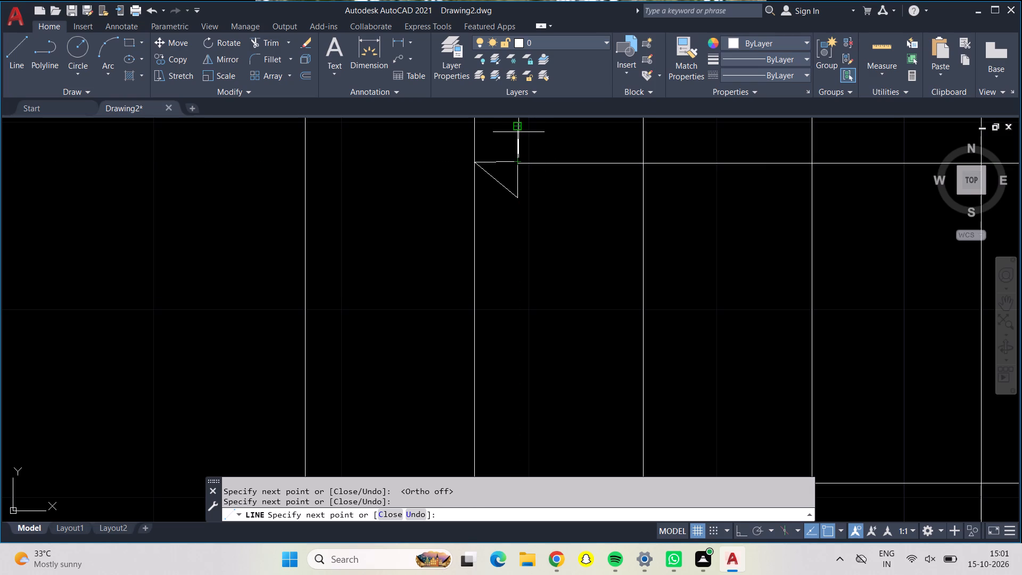
pyautogui.click(518, 128)
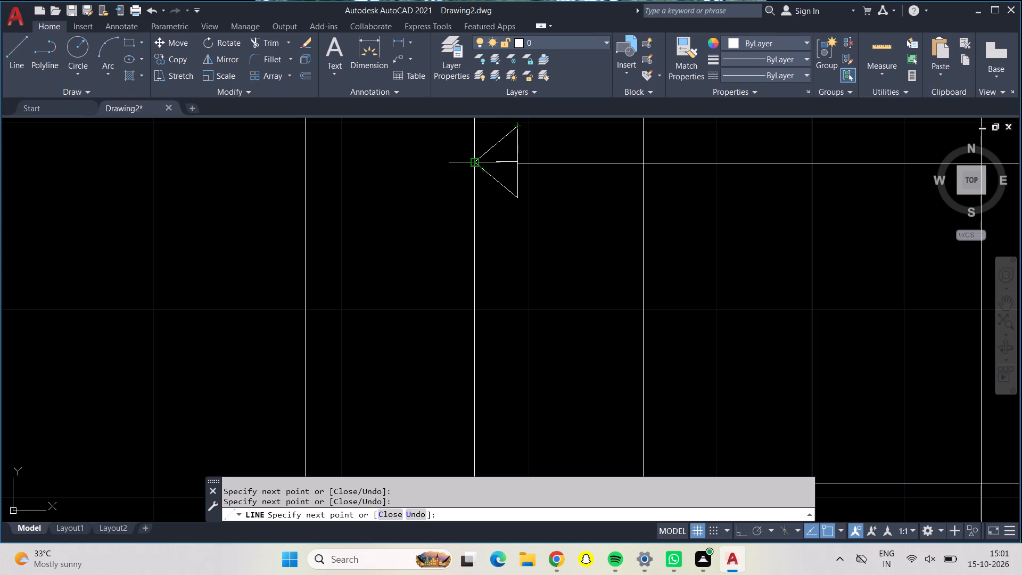
pyautogui.click(474, 166)
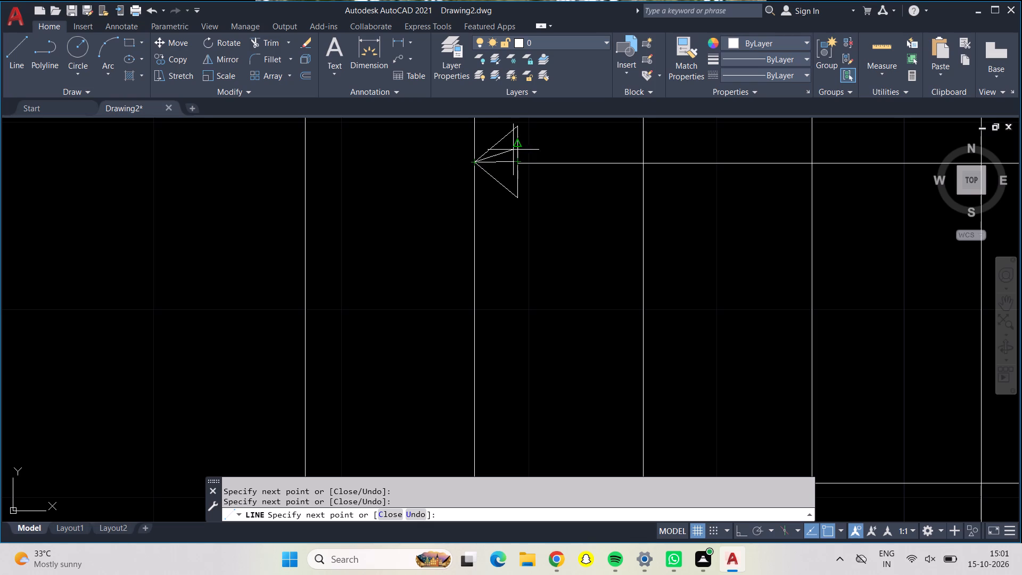
pyautogui.click(517, 145)
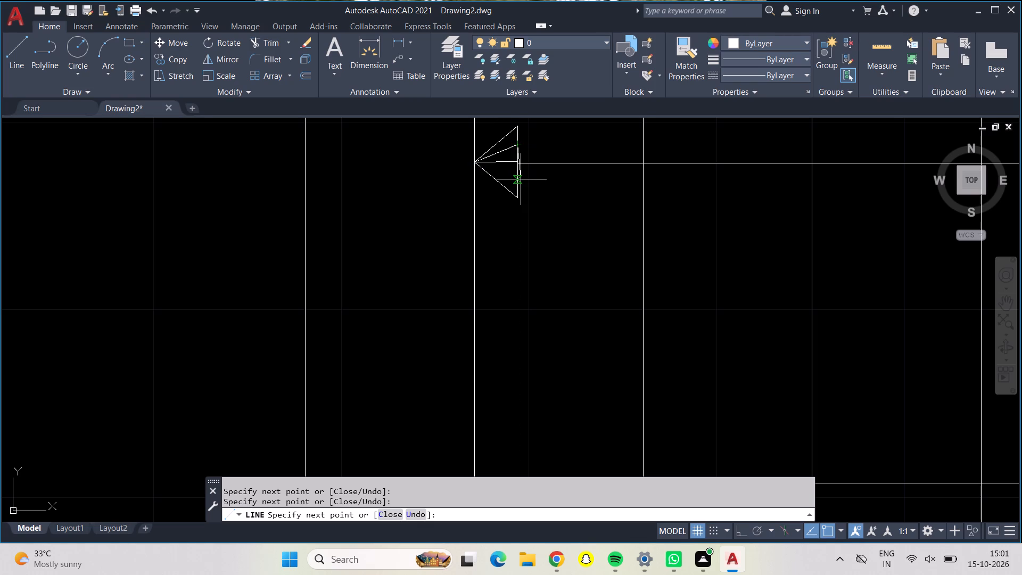
pyautogui.click(517, 176)
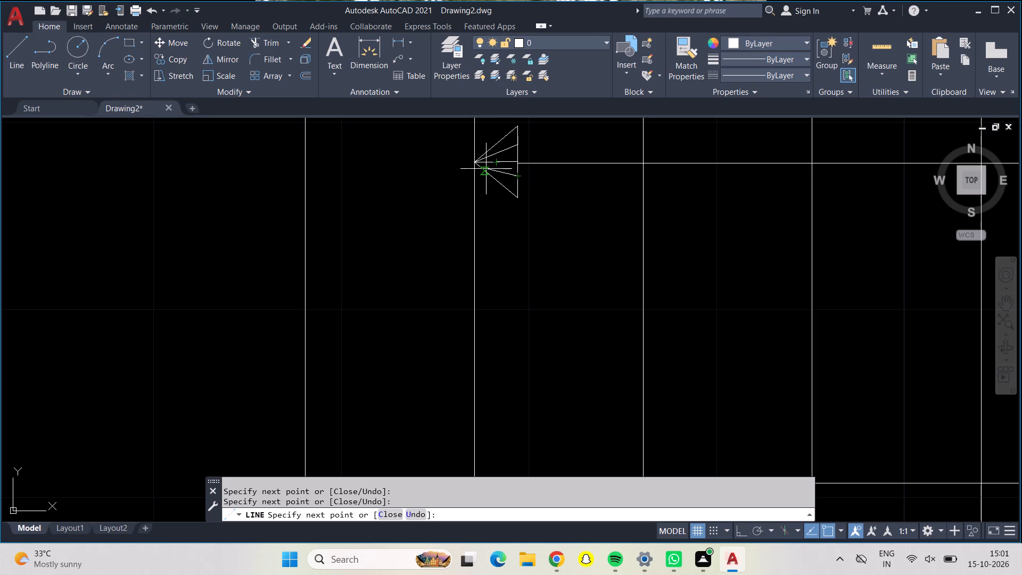
pyautogui.click(478, 165)
pyautogui.press('Return')
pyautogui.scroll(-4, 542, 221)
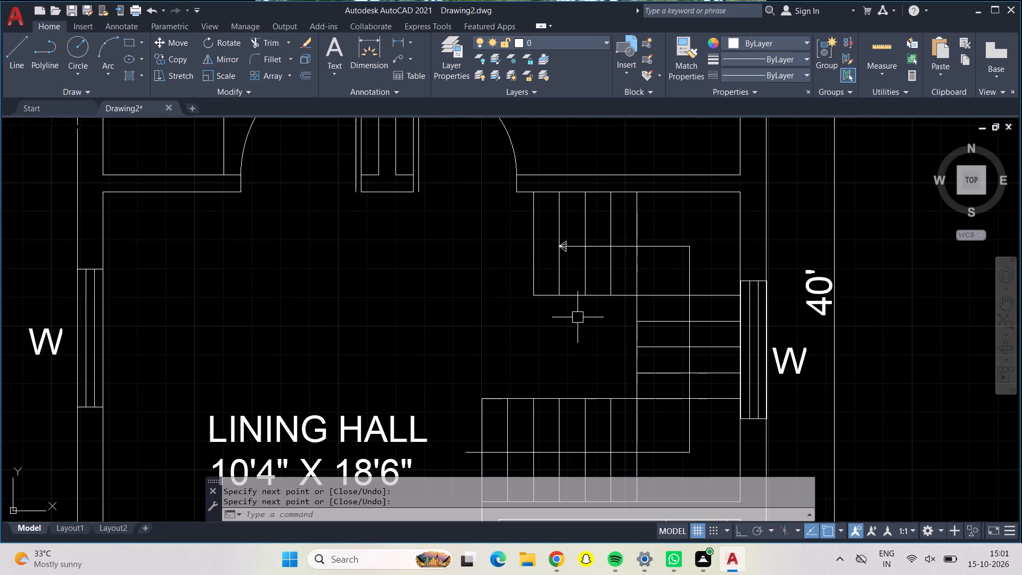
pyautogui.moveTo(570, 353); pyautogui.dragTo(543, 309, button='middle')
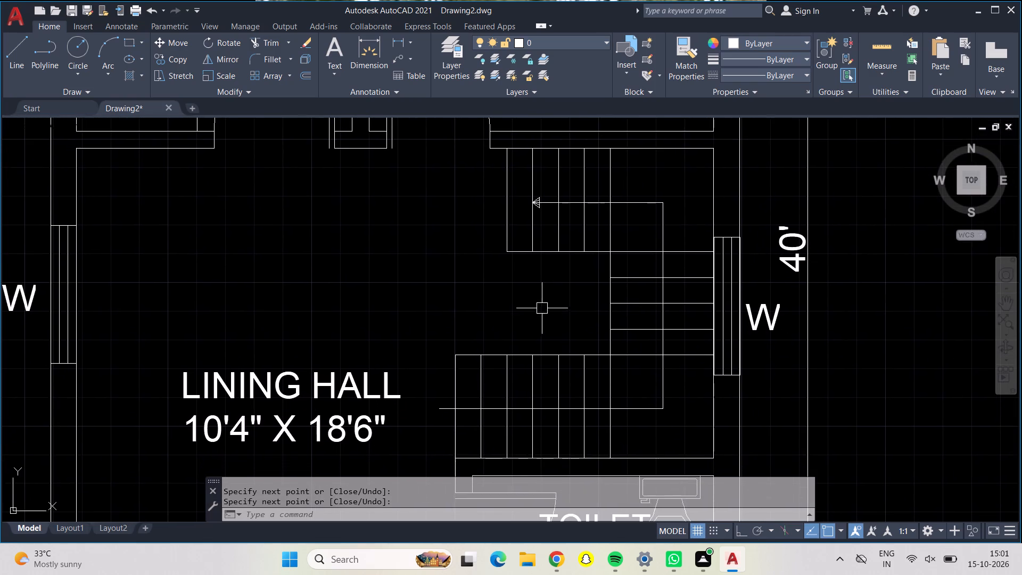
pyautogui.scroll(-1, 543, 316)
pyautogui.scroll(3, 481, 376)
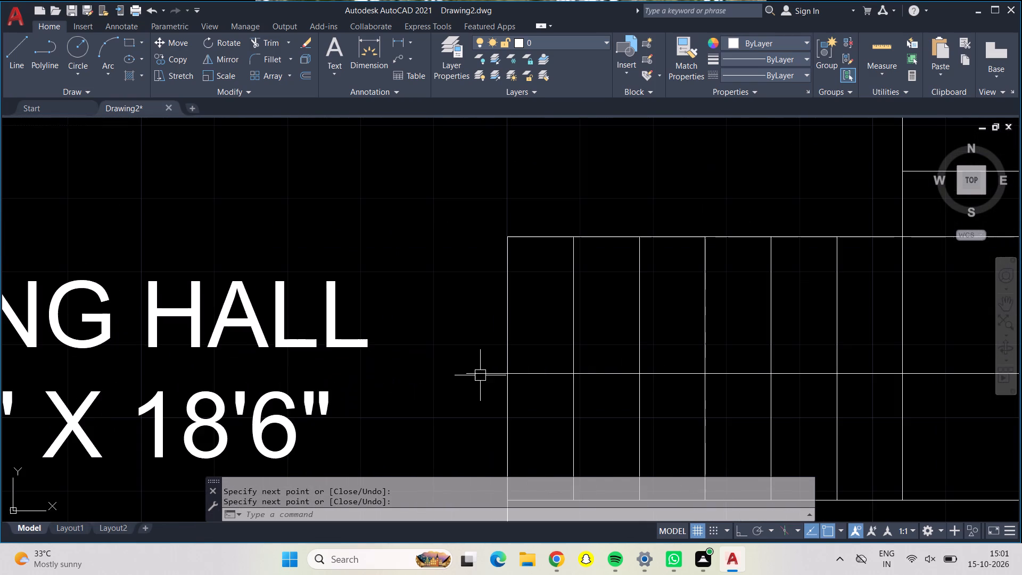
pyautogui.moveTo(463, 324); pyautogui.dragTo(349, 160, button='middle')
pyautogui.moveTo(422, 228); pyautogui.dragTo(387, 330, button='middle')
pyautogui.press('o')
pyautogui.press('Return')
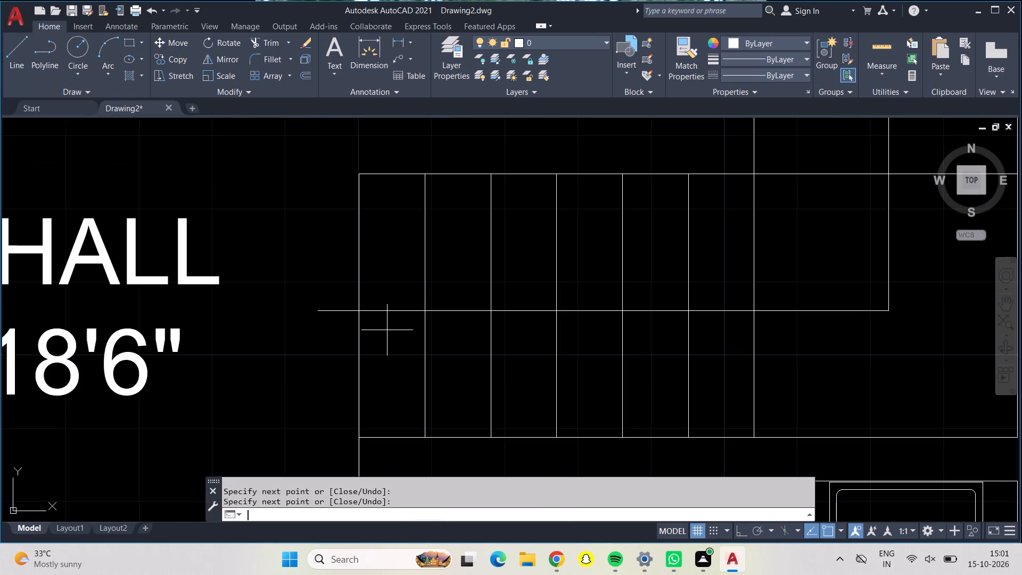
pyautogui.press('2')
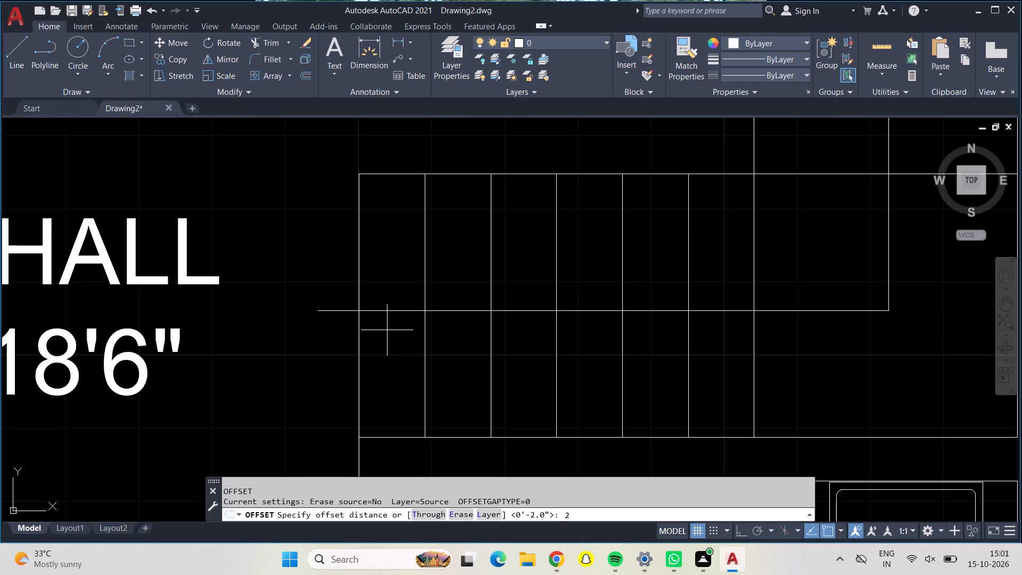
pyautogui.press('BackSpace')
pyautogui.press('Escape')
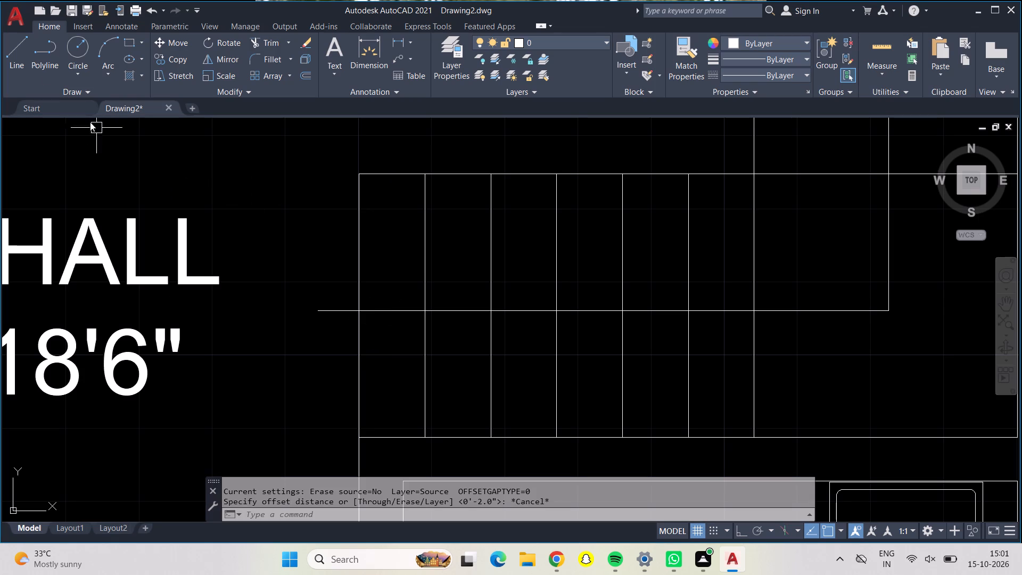
# Draw a small circle centred on the west end of the staircase direction line, just outside the lower flight.
pyautogui.click(72, 44)
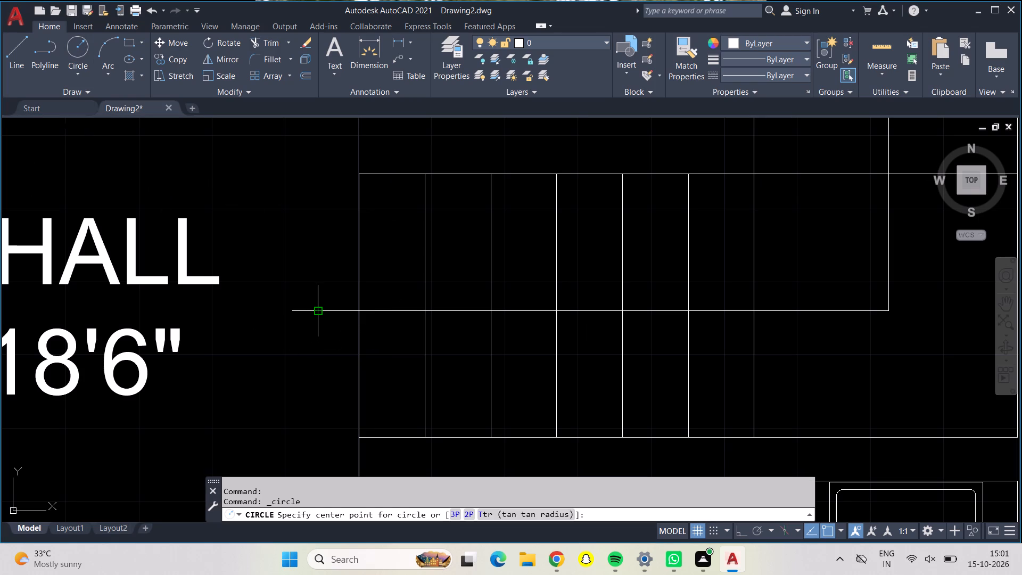
pyautogui.click(316, 314)
pyautogui.click(308, 308)
# Review the whole floor plan, checking the room texts, the W and V labels, the staircase arrow and the porch area.
pyautogui.scroll(-1, 353, 340)
pyautogui.scroll(1, 353, 340)
pyautogui.scroll(-1, 353, 340)
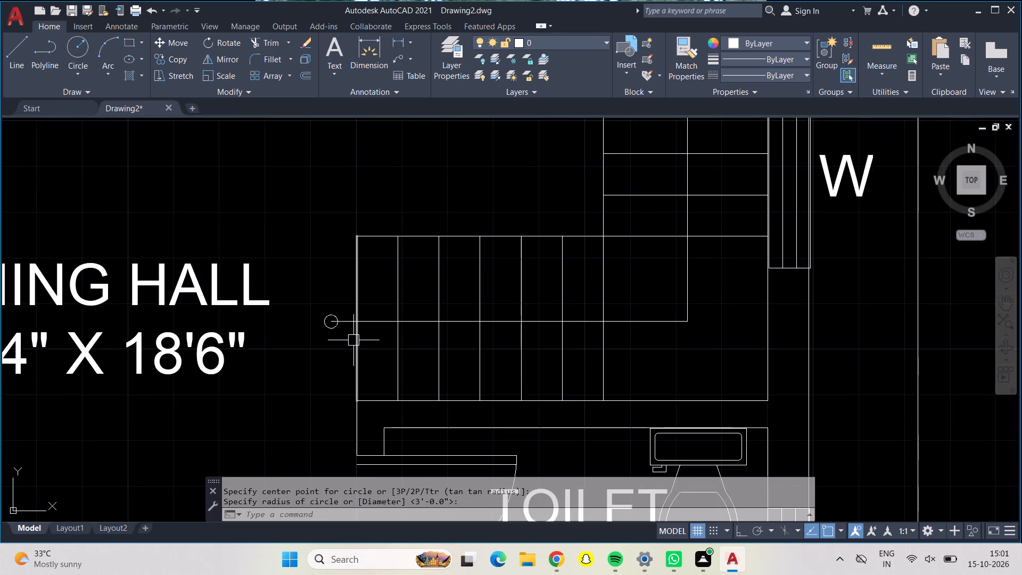
pyautogui.scroll(-2, 376, 353)
pyautogui.moveTo(348, 256); pyautogui.dragTo(356, 396, button='middle')
pyautogui.scroll(-1, 366, 393)
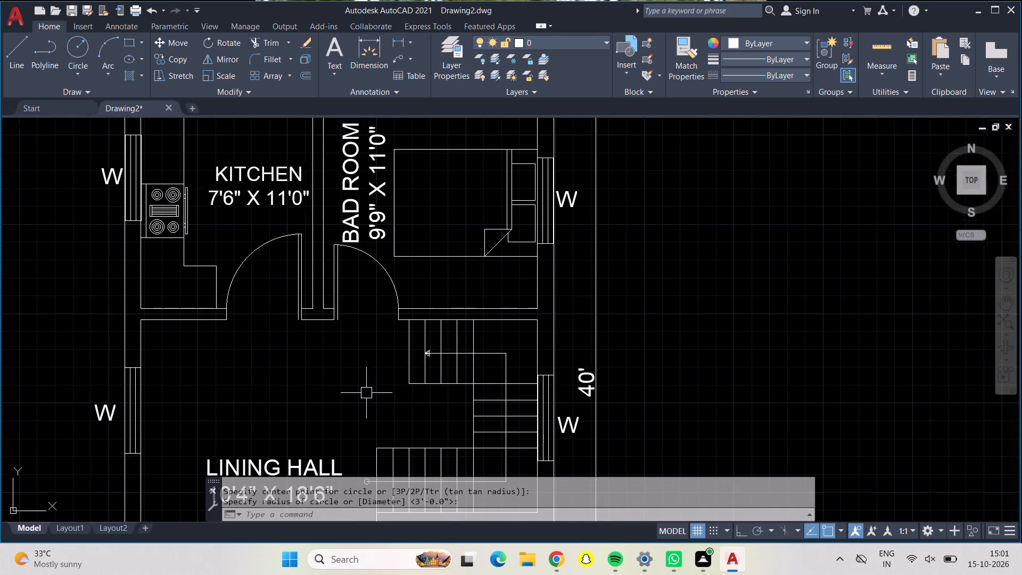
pyautogui.moveTo(359, 390); pyautogui.dragTo(356, 452, button='middle')
pyautogui.scroll(-1, 351, 446)
pyautogui.moveTo(350, 446); pyautogui.dragTo(385, 299, button='middle')
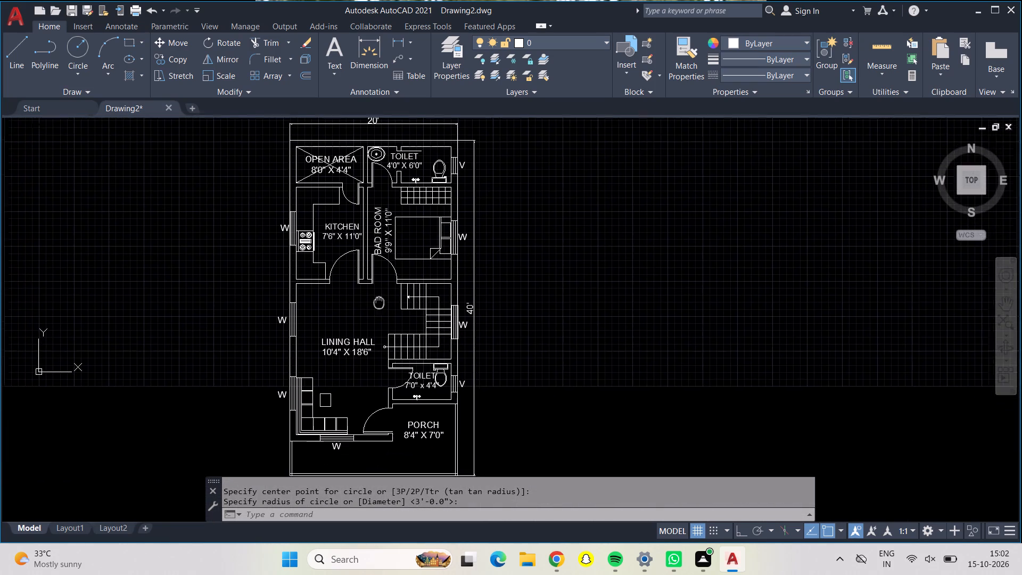
pyautogui.moveTo(385, 299); pyautogui.dragTo(387, 298, button='middle')
pyautogui.moveTo(381, 311); pyautogui.dragTo(376, 311, button='middle')
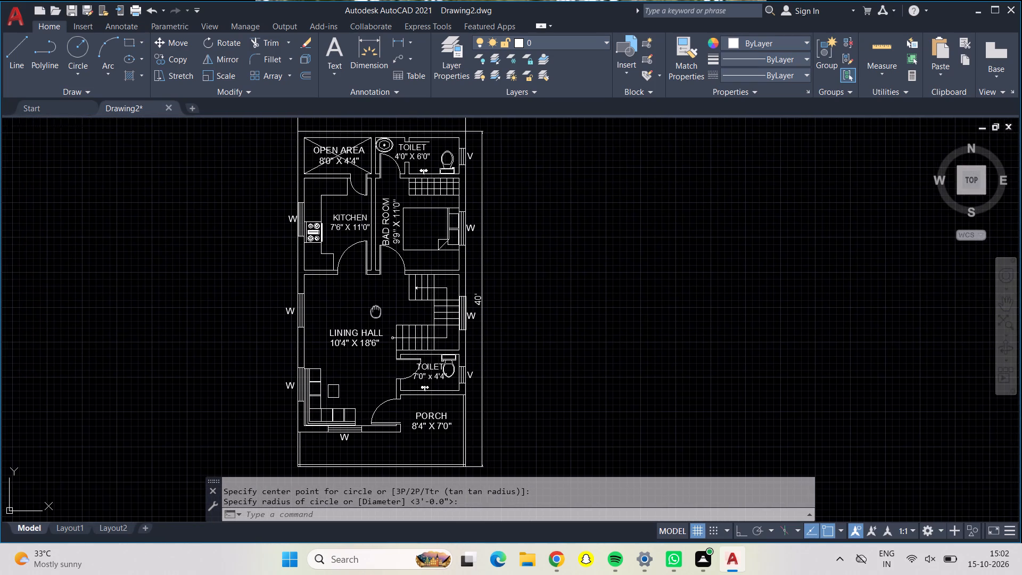
pyautogui.moveTo(376, 311); pyautogui.dragTo(386, 325, button='middle')
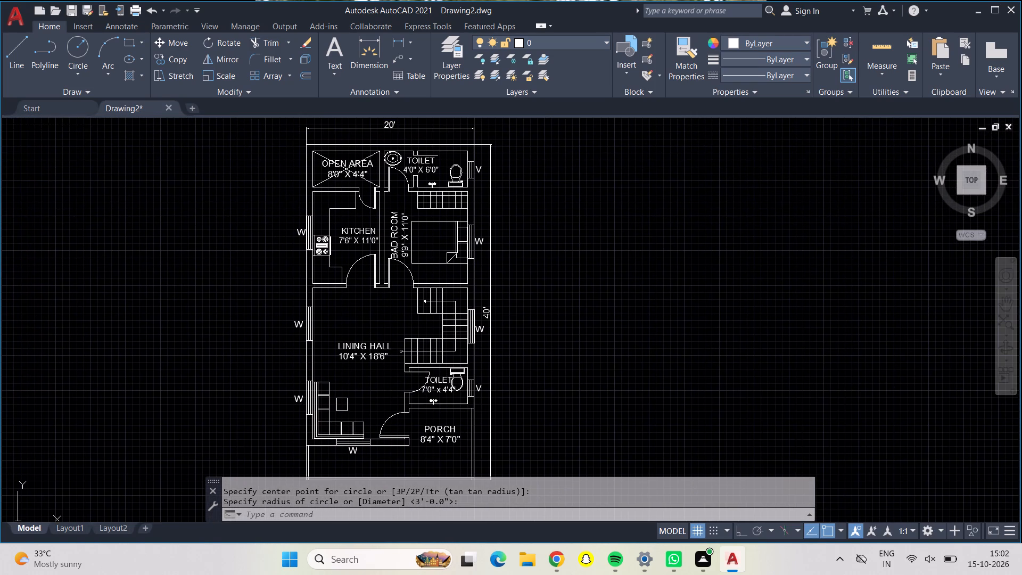
pyautogui.scroll(-1, 386, 325)
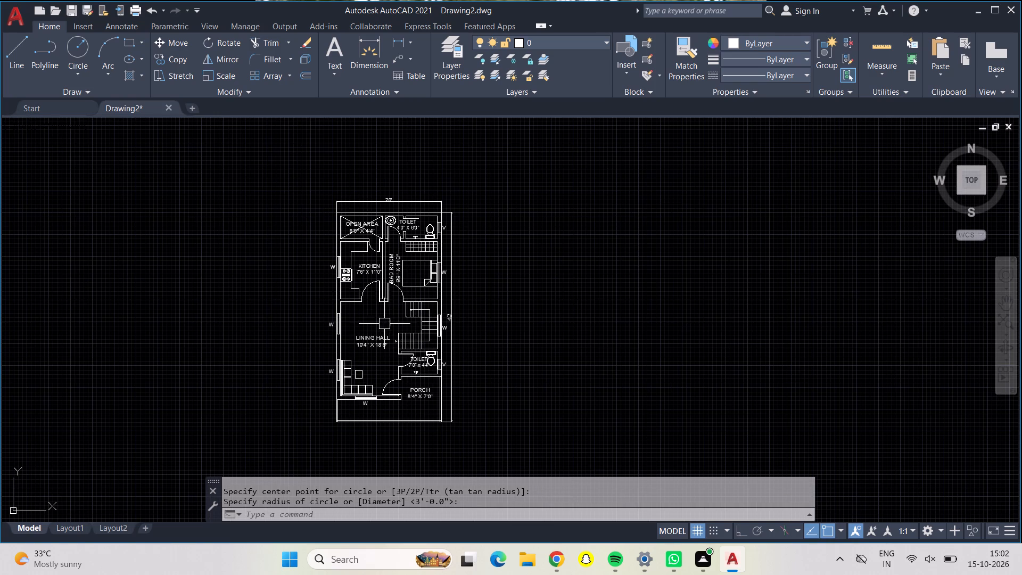
pyautogui.moveTo(375, 316); pyautogui.dragTo(367, 289, button='middle')
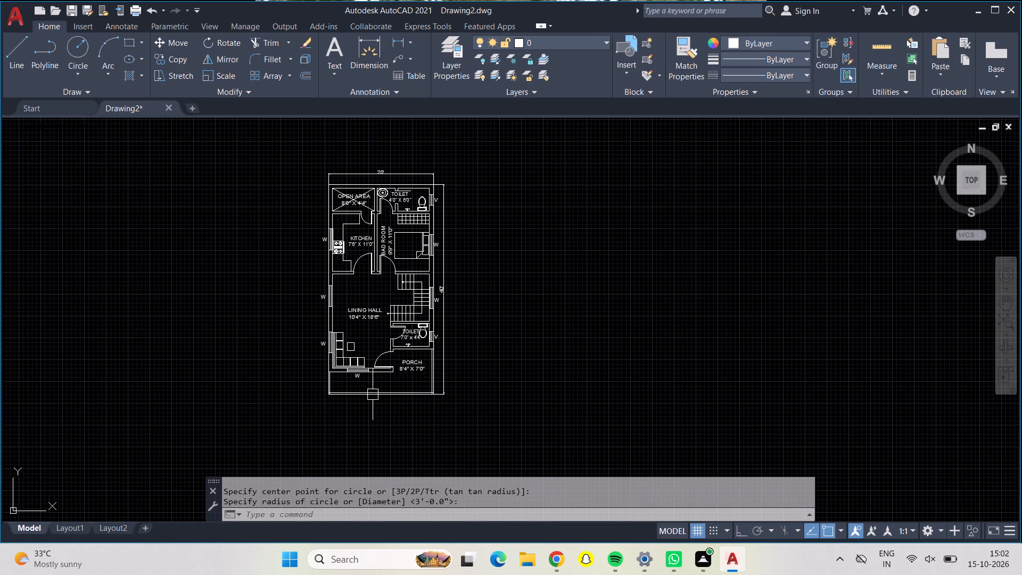
pyautogui.scroll(3, 367, 390)
pyautogui.moveTo(442, 380); pyautogui.dragTo(385, 352, button='middle')
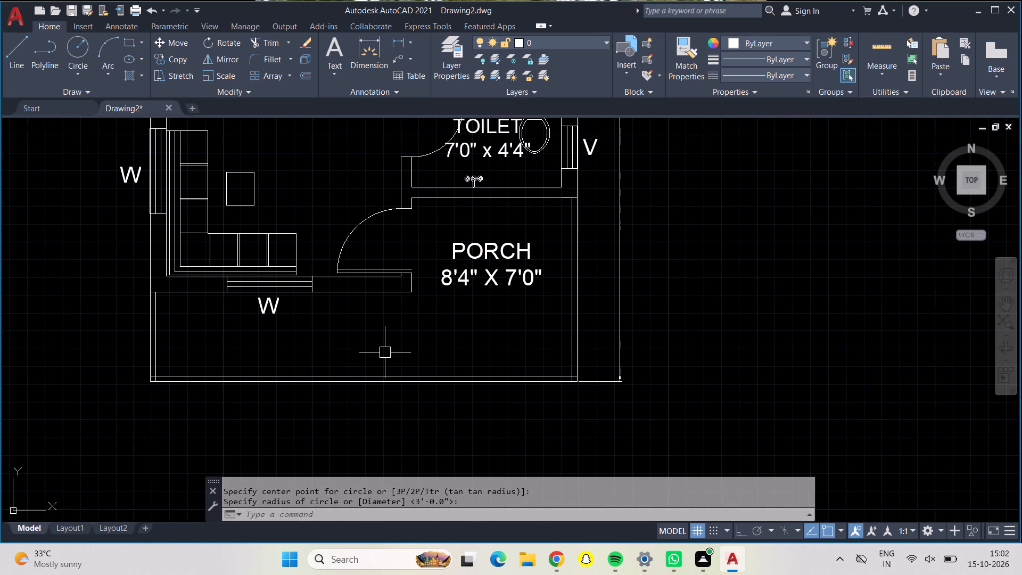
pyautogui.scroll(-1, 387, 338)
pyautogui.moveTo(387, 338); pyautogui.dragTo(402, 386, button='middle')
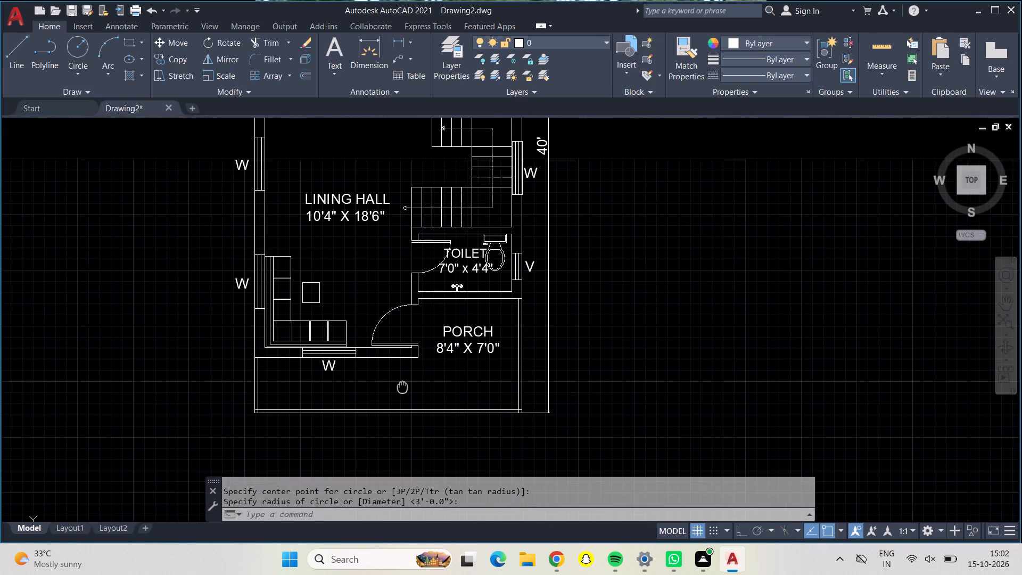
pyautogui.moveTo(402, 386); pyautogui.dragTo(403, 415, button='middle')
pyautogui.scroll(-1, 360, 316)
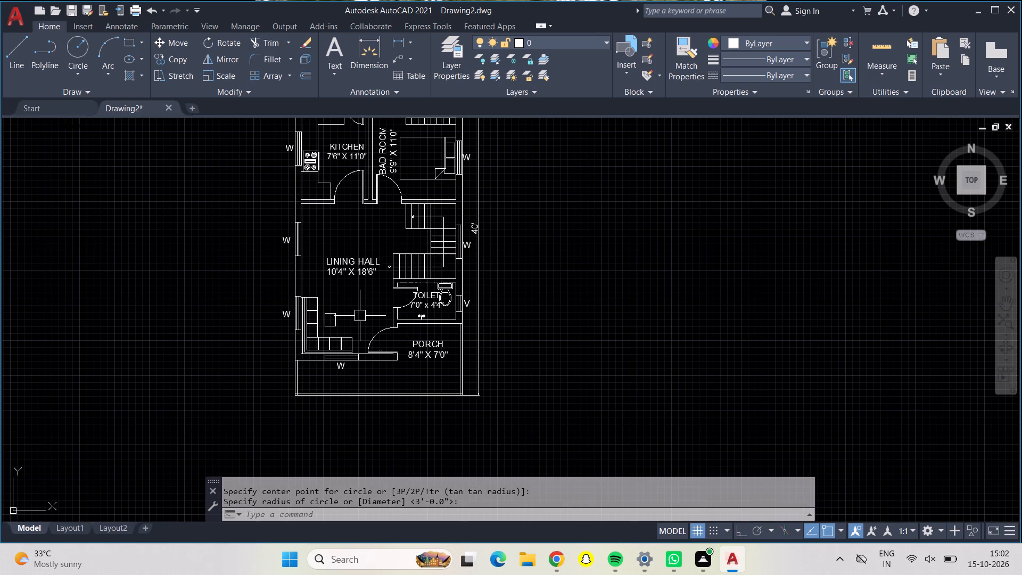
pyautogui.moveTo(360, 316); pyautogui.dragTo(384, 395, button='middle')
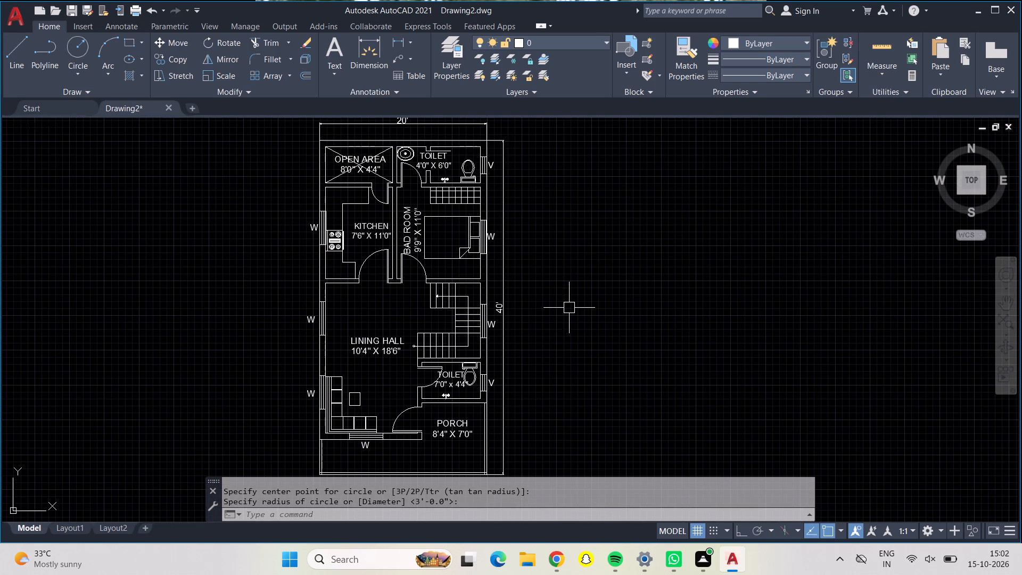
# With Ortho on, draw a closed 20' by 40' rectangular outline with lines in the empty space east of the plan.
pyautogui.moveTo(571, 308); pyautogui.dragTo(243, 336, button='middle')
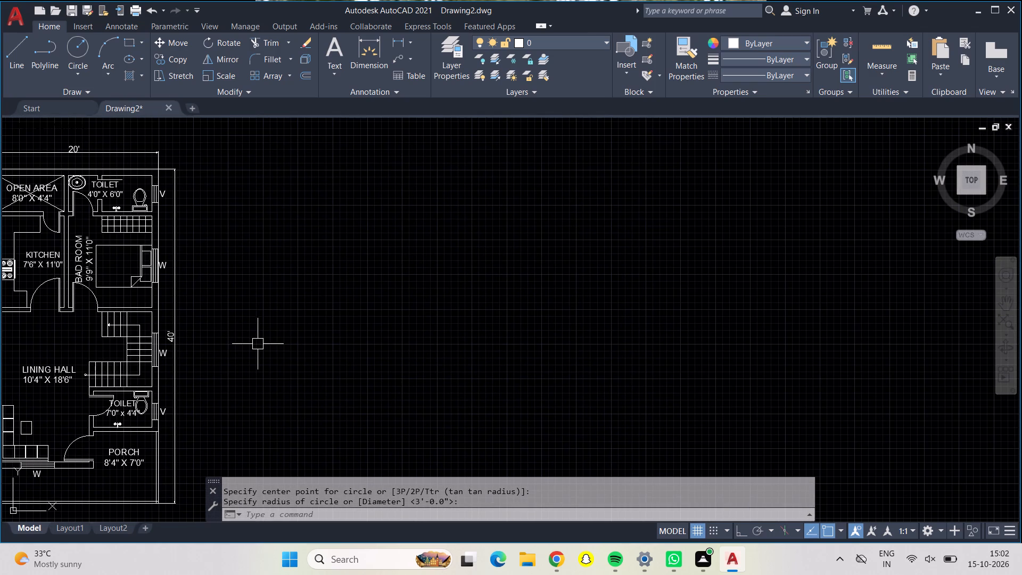
pyautogui.moveTo(319, 323); pyautogui.dragTo(229, 306, button='middle')
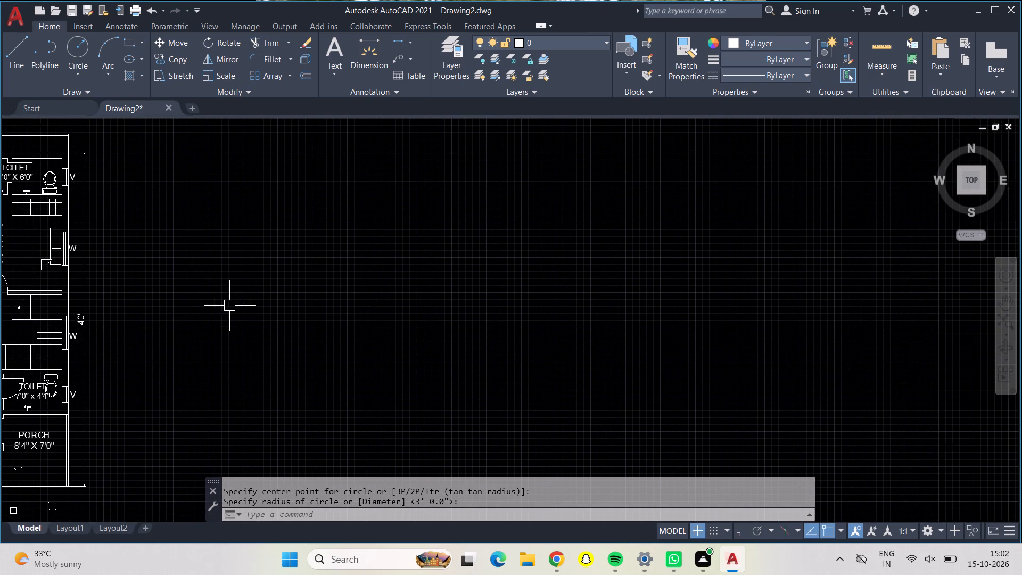
pyautogui.click(16, 55)
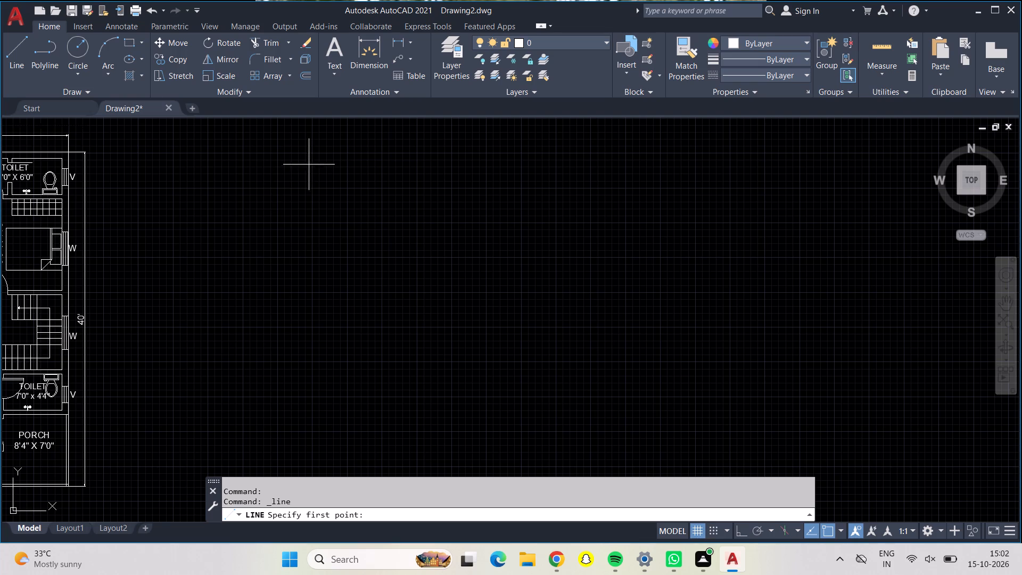
pyautogui.click(273, 155)
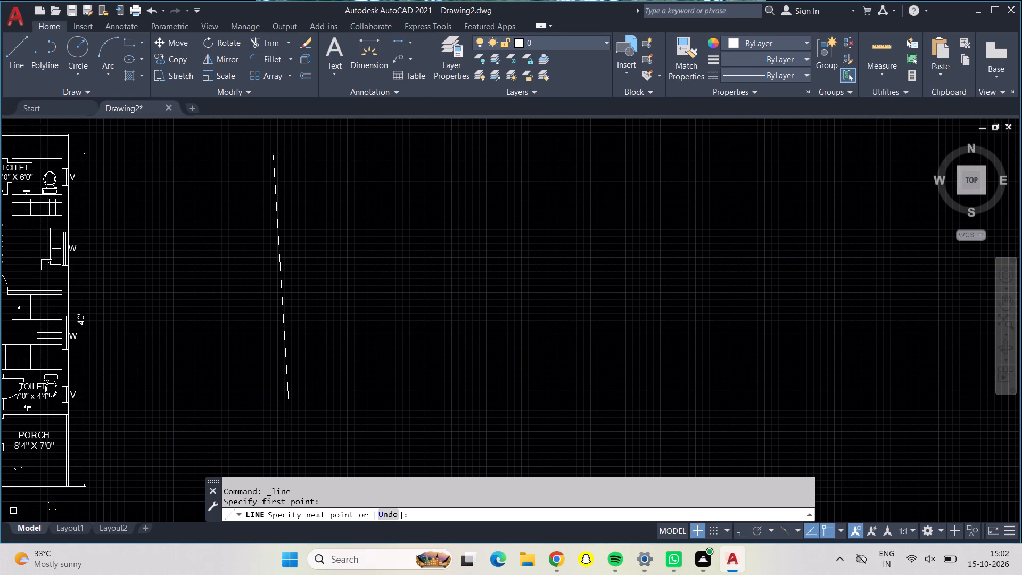
pyautogui.press('F8')
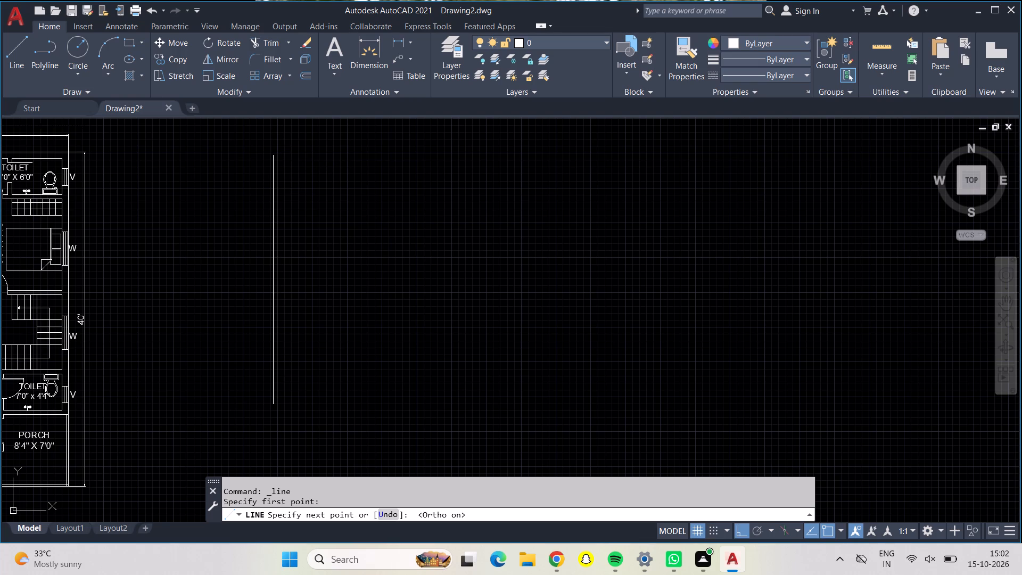
pyautogui.write("40'")
pyautogui.press('Return')
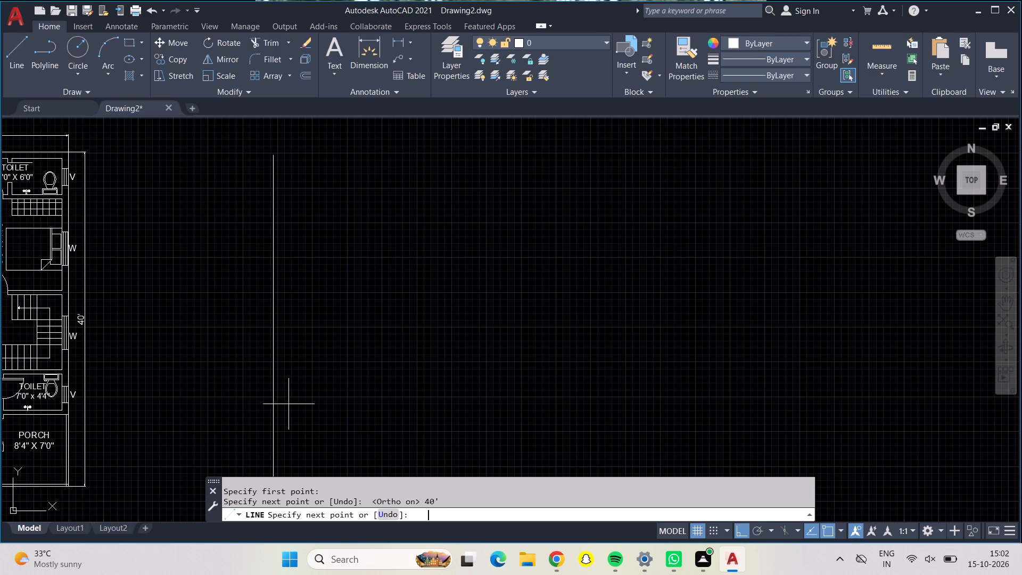
pyautogui.scroll(1, 291, 403)
pyautogui.scroll(-2, 291, 403)
pyautogui.moveTo(315, 392); pyautogui.dragTo(319, 316, button='middle')
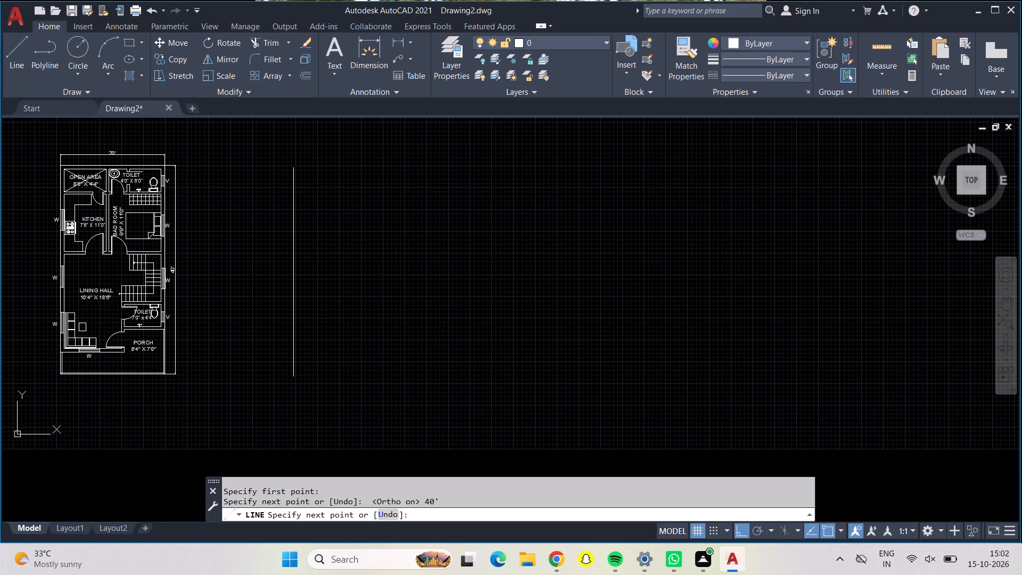
pyautogui.press('2')
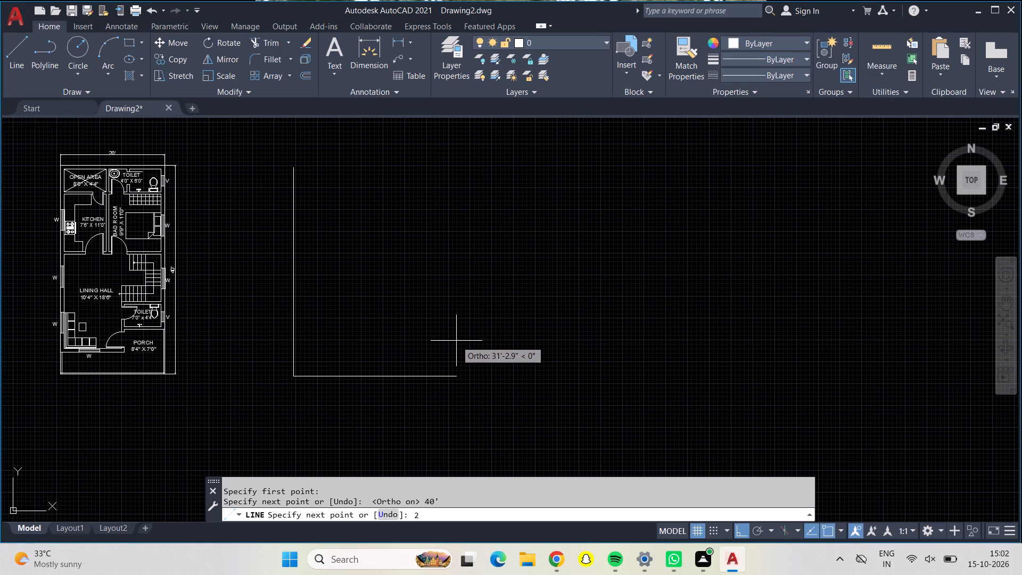
pyautogui.press('0')
pyautogui.press("'")
pyautogui.press('Return')
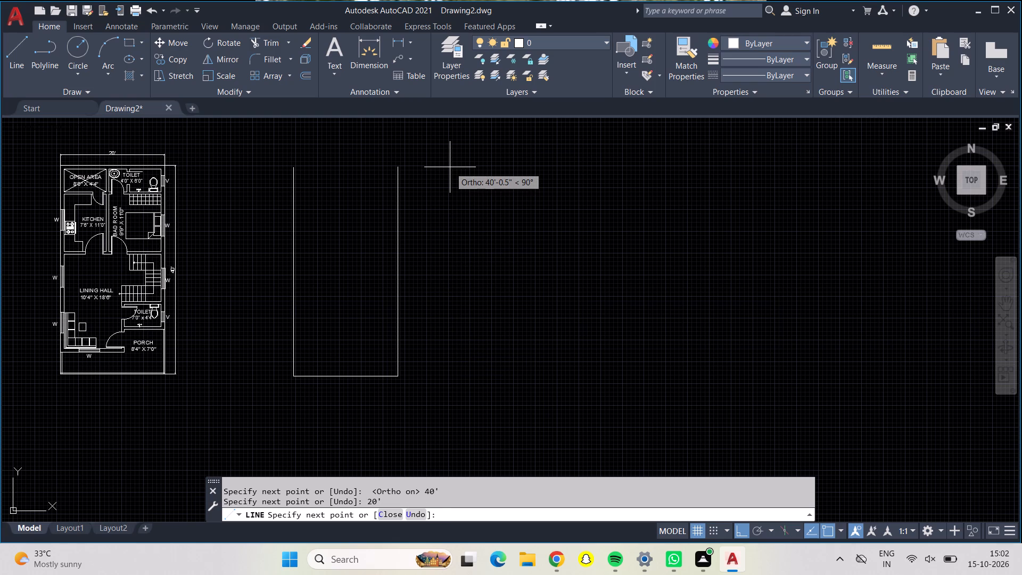
pyautogui.write('40')
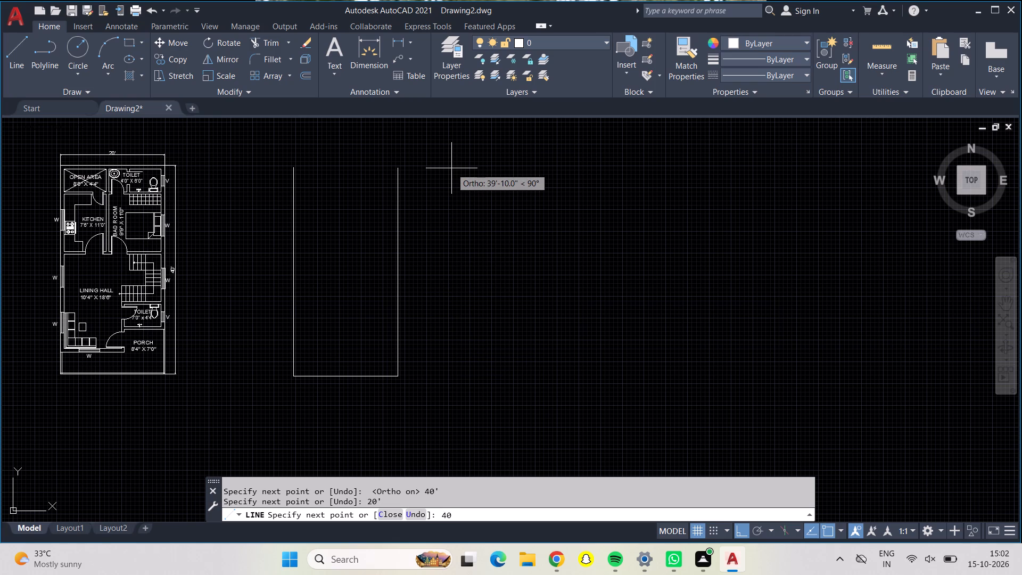
pyautogui.press("'")
pyautogui.press('Return')
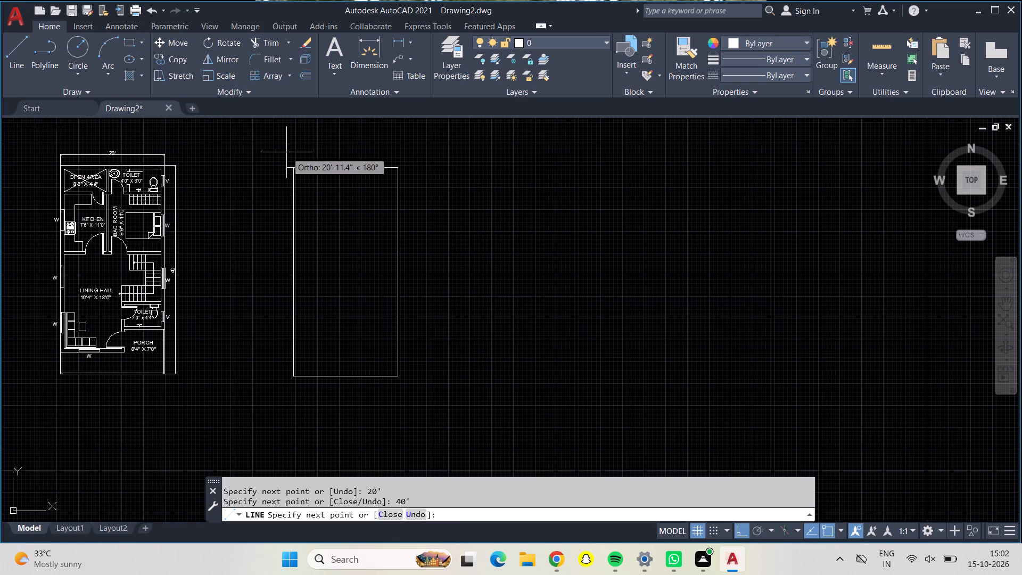
pyautogui.click(293, 167)
pyautogui.press('Return')
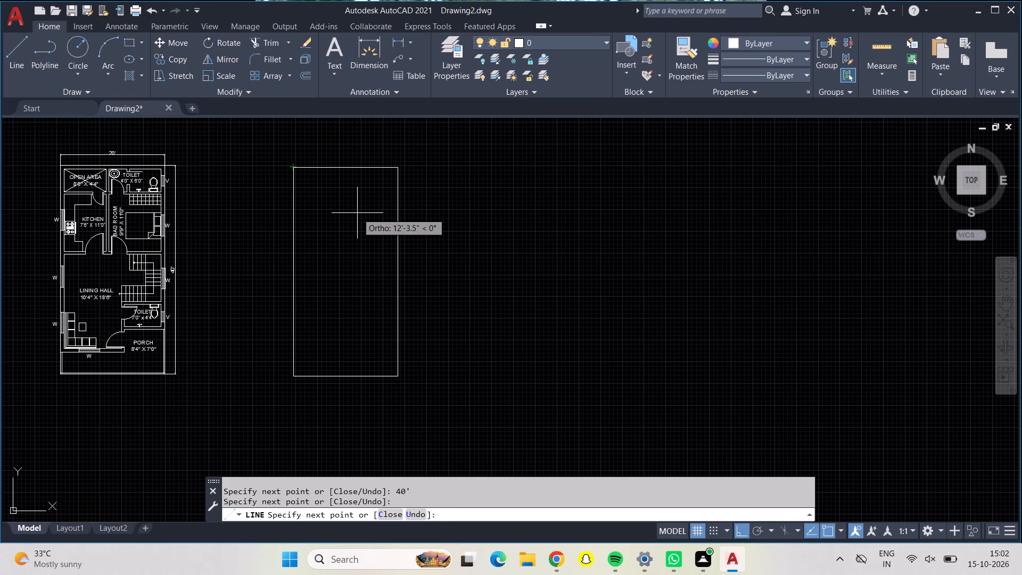
# Offset all four sides of the new rectangle 9" inward to form the outer walls.
pyautogui.press('o')
pyautogui.press('Return')
pyautogui.write('9"')
pyautogui.press('Return')
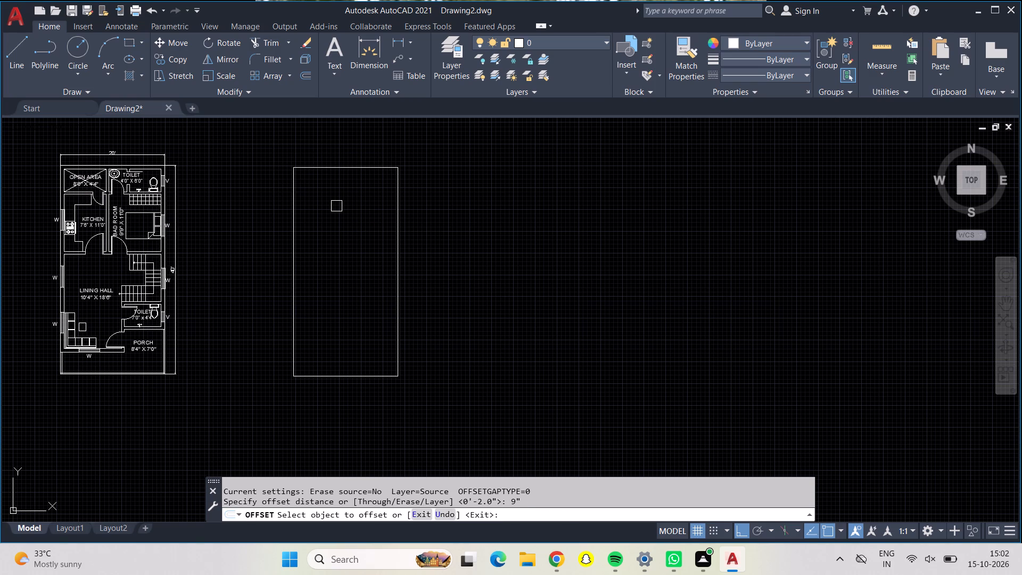
pyautogui.click(289, 201)
pyautogui.click(338, 232)
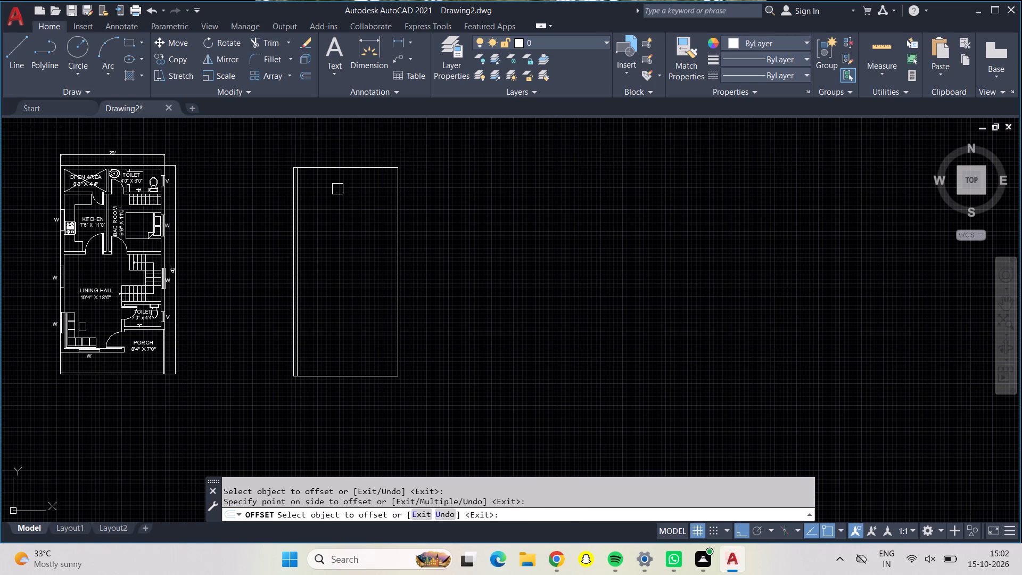
pyautogui.click(339, 167)
pyautogui.click(362, 275)
pyautogui.click(401, 290)
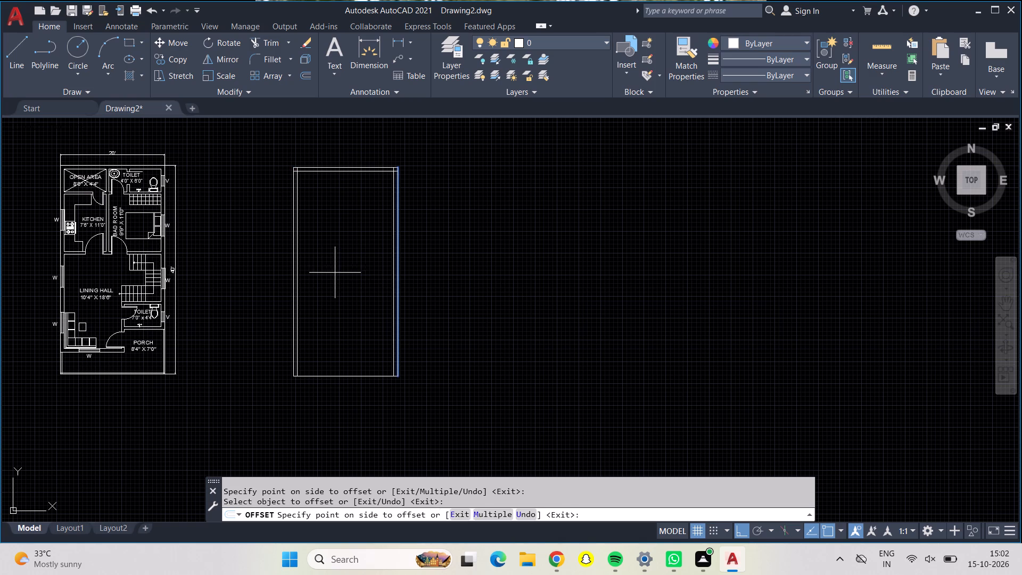
pyautogui.click(331, 272)
pyautogui.click(357, 376)
pyautogui.click(358, 346)
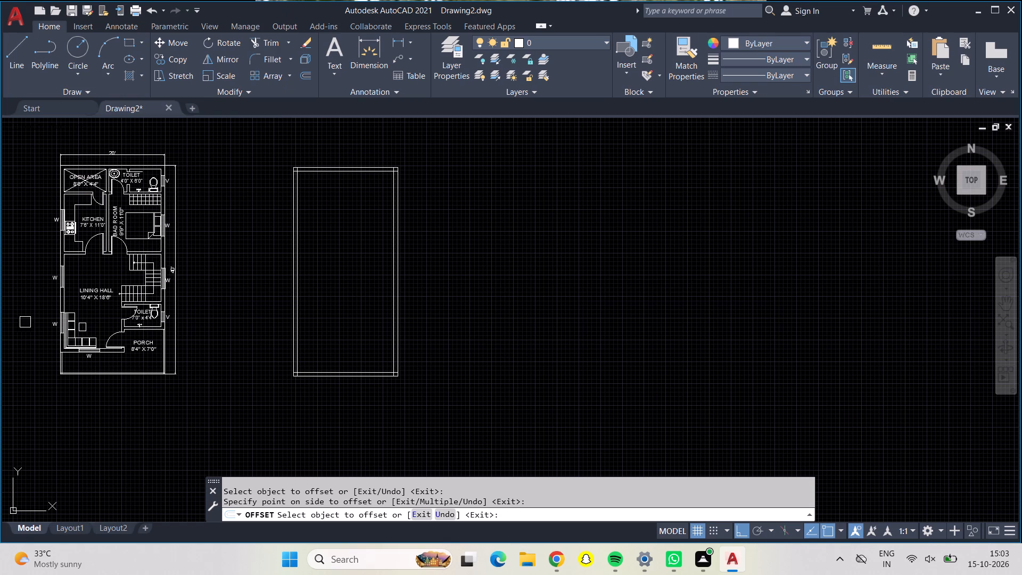
pyautogui.scroll(1, 318, 290)
pyautogui.moveTo(319, 290); pyautogui.dragTo(374, 326, button='middle')
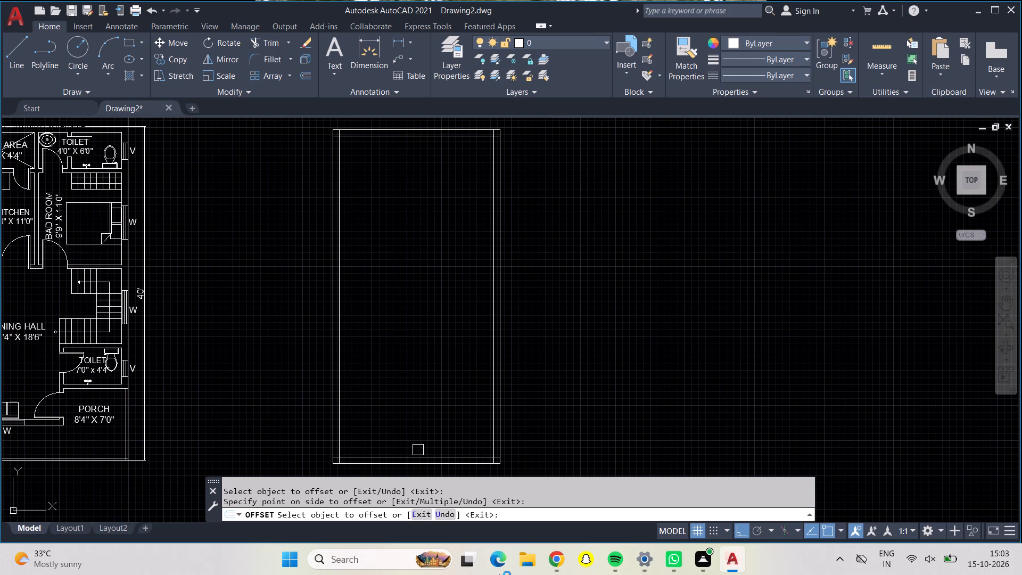
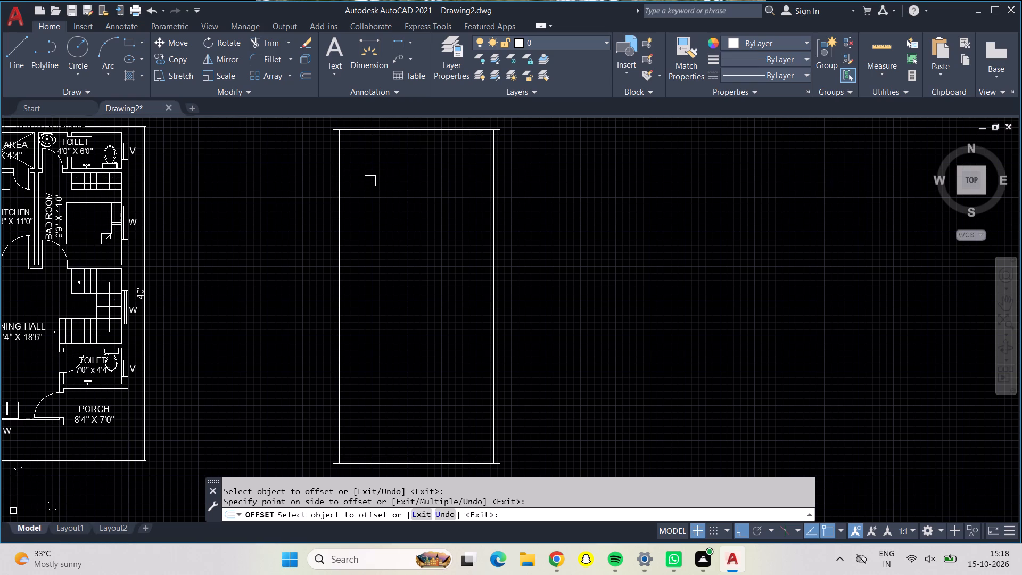
# Offset the inner north wall line of the new 20' x 40' outline 4'0" southward.
pyautogui.press('Escape')
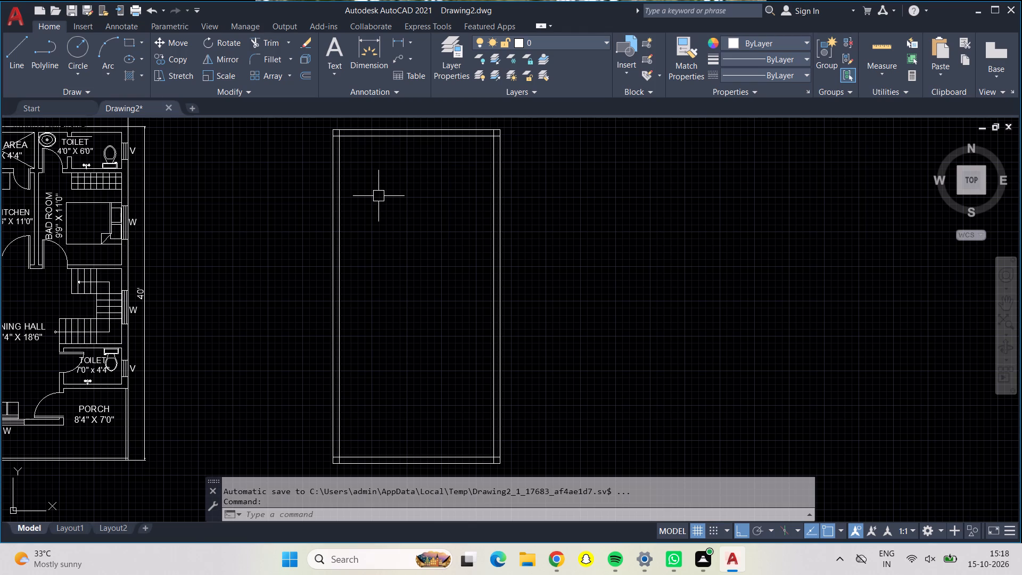
pyautogui.press('o')
pyautogui.press('Return')
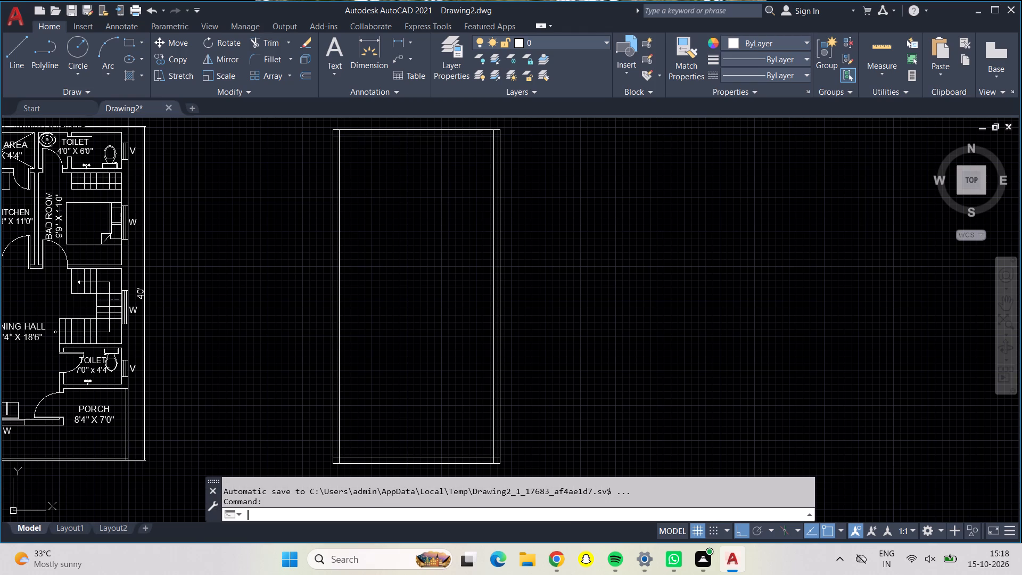
pyautogui.press('4')
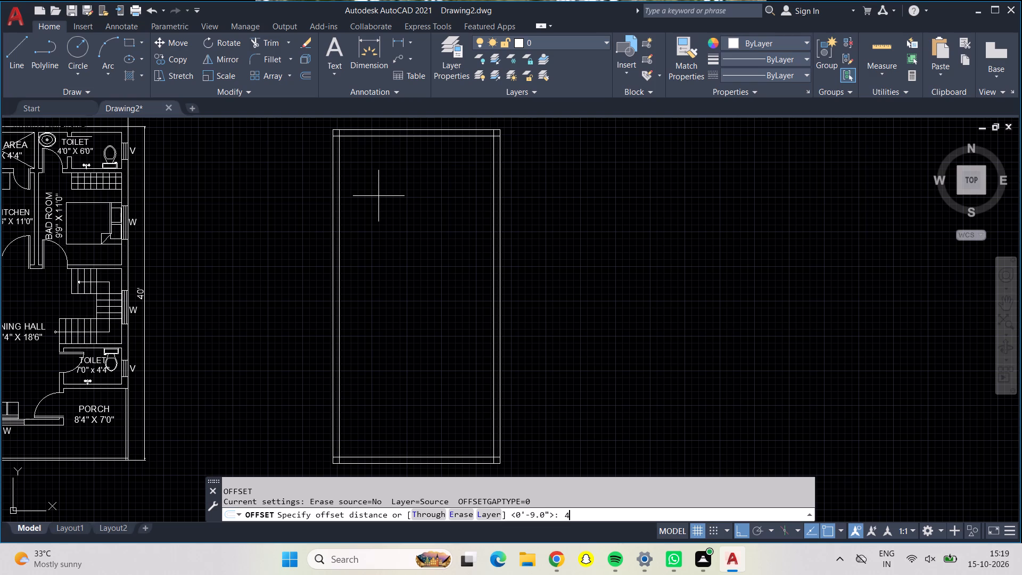
pyautogui.write('\'0"')
pyautogui.press('Return')
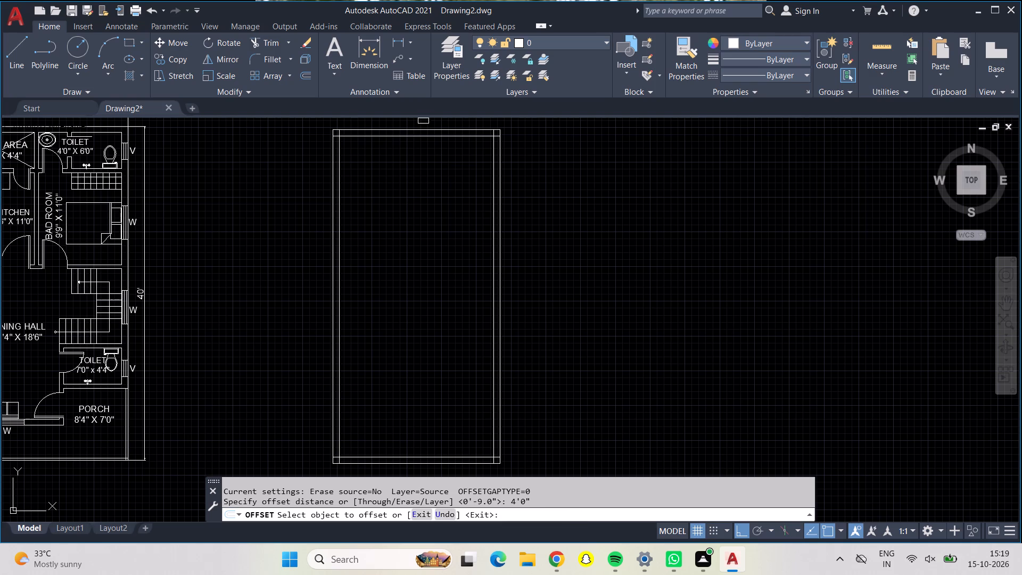
pyautogui.click(417, 134)
pyautogui.click(416, 182)
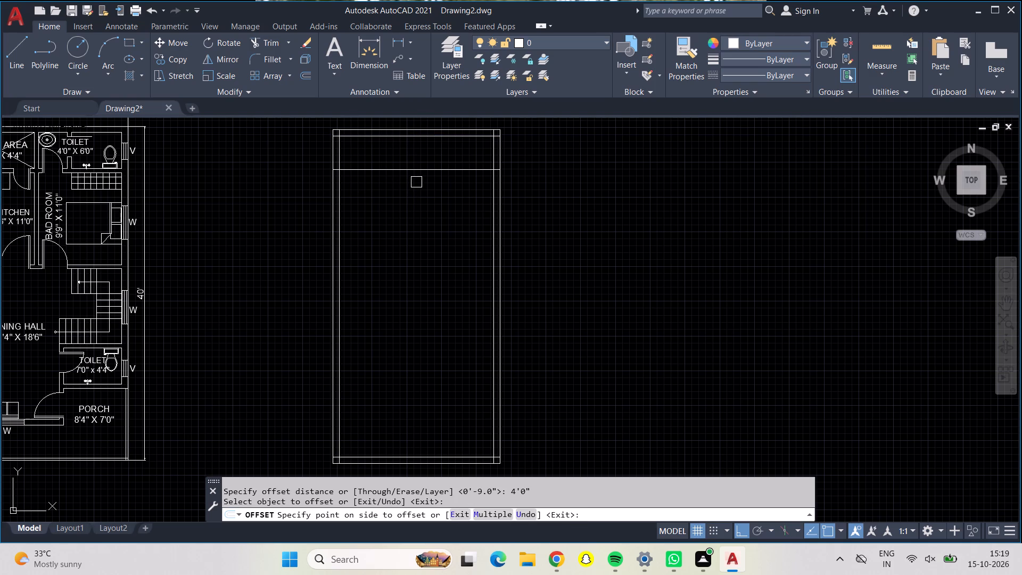
pyautogui.press('Escape')
# Offset the new horizontal line 6" southward to form the cross wall below the north rooms.
pyautogui.press('o')
pyautogui.press('Return')
pyautogui.write('6"')
pyautogui.press('Return')
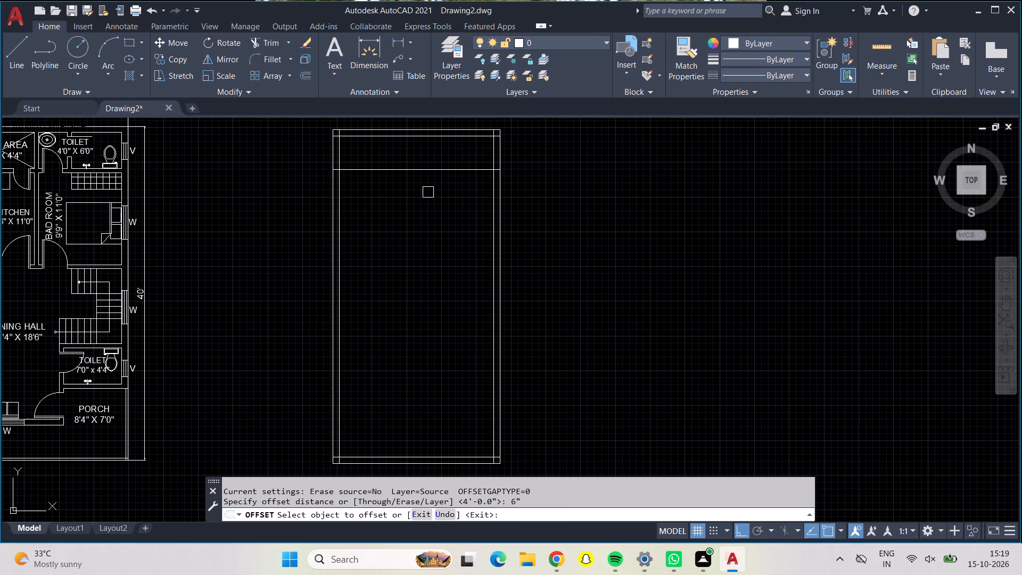
pyautogui.click(432, 168)
pyautogui.click(419, 200)
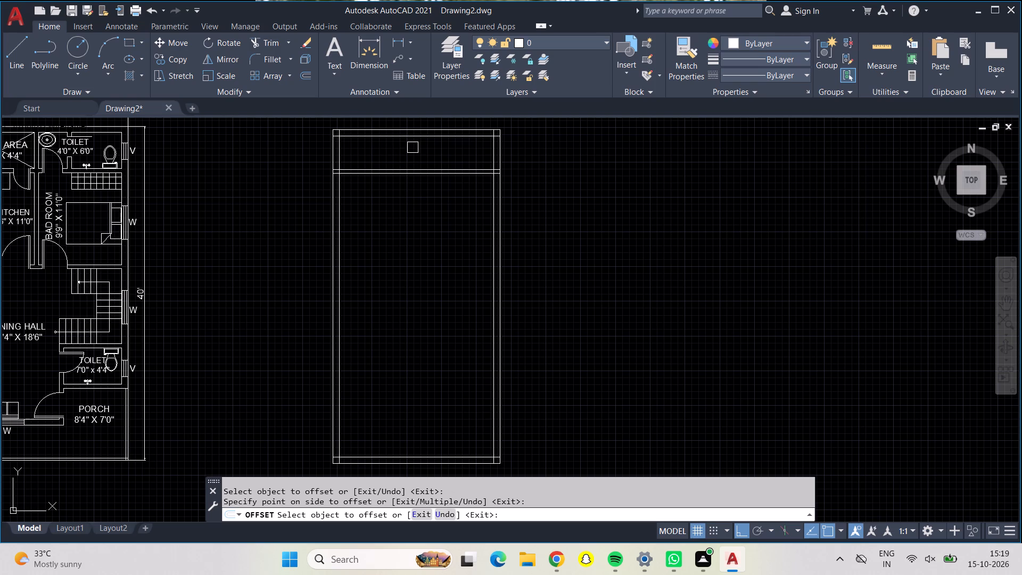
pyautogui.press('Escape')
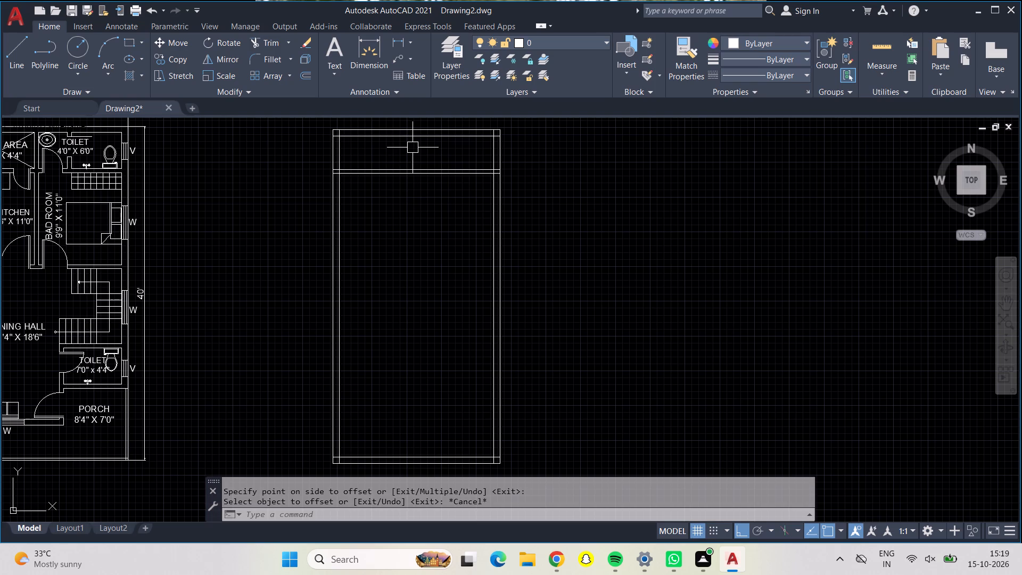
# Offset the inner west and inner east wall lines 7' inward to lay out the north rooms.
pyautogui.press('o')
pyautogui.press('Return')
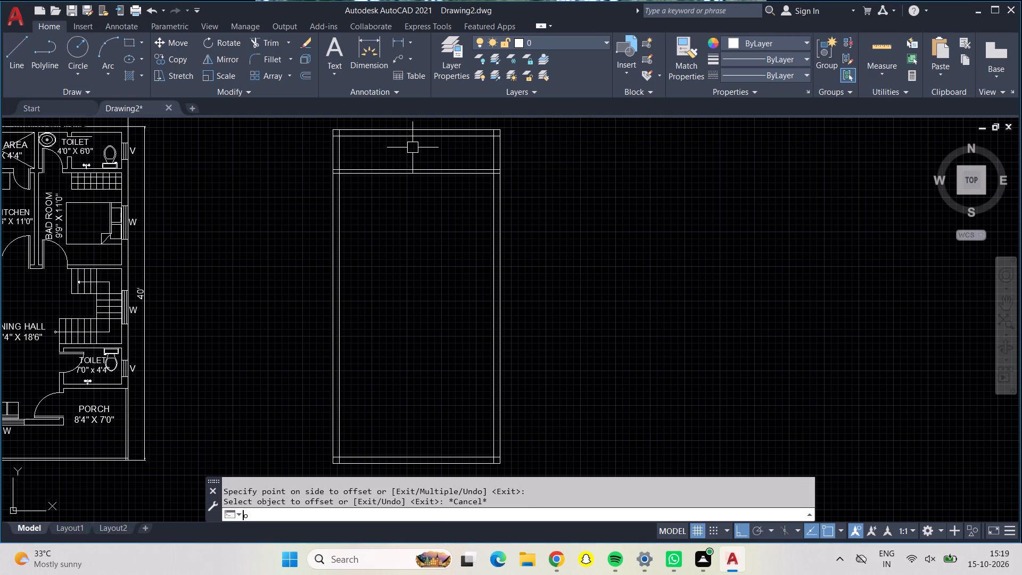
pyautogui.write("7'")
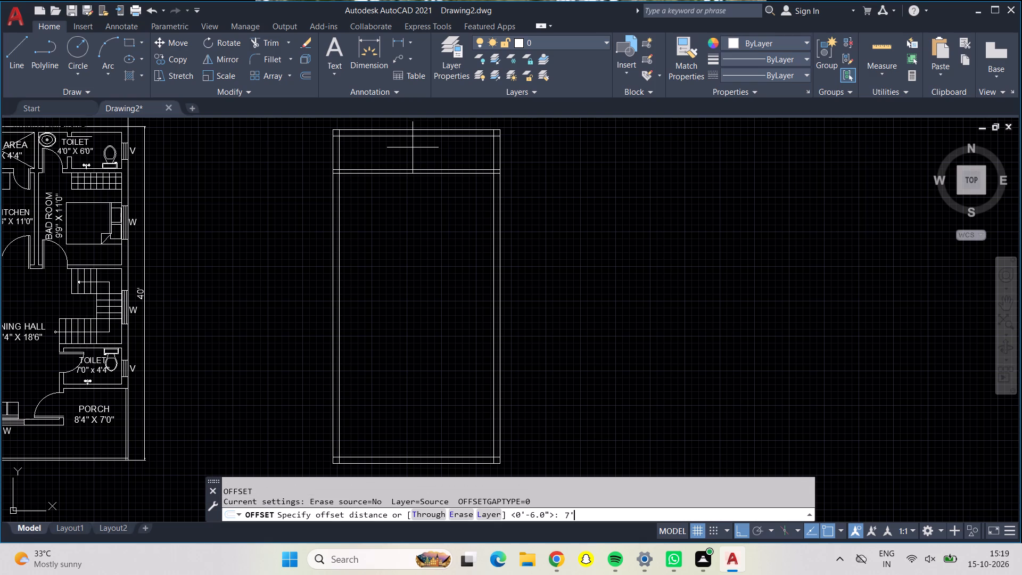
pyautogui.press('Return')
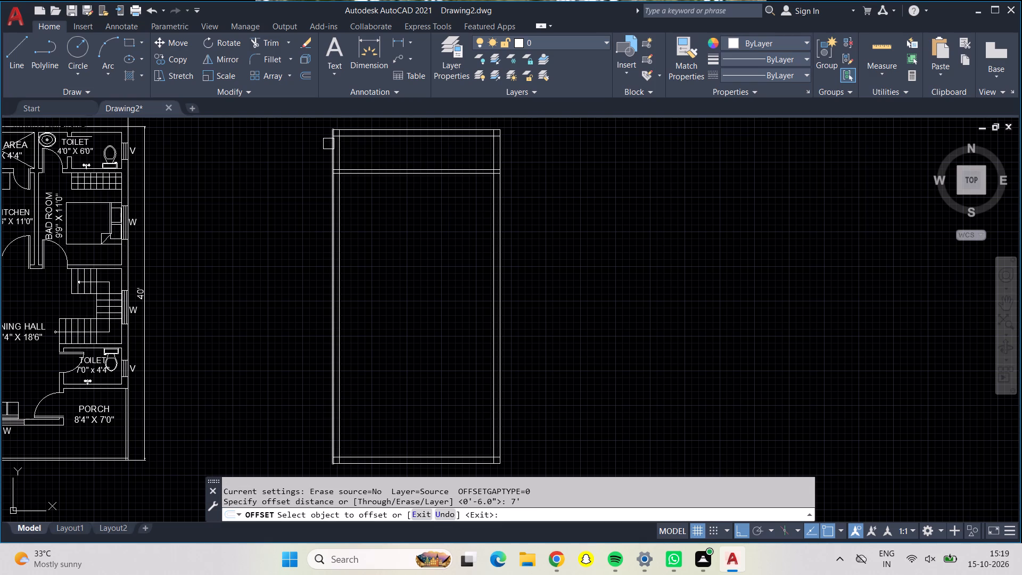
pyautogui.click(341, 149)
pyautogui.click(424, 153)
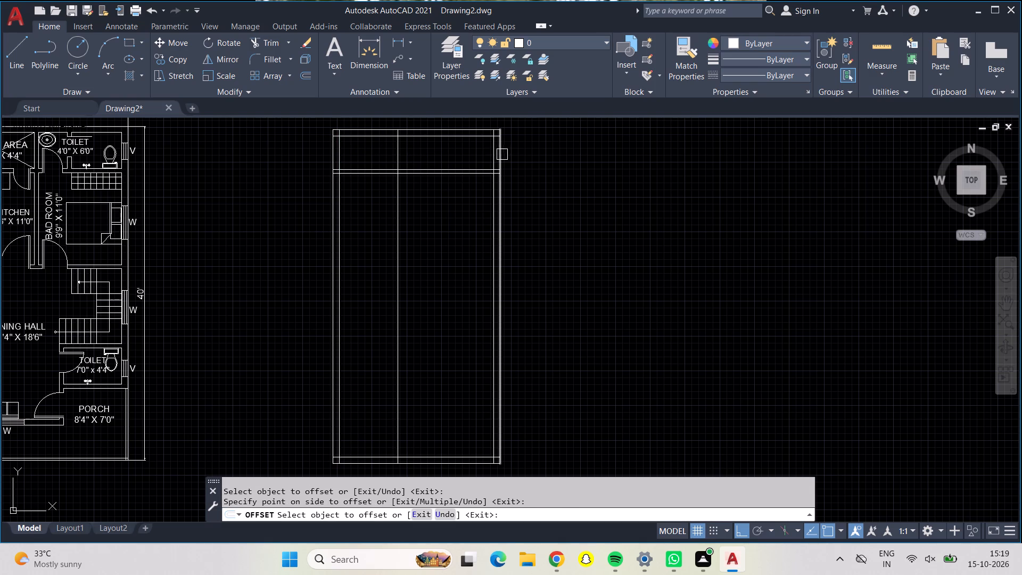
pyautogui.click(495, 157)
pyautogui.click(418, 147)
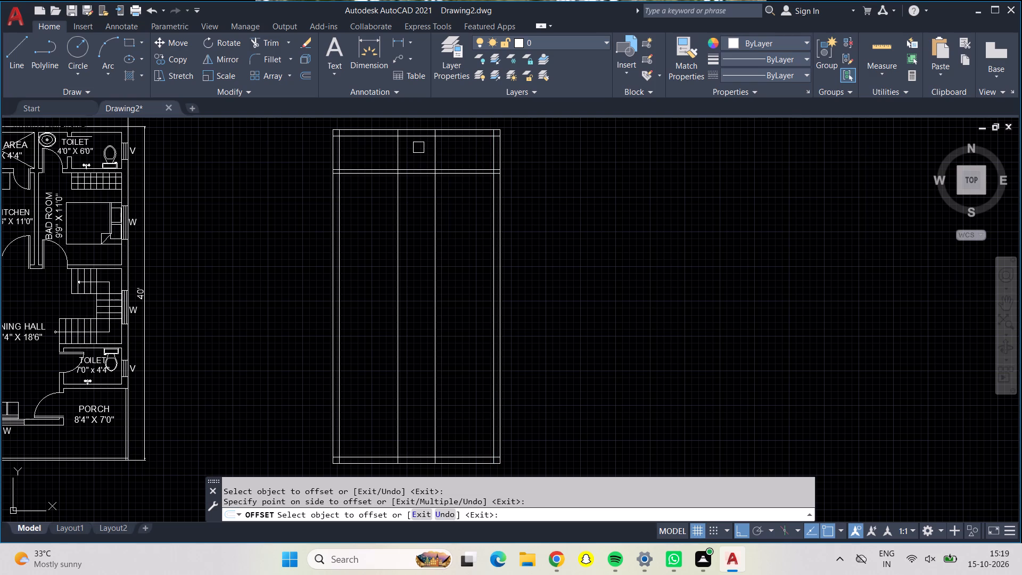
pyautogui.press('Escape')
# Offset both new vertical lines 6" toward the middle of the plan to form the two partition walls.
pyautogui.press('o')
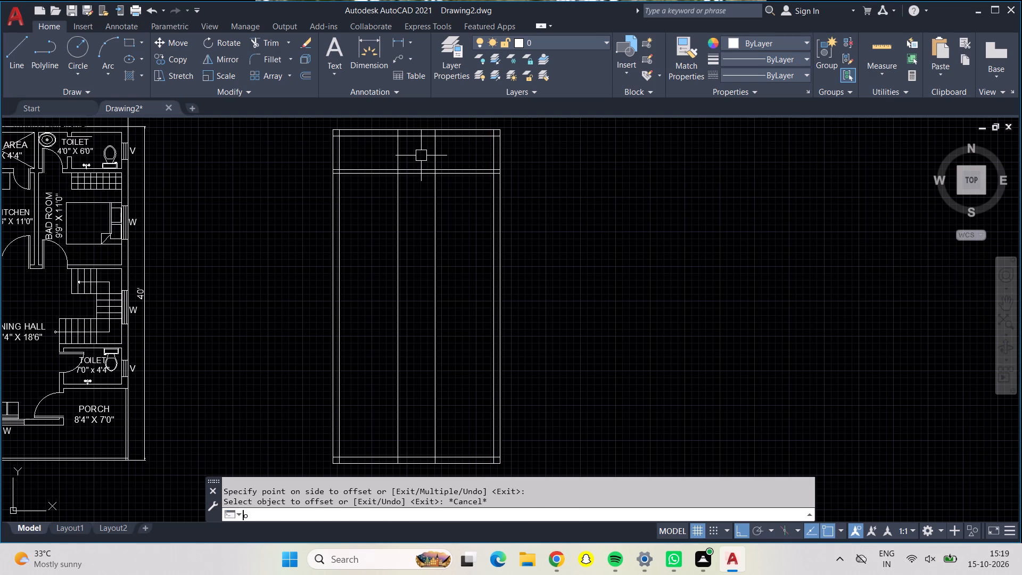
pyautogui.press('Return')
pyautogui.write('6"')
pyautogui.press('Return')
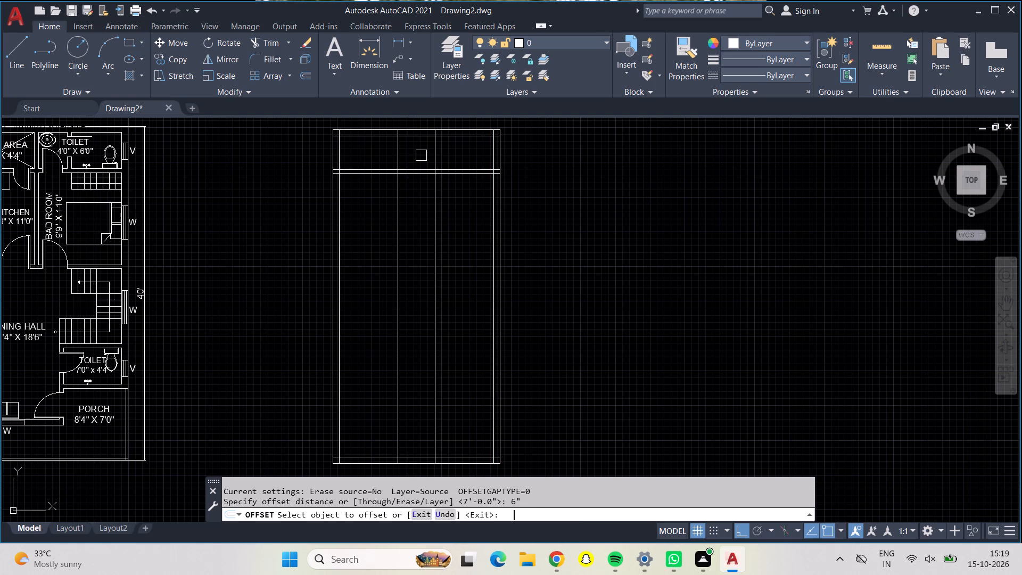
pyautogui.click(435, 155)
pyautogui.click(409, 149)
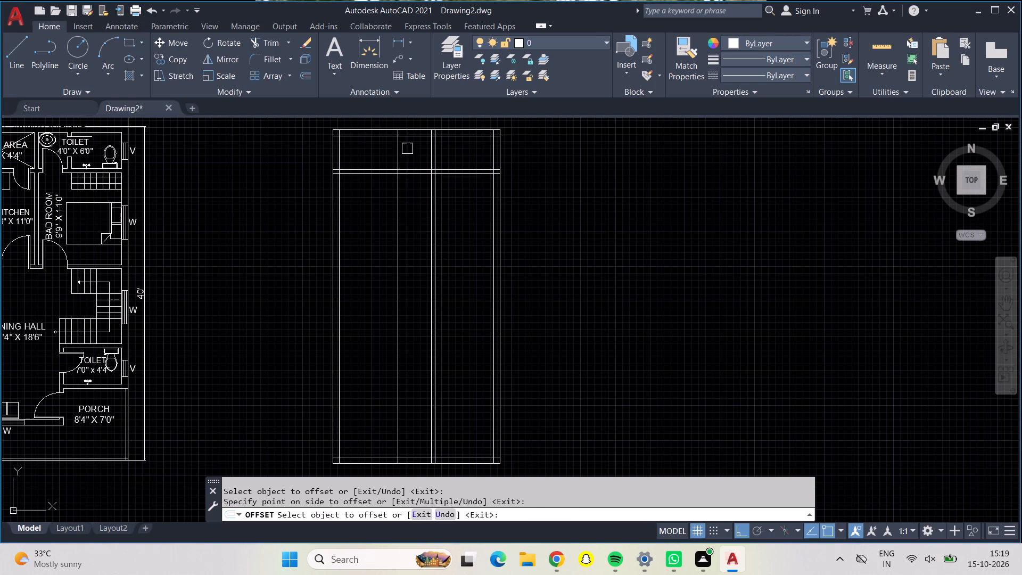
pyautogui.click(400, 148)
pyautogui.click(414, 151)
# Quick-measure the width and depth of the northwest room.
pyautogui.scroll(1, 417, 142)
pyautogui.click(876, 41)
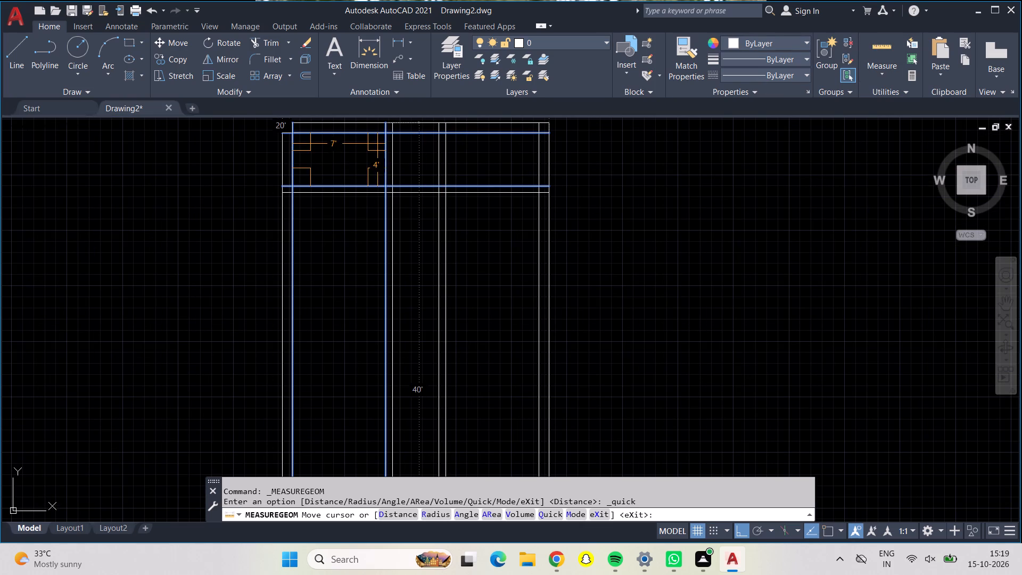
pyautogui.press('Escape')
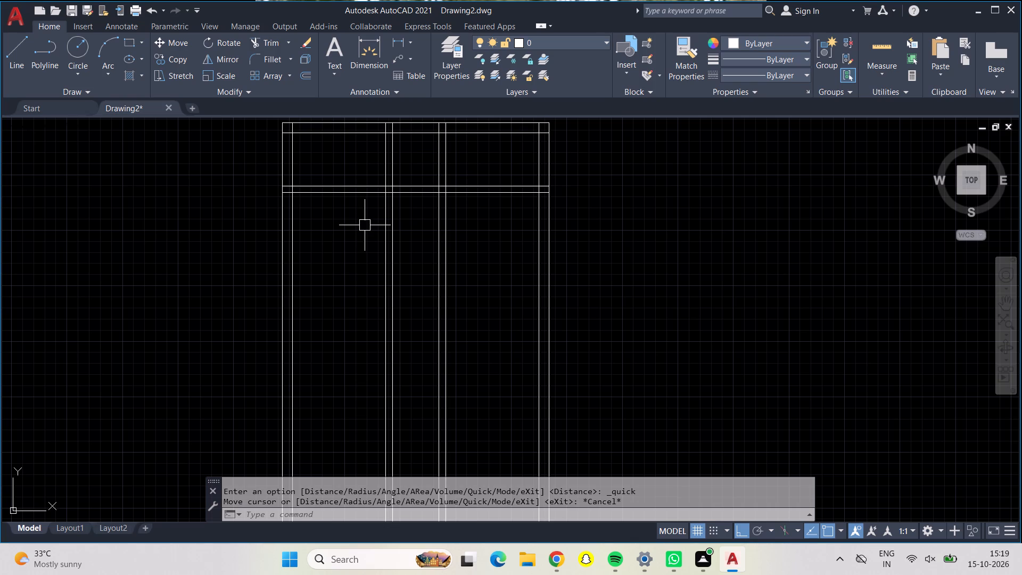
# Trim the four vertical partition lines south of the cross wall.
pyautogui.moveTo(365, 224); pyautogui.dragTo(362, 203, button='middle')
pyautogui.click(262, 46)
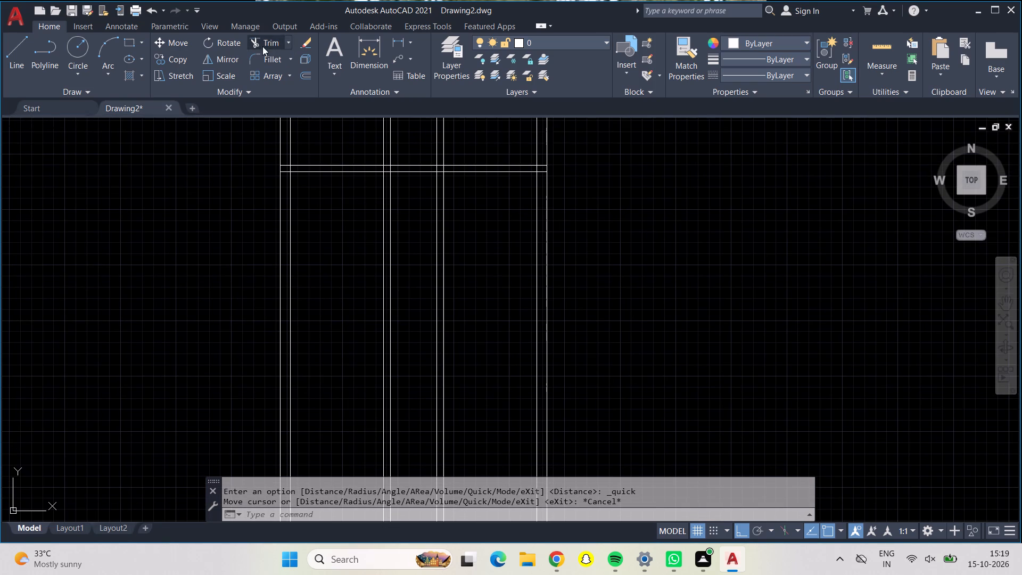
pyautogui.moveTo(317, 239); pyautogui.dragTo(469, 236)
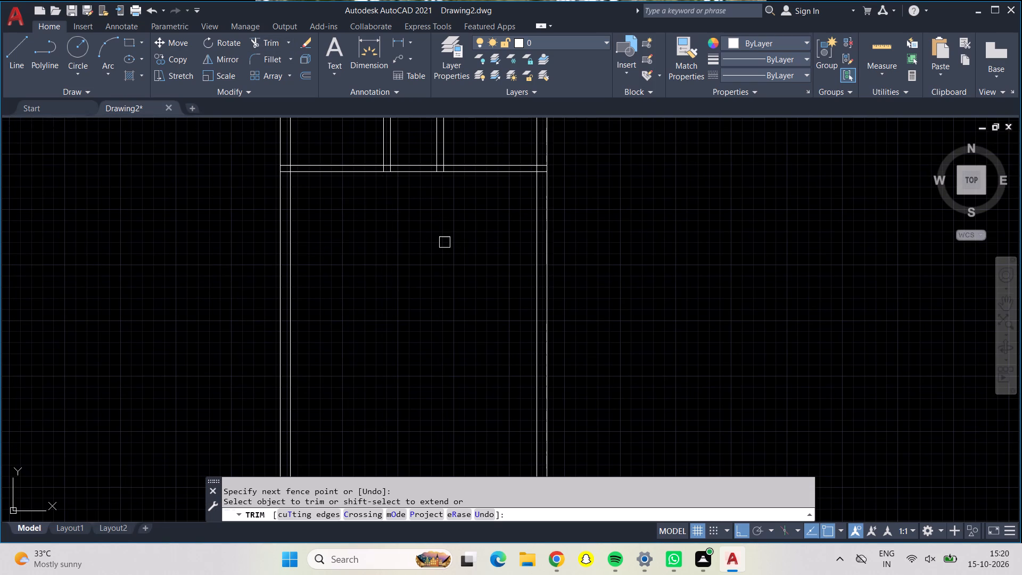
pyautogui.press('Escape')
# Offset the south line of the cross wall 11'6" southward.
pyautogui.press('o')
pyautogui.press('Return')
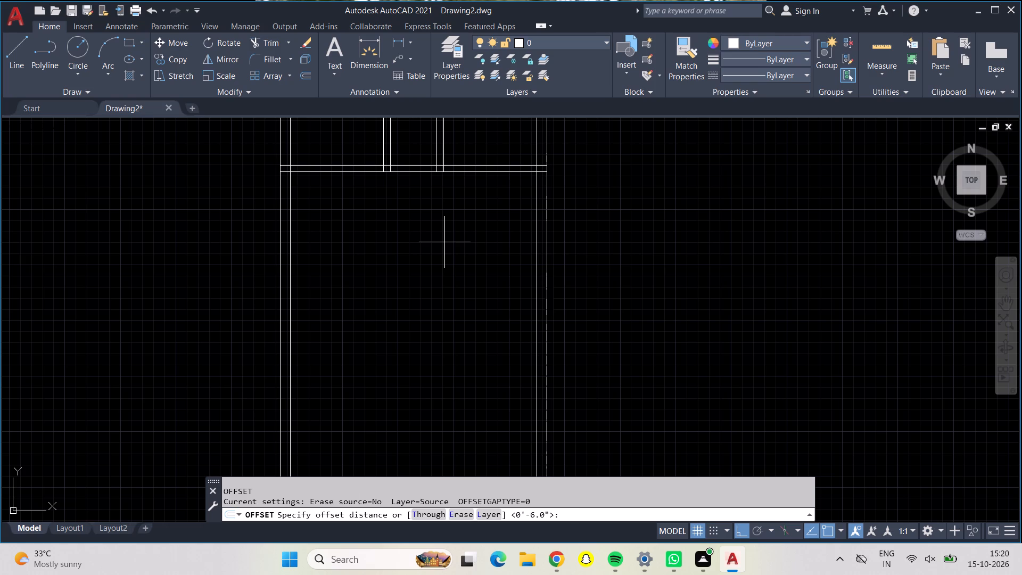
pyautogui.write('11\'6"')
pyautogui.press('Return')
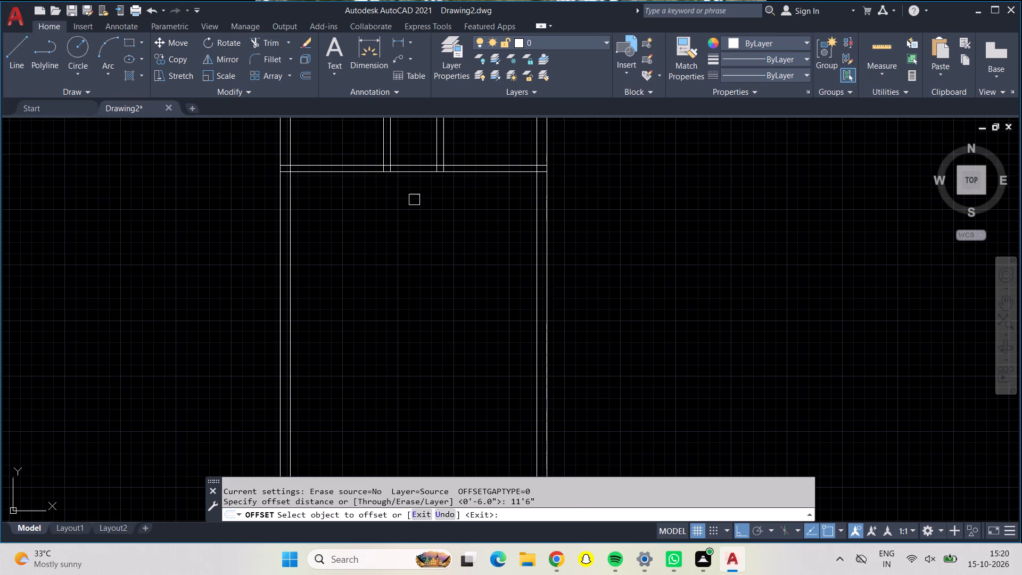
pyautogui.click(412, 173)
pyautogui.click(401, 233)
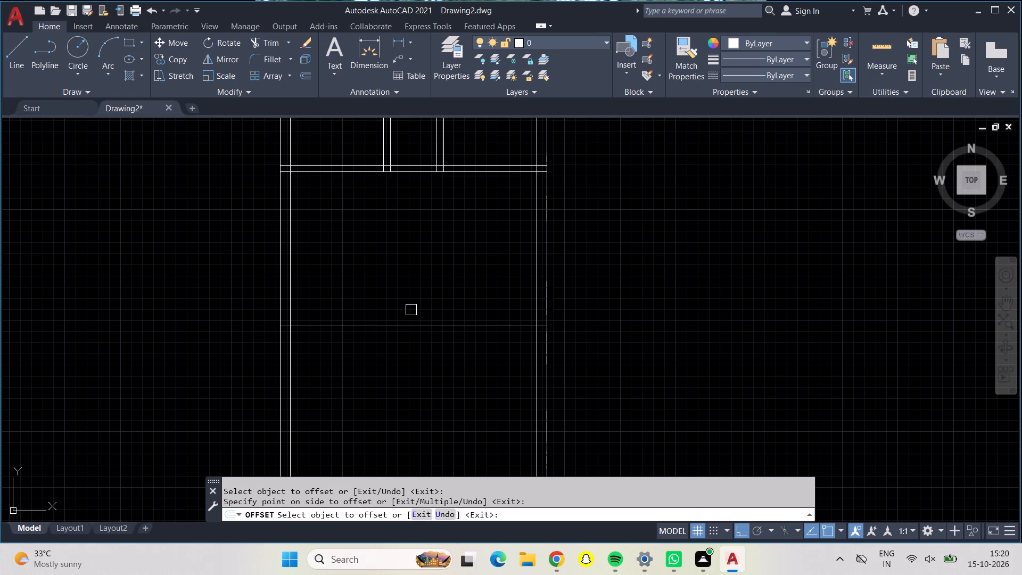
pyautogui.press('Escape')
# Offset the new lower horizontal line 6" southward to form the second cross wall.
pyautogui.press('o')
pyautogui.press('Return')
pyautogui.write('6"')
pyautogui.press('Return')
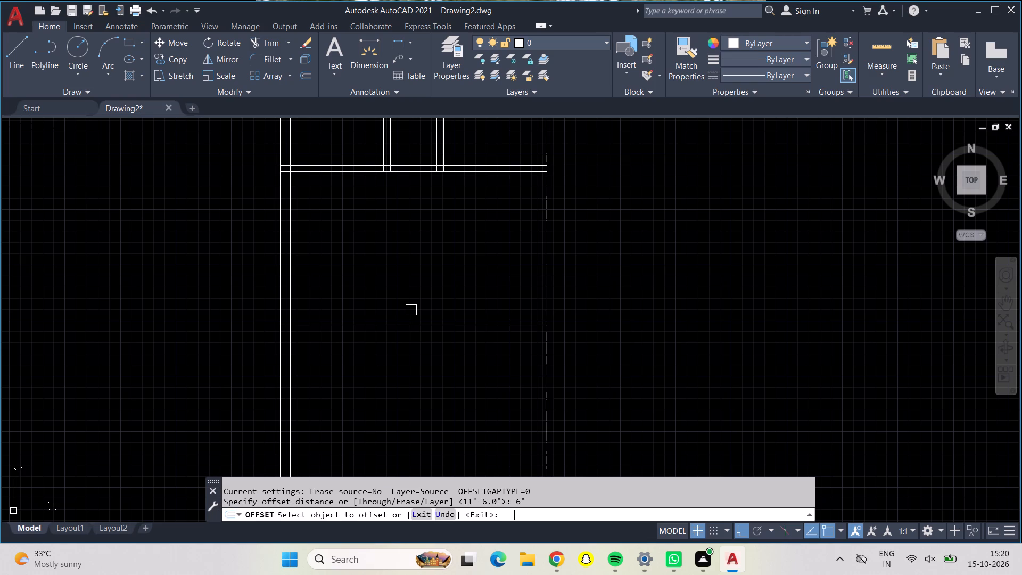
pyautogui.click(389, 326)
pyautogui.click(386, 368)
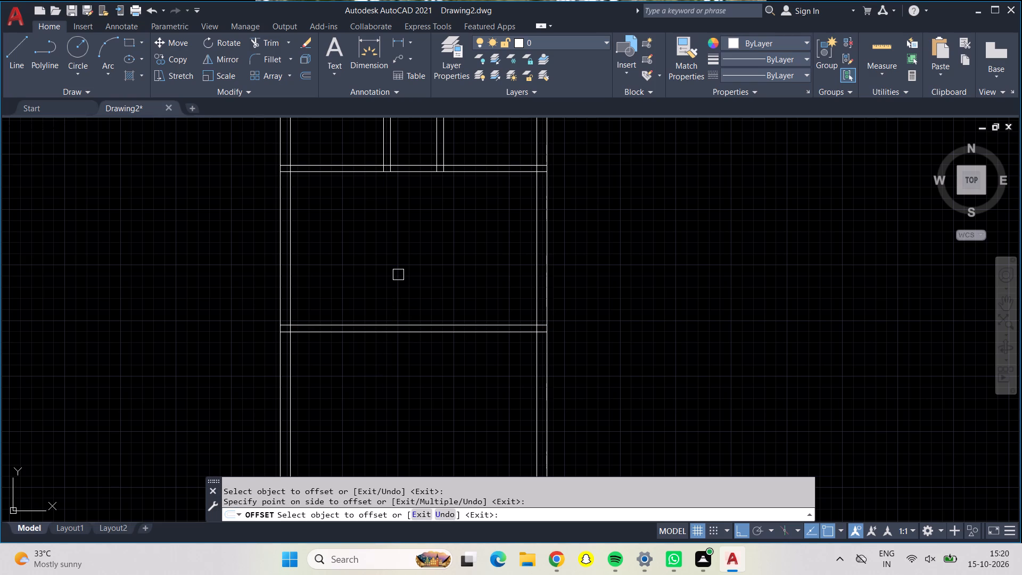
pyautogui.press('Escape')
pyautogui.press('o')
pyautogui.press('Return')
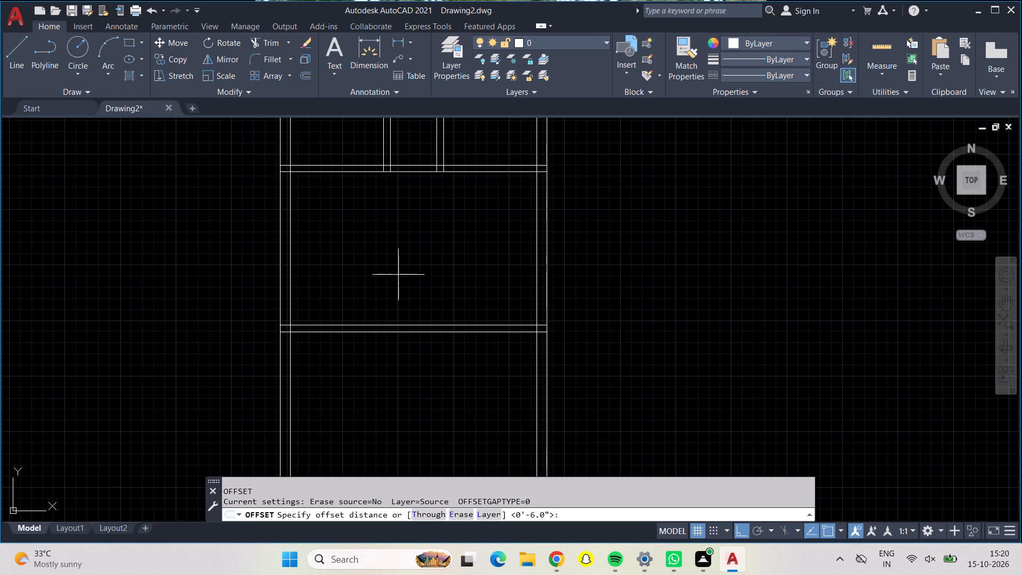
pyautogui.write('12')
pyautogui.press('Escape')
# Offset the inner west and inner east wall lines 10' inward to lay out the rooms between the cross walls.
pyautogui.press('o')
pyautogui.press('Return')
pyautogui.write("10'")
pyautogui.press('Return')
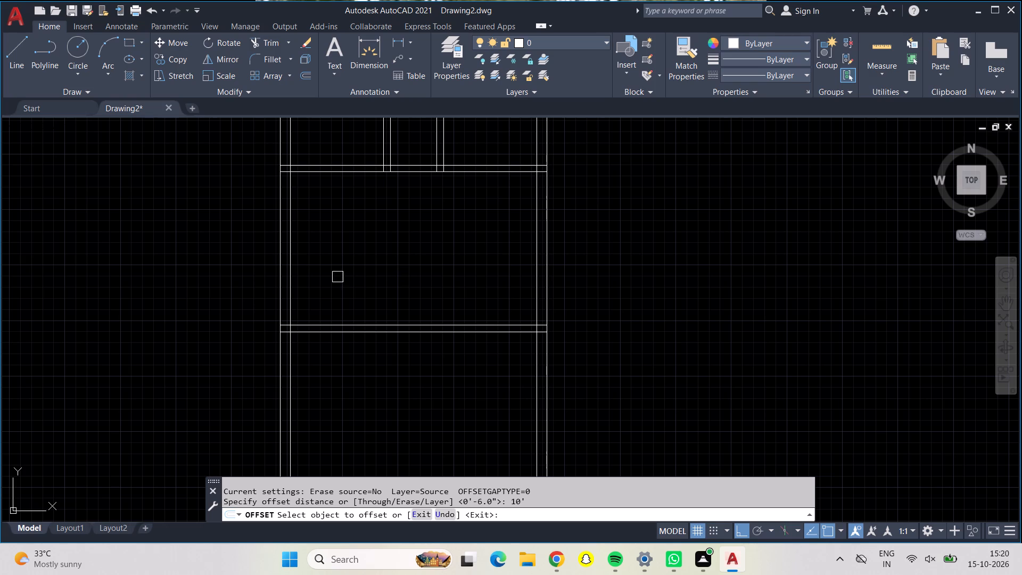
pyautogui.click(294, 267)
pyautogui.click(410, 277)
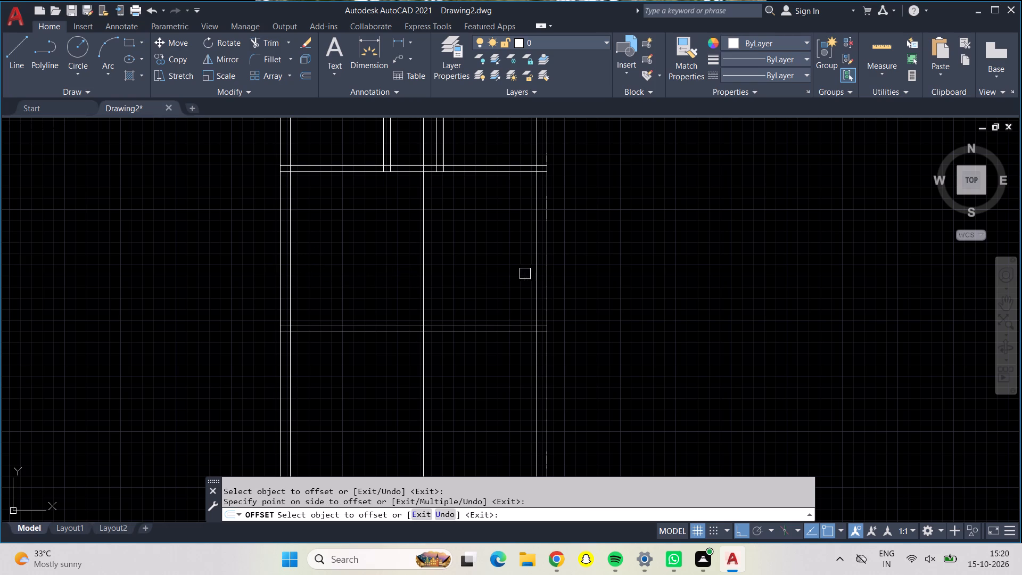
pyautogui.click(534, 280)
pyautogui.click(356, 273)
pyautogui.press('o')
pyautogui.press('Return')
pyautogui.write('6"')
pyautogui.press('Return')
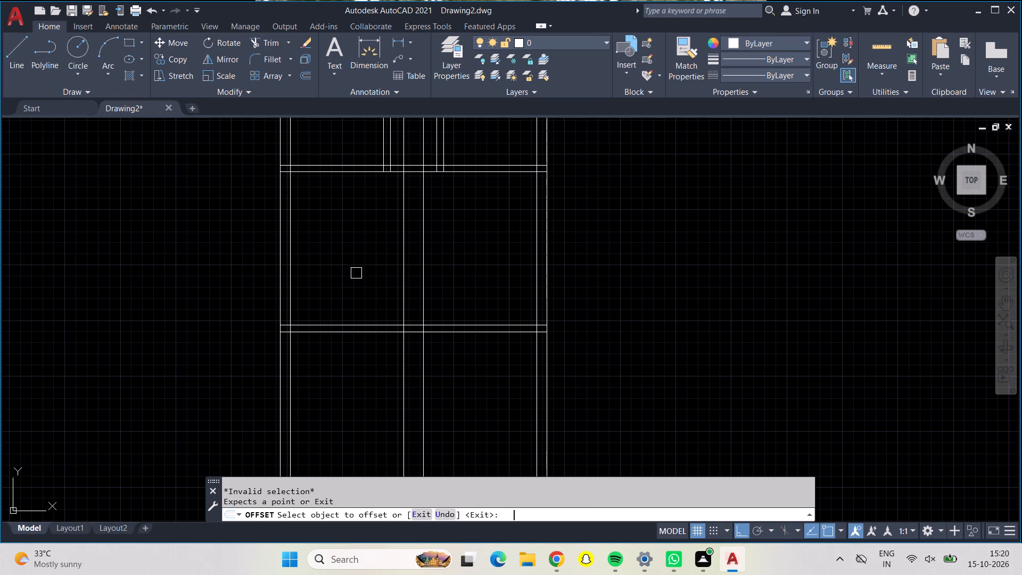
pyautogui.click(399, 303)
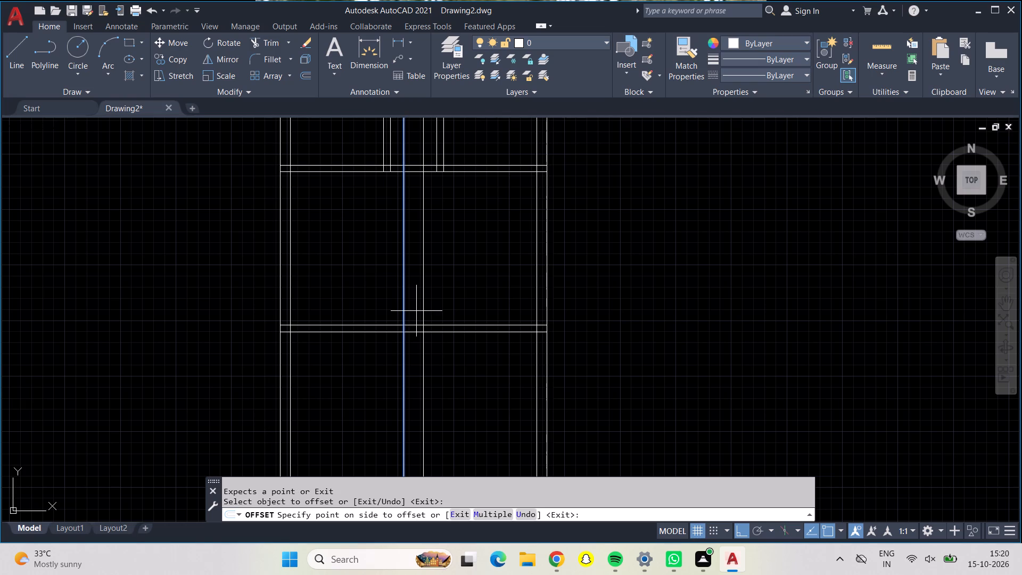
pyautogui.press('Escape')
# Offset the two central vertical lines 6" inward, toward each other, to lay out the dividing wall between the two rooms.
pyautogui.press('o')
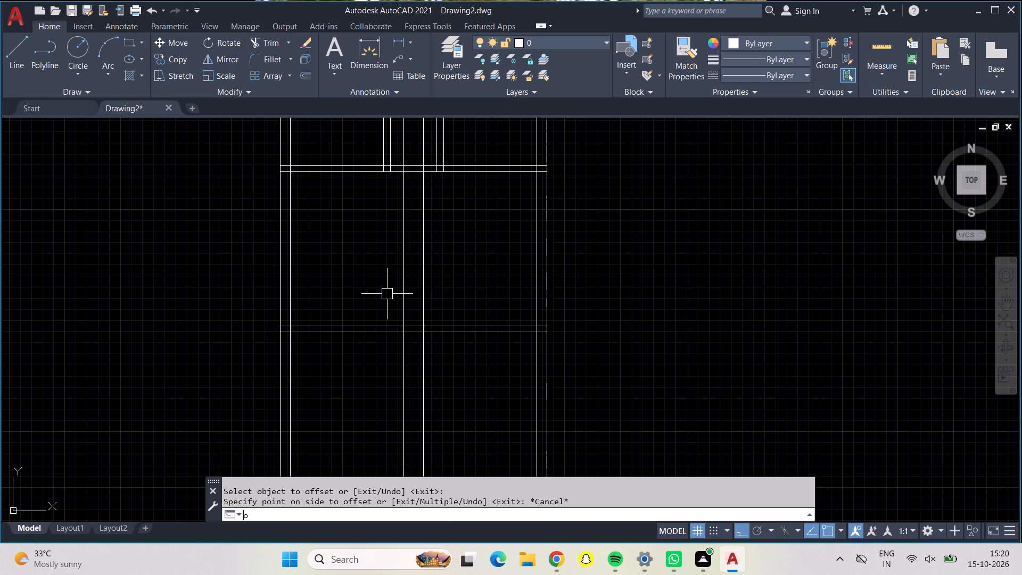
pyautogui.press('Return')
pyautogui.write('6"')
pyautogui.press('Return')
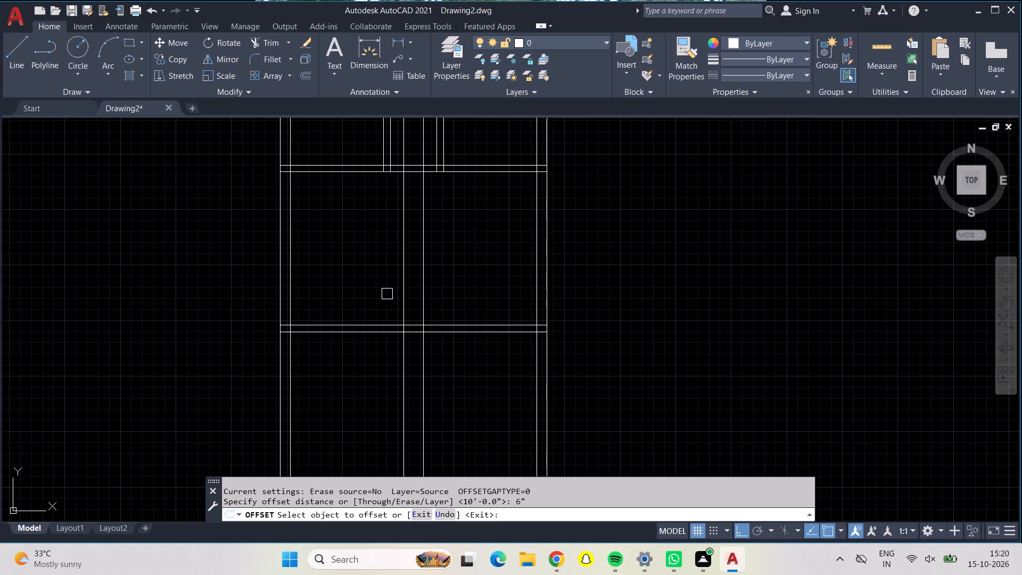
pyautogui.click(406, 294)
pyautogui.click(417, 300)
pyautogui.click(423, 302)
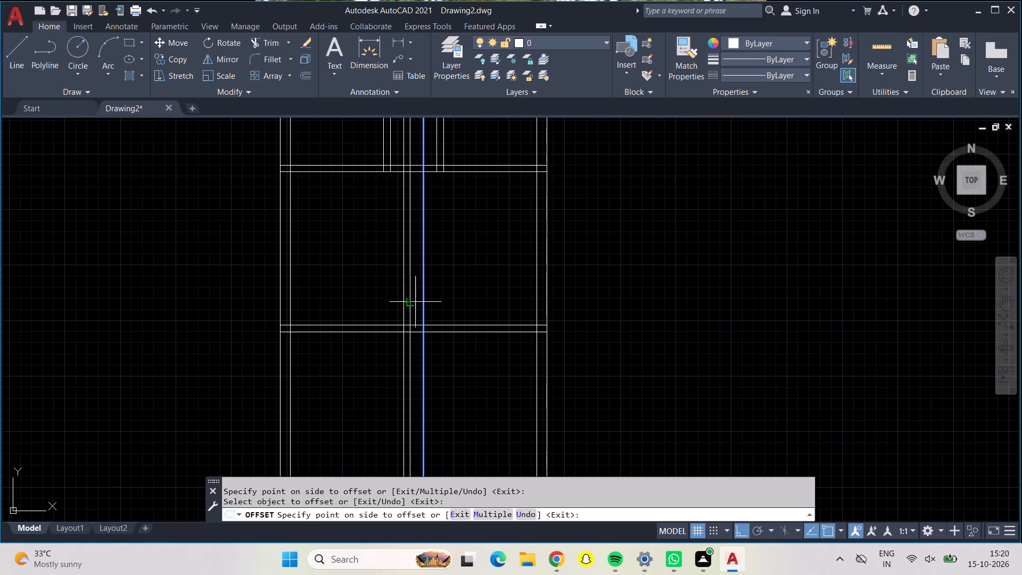
pyautogui.click(414, 302)
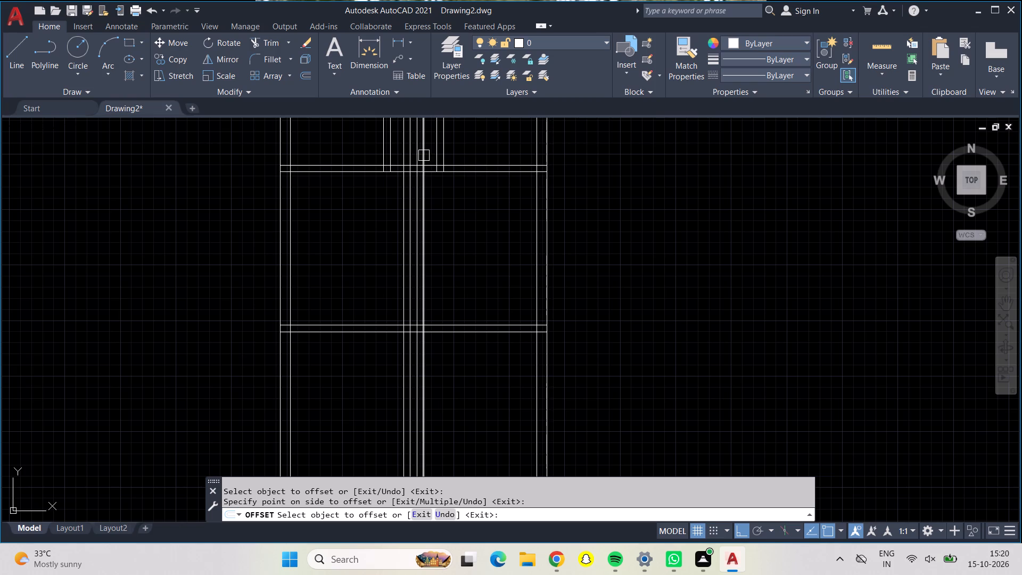
pyautogui.scroll(-1, 423, 155)
pyautogui.scroll(1, 413, 197)
pyautogui.scroll(-1, 413, 197)
pyautogui.scroll(2, 413, 197)
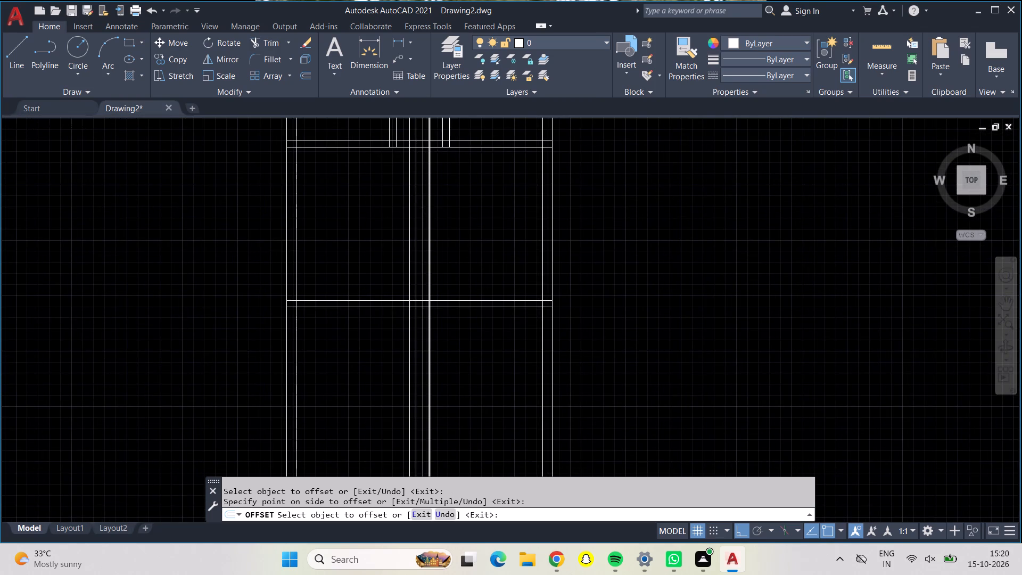
pyautogui.moveTo(371, 202); pyautogui.dragTo(376, 248, button='middle')
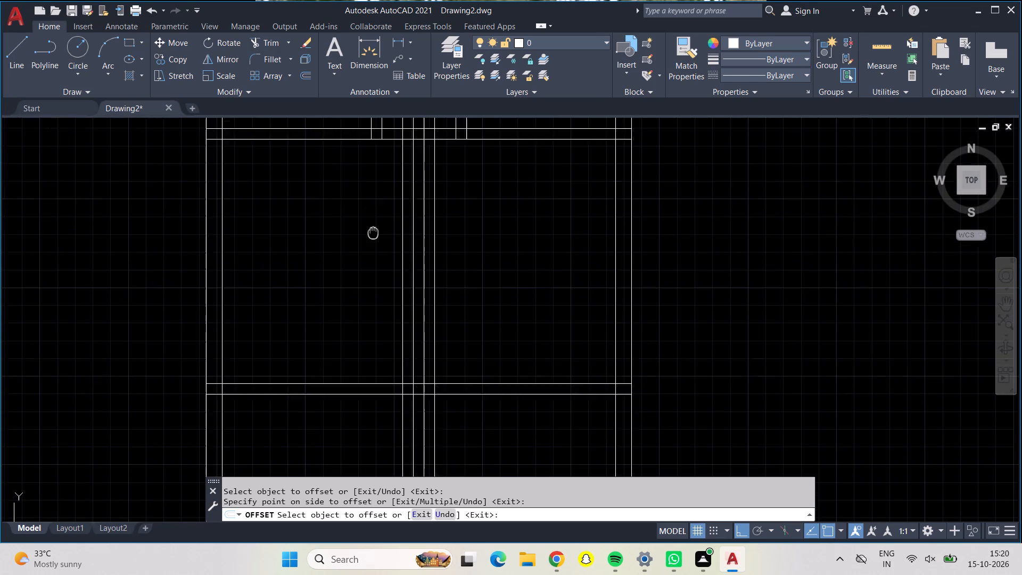
pyautogui.moveTo(376, 248); pyautogui.dragTo(383, 285, button='middle')
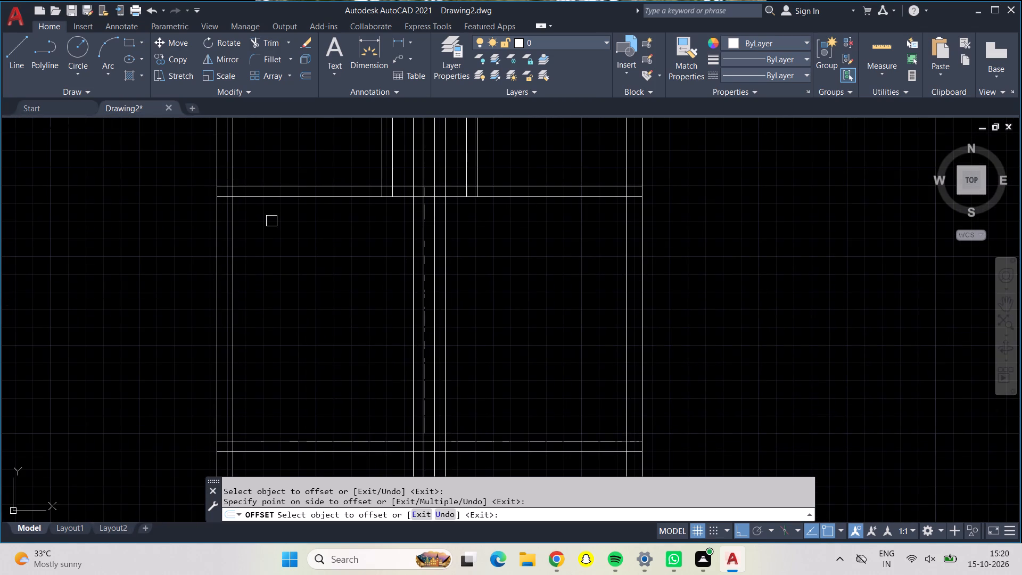
pyautogui.press('Escape')
# Trim the outermost two of the four central vertical lines between the two cross walls.
pyautogui.click(266, 43)
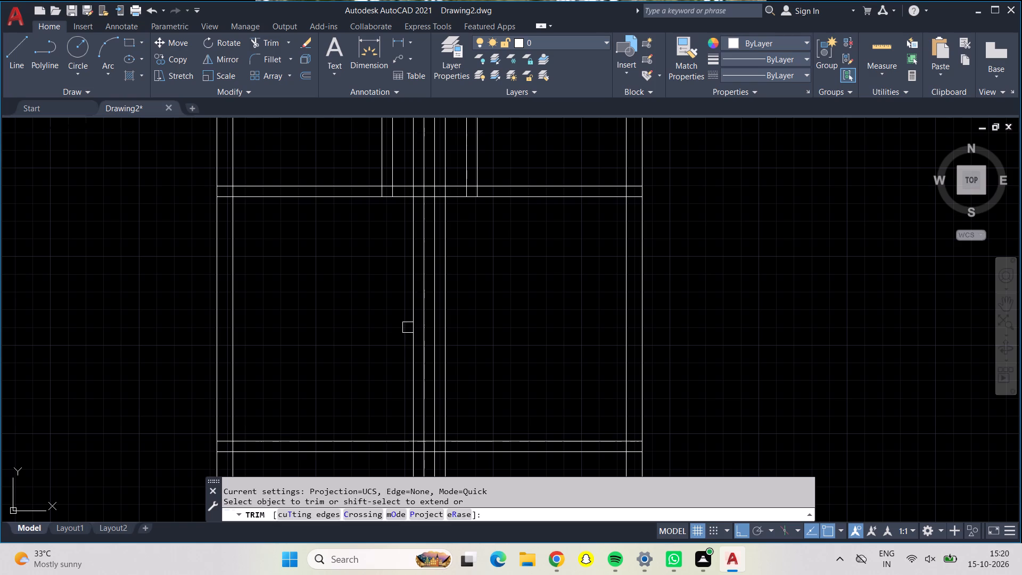
pyautogui.click(408, 327)
pyautogui.click(416, 331)
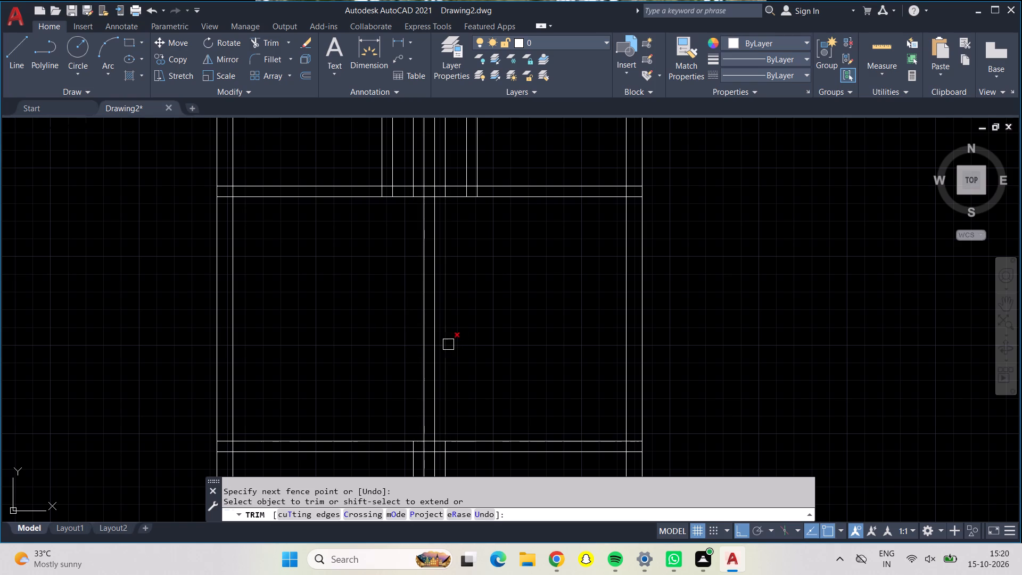
pyautogui.click(448, 344)
# Trim the four central vertical lines between the north outer wall and the upper cross wall.
pyautogui.moveTo(400, 243); pyautogui.dragTo(393, 330, button='middle')
pyautogui.tripleClick(416, 253)
pyautogui.click(416, 253)
pyautogui.click(420, 251)
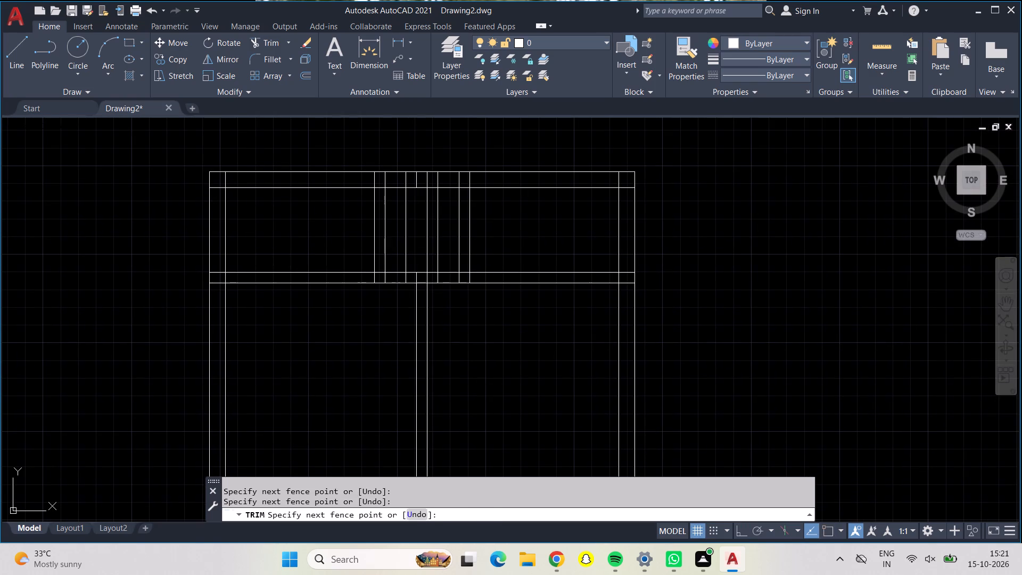
pyautogui.click(424, 250)
pyautogui.doubleClick(429, 250)
pyautogui.doubleClick(436, 249)
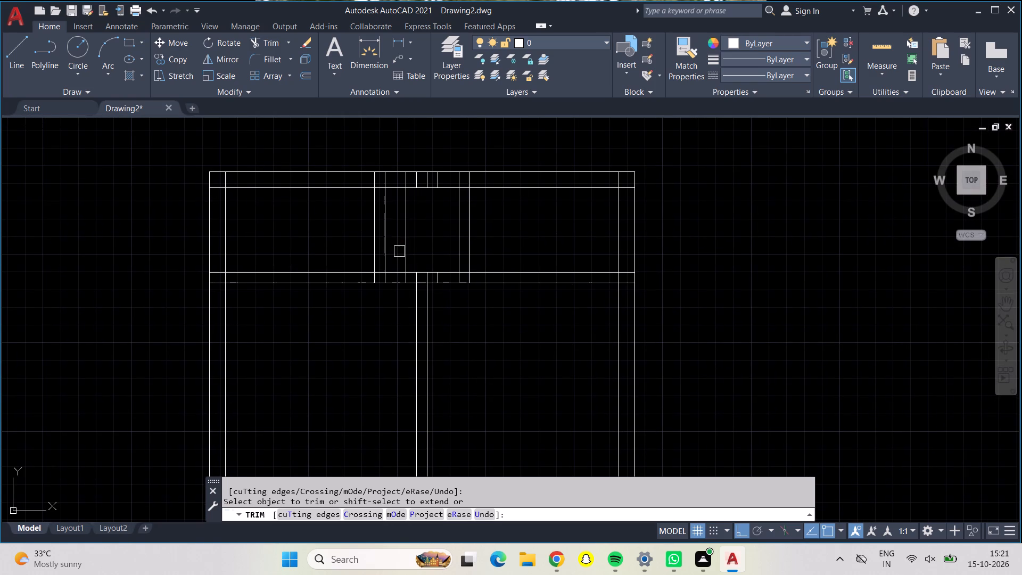
pyautogui.click(402, 252)
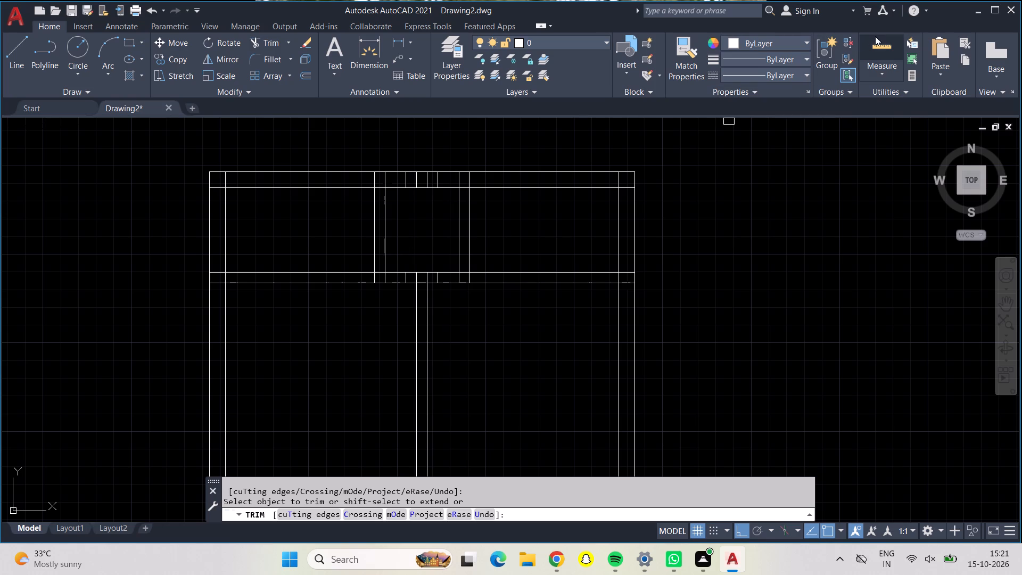
# Measure the clear width and depth of the east room between the two cross walls.
pyautogui.click(877, 44)
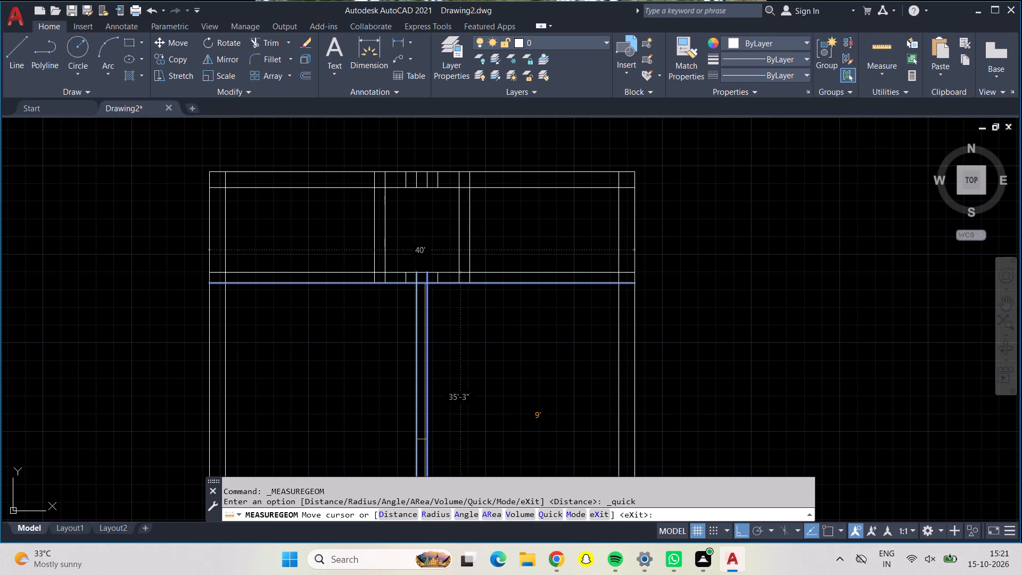
pyautogui.moveTo(553, 415); pyautogui.dragTo(556, 284, button='middle')
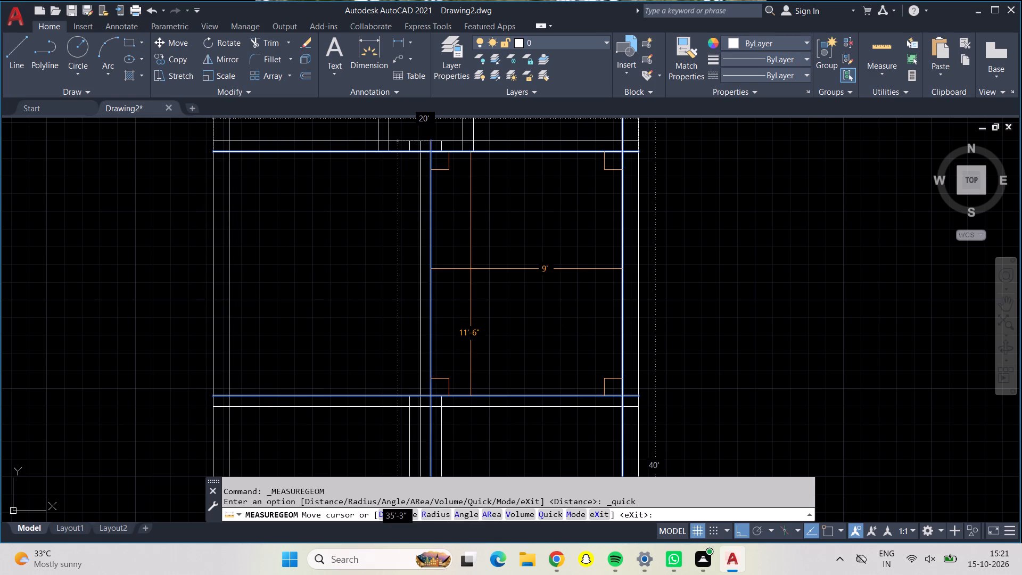
pyautogui.press('Escape')
# Delete the two leftover short line pieces inside the upper cross wall, on either side of the dividing wall.
pyautogui.moveTo(471, 269); pyautogui.dragTo(482, 364, button='middle')
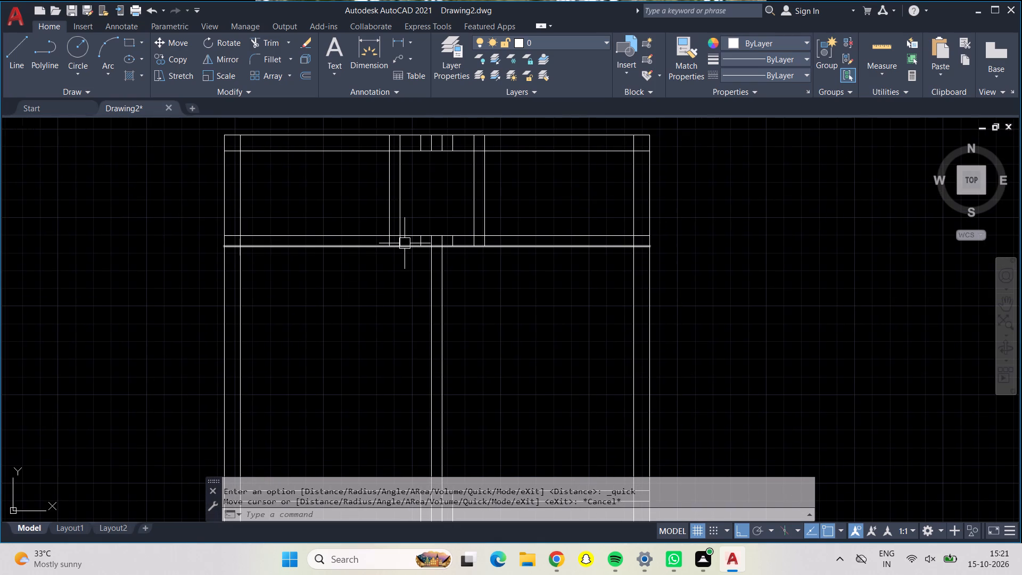
pyautogui.scroll(3, 406, 241)
pyautogui.click(466, 237)
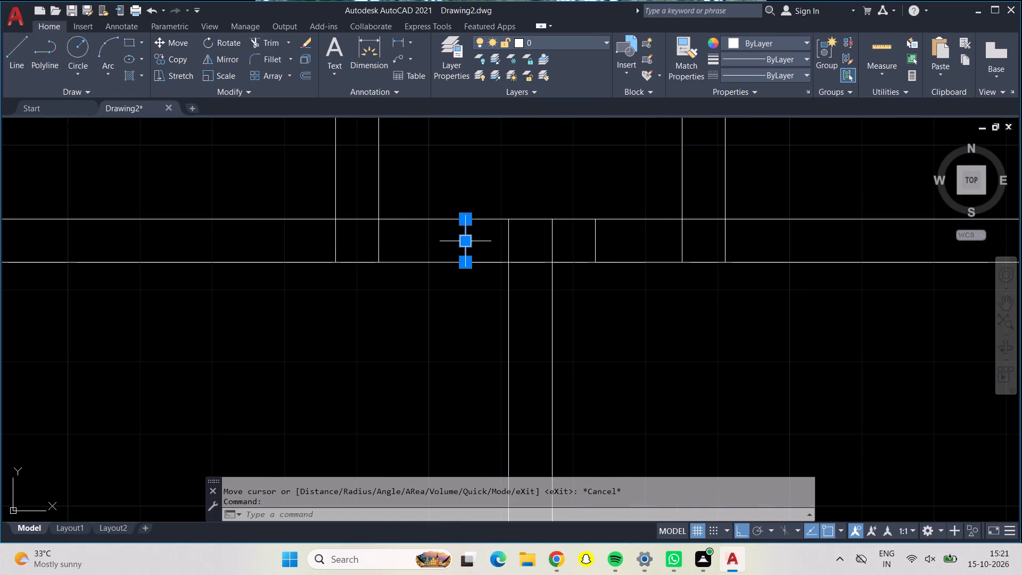
pyautogui.click(596, 241)
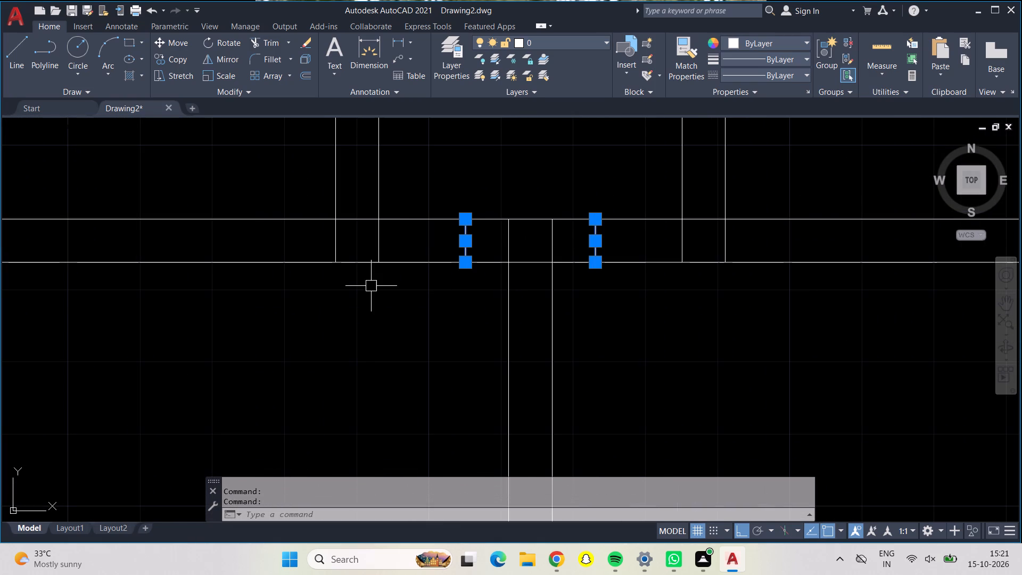
pyautogui.press('Delete')
# Delete the two outer leftover vertical lines running south from the second cross wall.
pyautogui.scroll(-1, 405, 277)
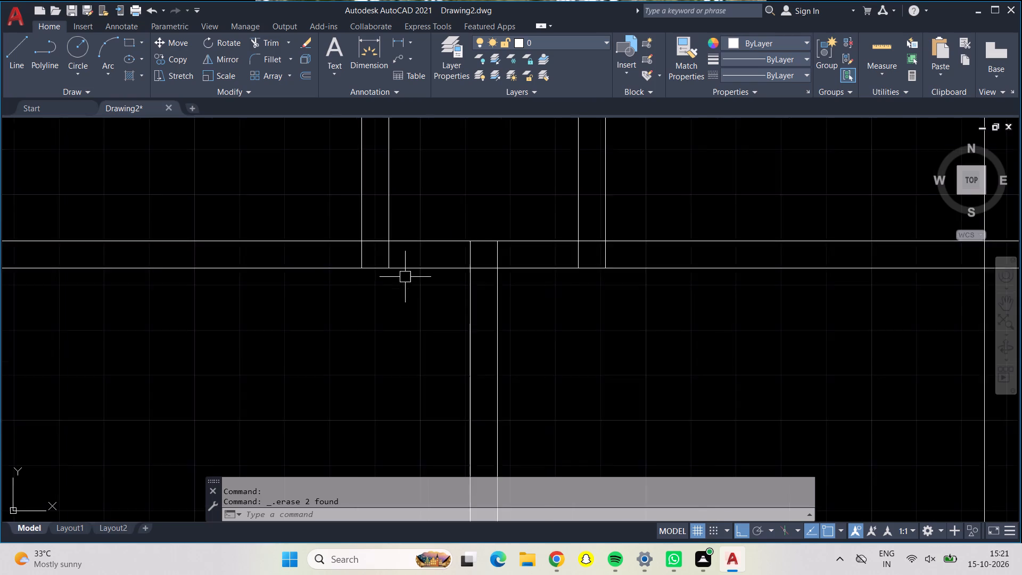
pyautogui.scroll(-1, 405, 277)
pyautogui.scroll(-1, 453, 265)
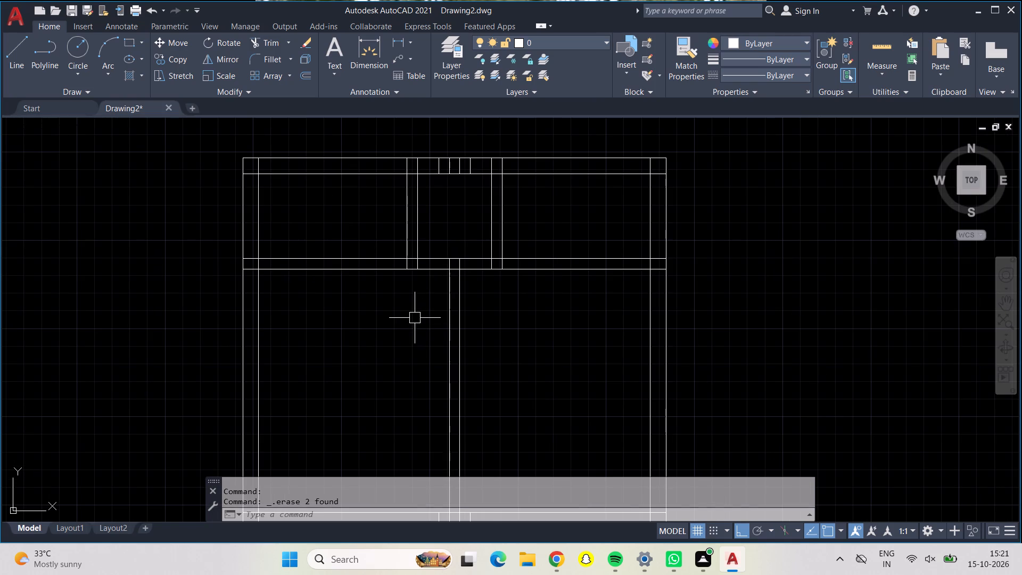
pyautogui.moveTo(415, 318); pyautogui.dragTo(423, 214, button='middle')
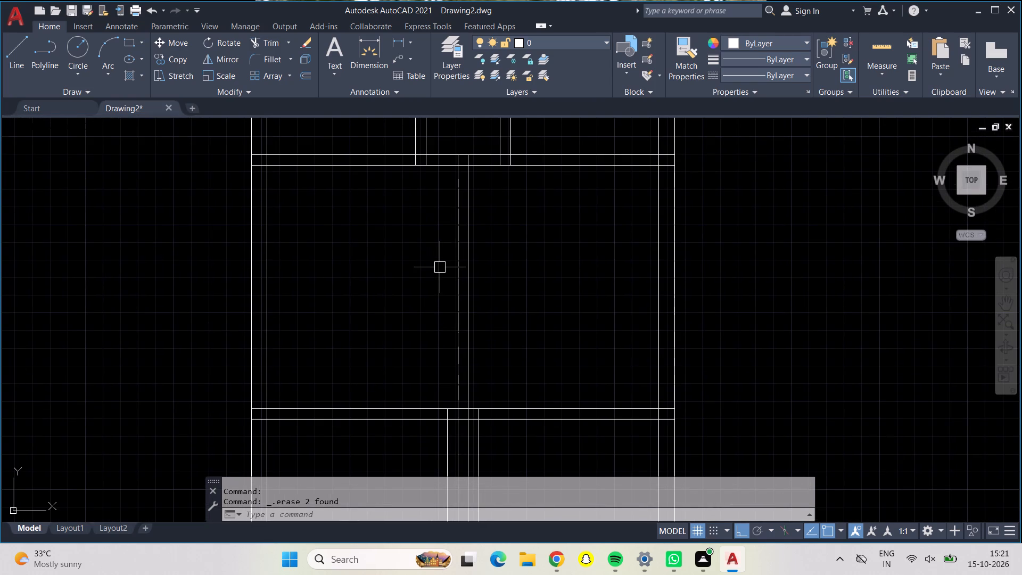
pyautogui.scroll(1, 440, 267)
pyautogui.scroll(-1, 440, 267)
pyautogui.scroll(-1, 451, 322)
pyautogui.moveTo(436, 327); pyautogui.dragTo(397, 205, button='middle')
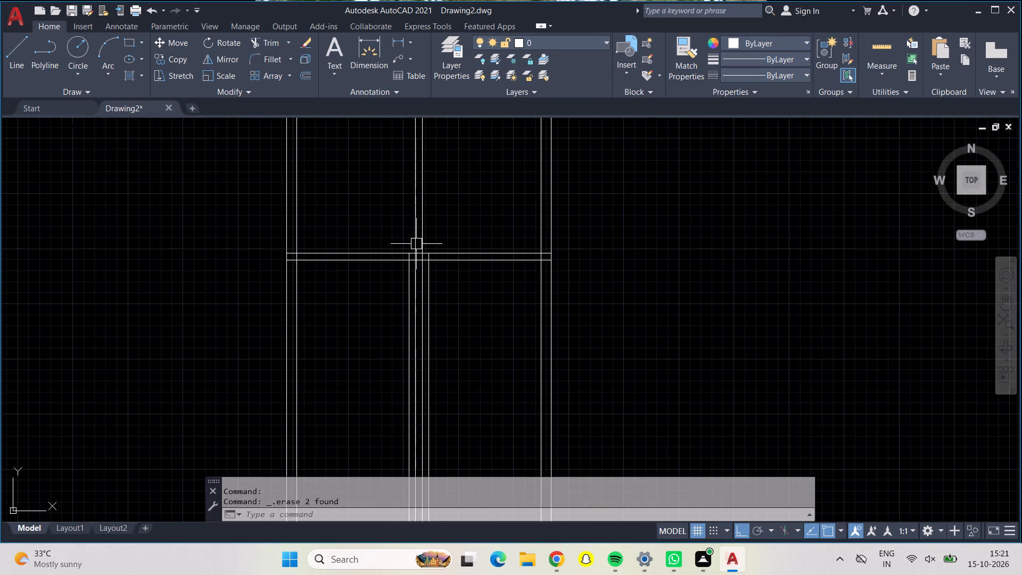
pyautogui.click(428, 285)
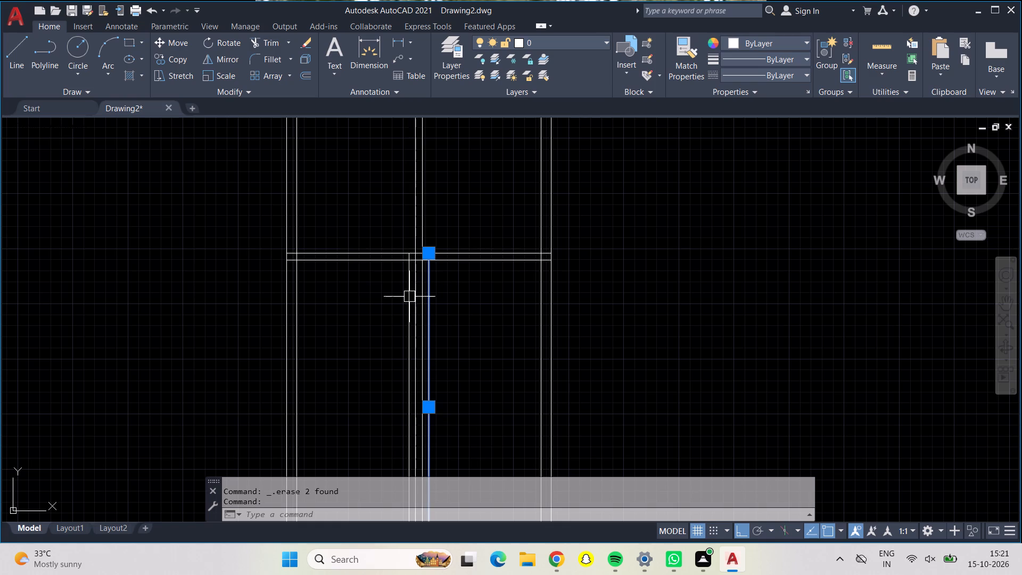
pyautogui.click(409, 297)
pyautogui.press('Delete')
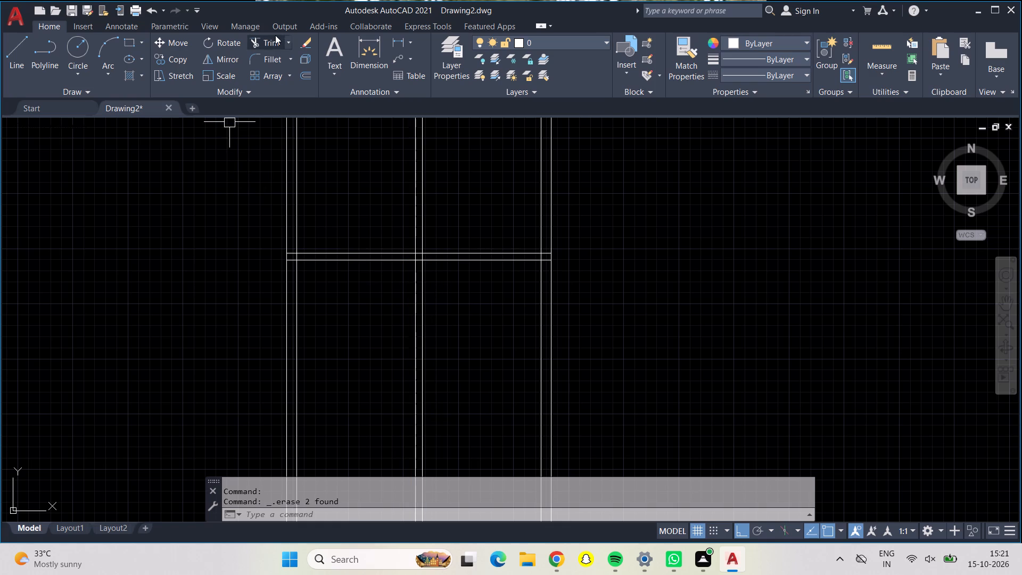
# Trim the dividing wall's two lines south of the second cross wall.
pyautogui.click(275, 35)
pyautogui.moveTo(376, 298); pyautogui.dragTo(468, 318)
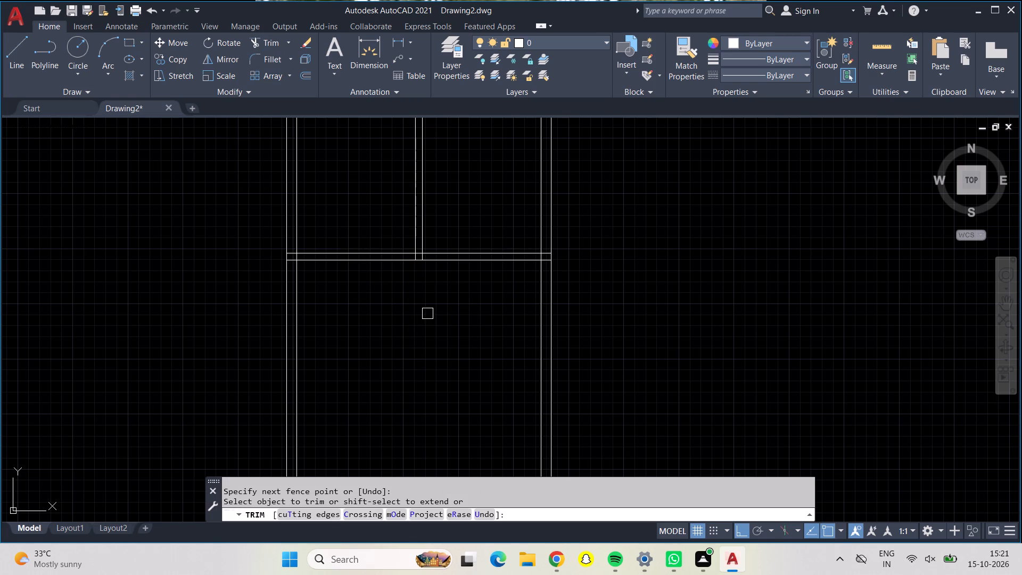
# Measure the staircase beside the hall in the finished plan.
pyautogui.moveTo(399, 320); pyautogui.dragTo(399, 246, button='middle')
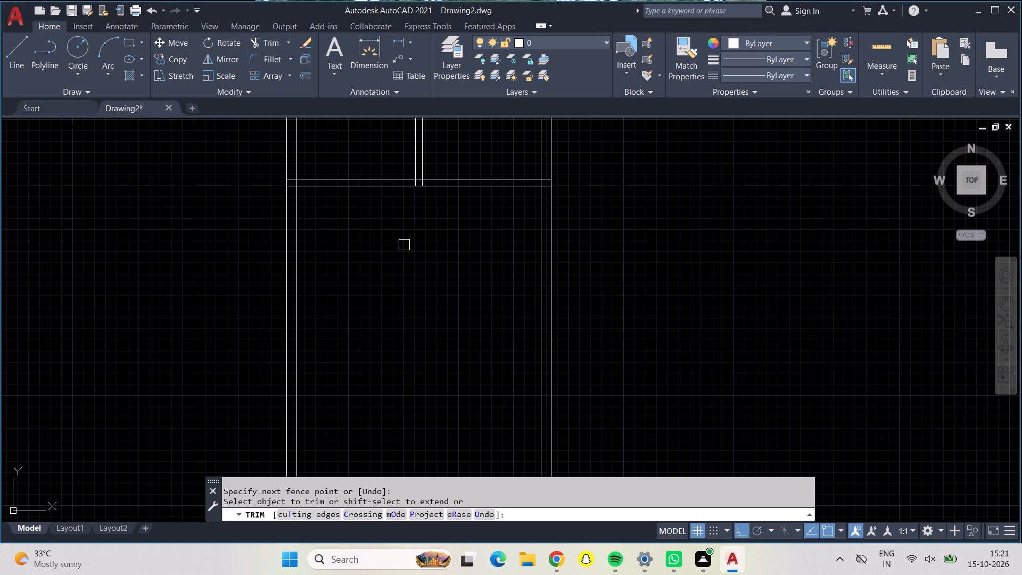
pyautogui.scroll(-2, 403, 244)
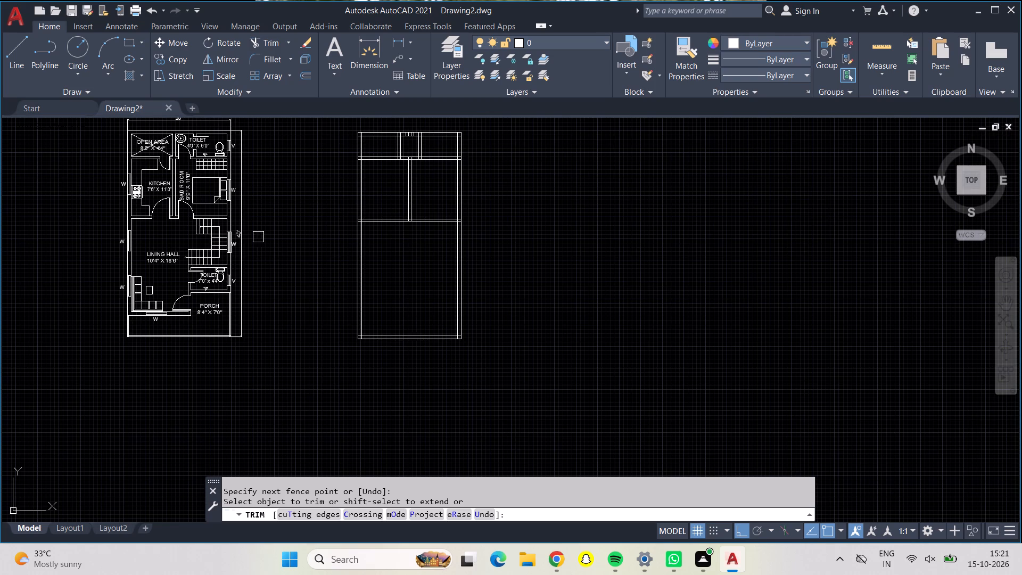
pyautogui.click(872, 46)
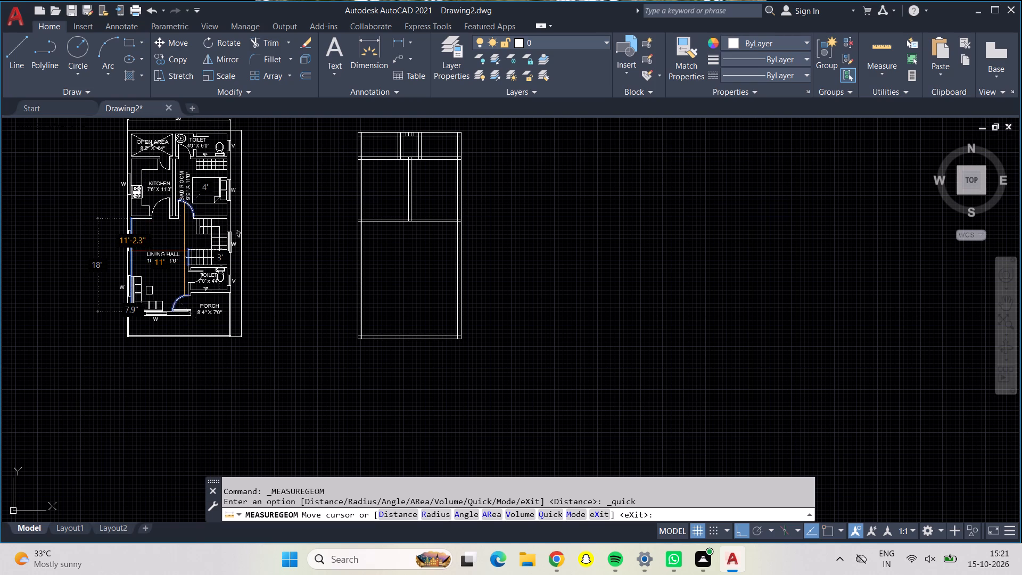
pyautogui.scroll(-1, 192, 251)
pyautogui.scroll(4, 194, 250)
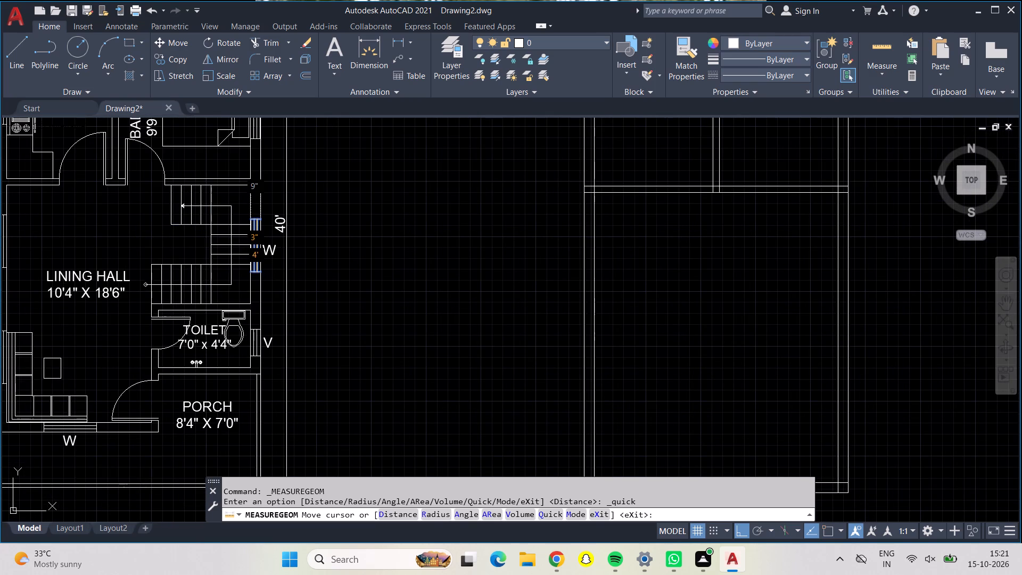
pyautogui.scroll(3, 267, 237)
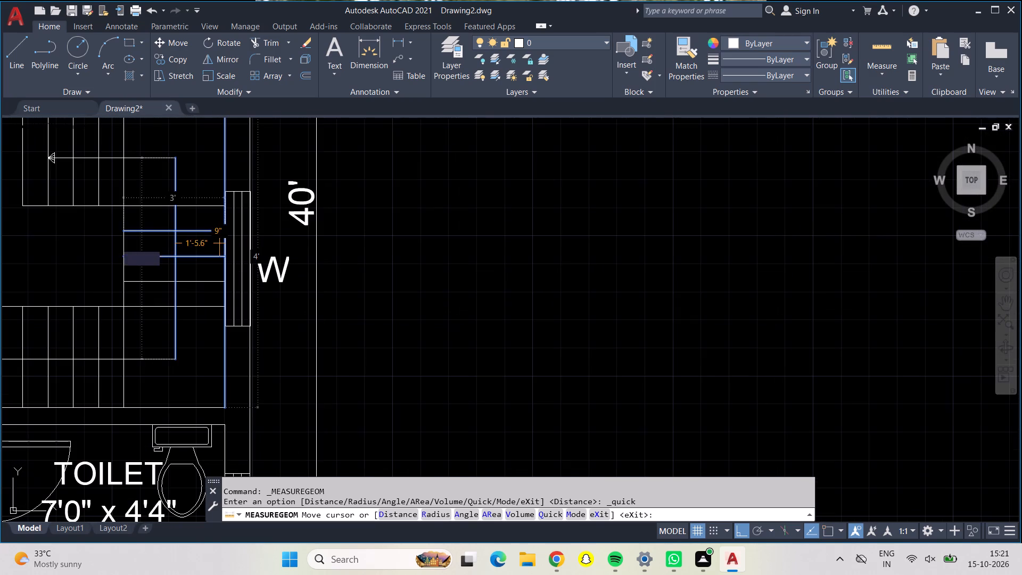
pyautogui.press('Escape')
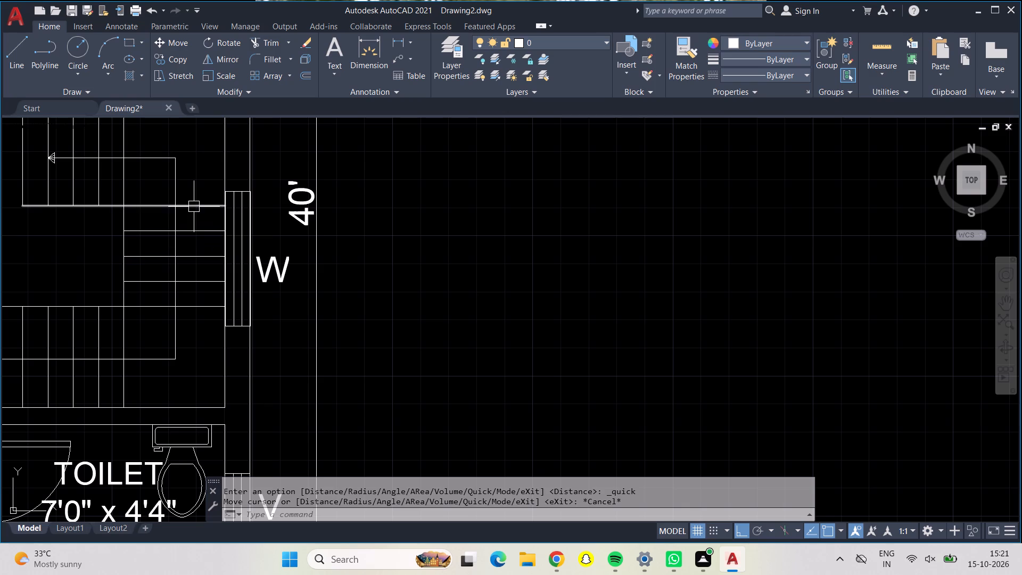
# Measure the north-south length of the staircase area along the east wall in the finished plan using a trial dimension.
pyautogui.scroll(-1, 293, 187)
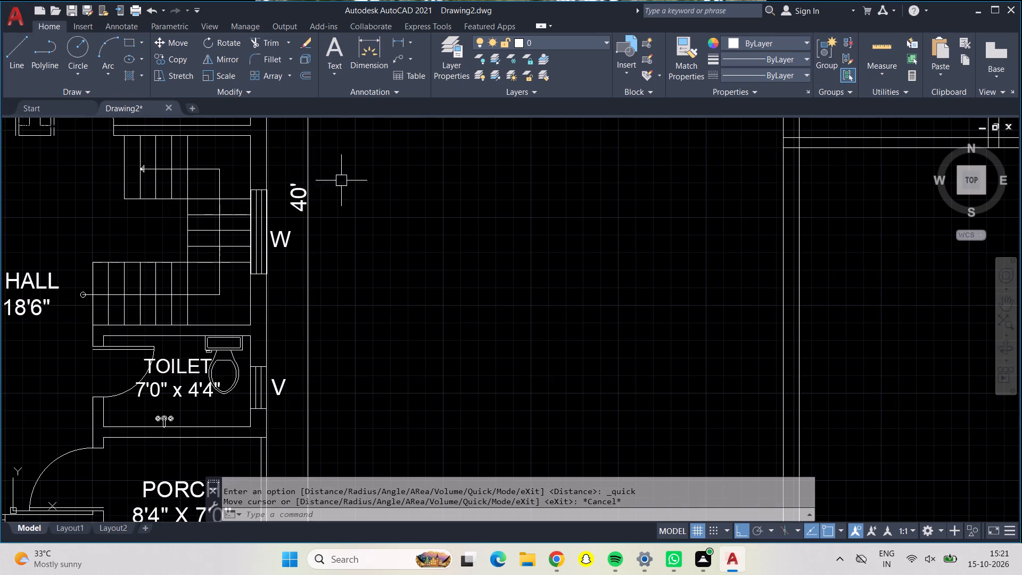
pyautogui.moveTo(342, 180); pyautogui.dragTo(377, 227, button='middle')
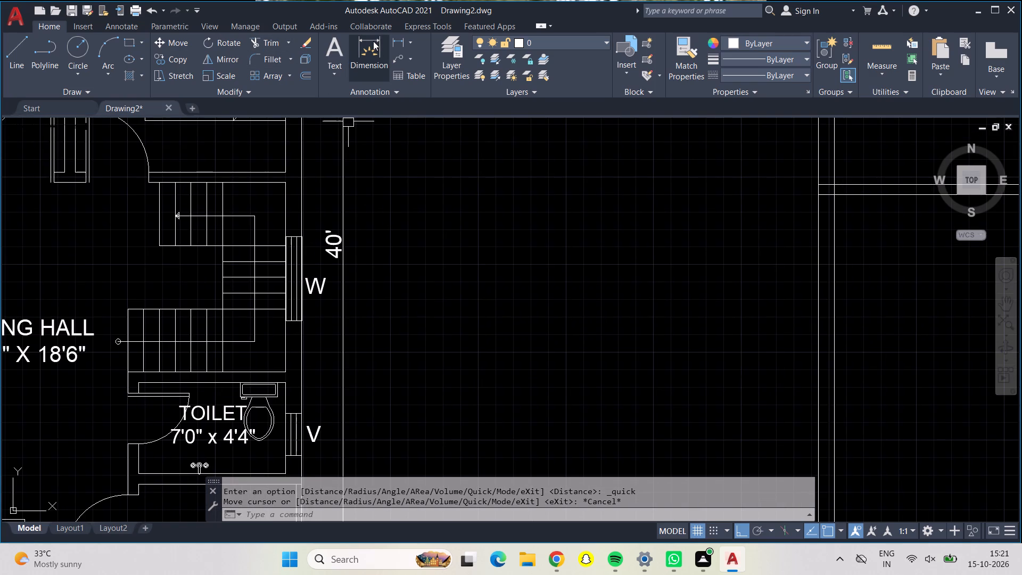
pyautogui.click(373, 39)
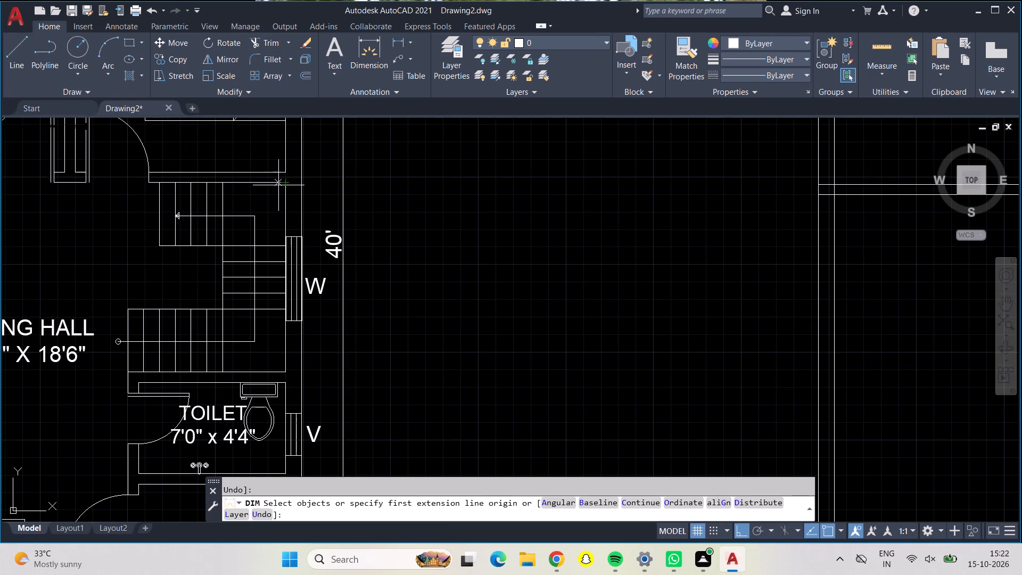
pyautogui.click(285, 182)
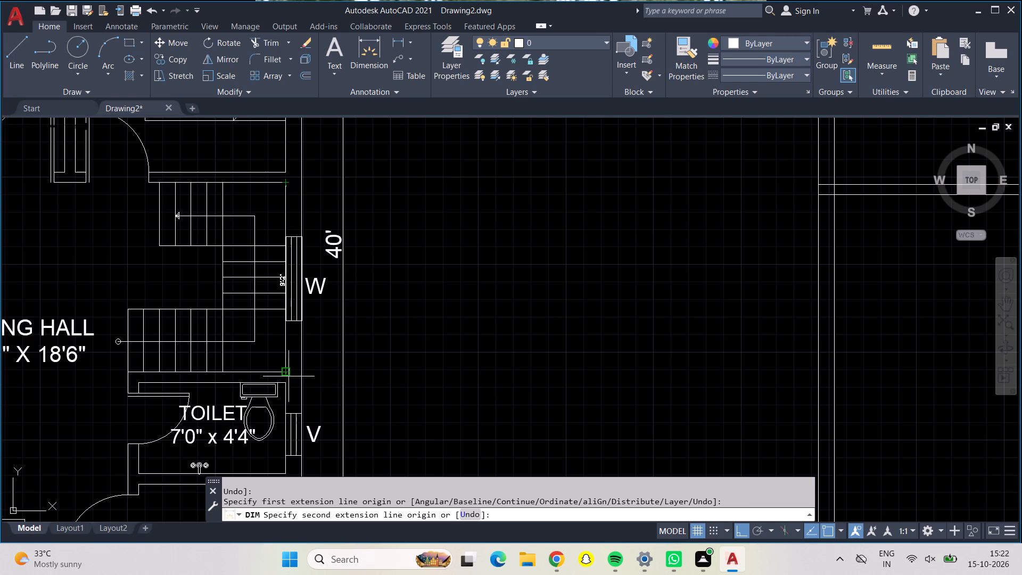
pyautogui.click(286, 374)
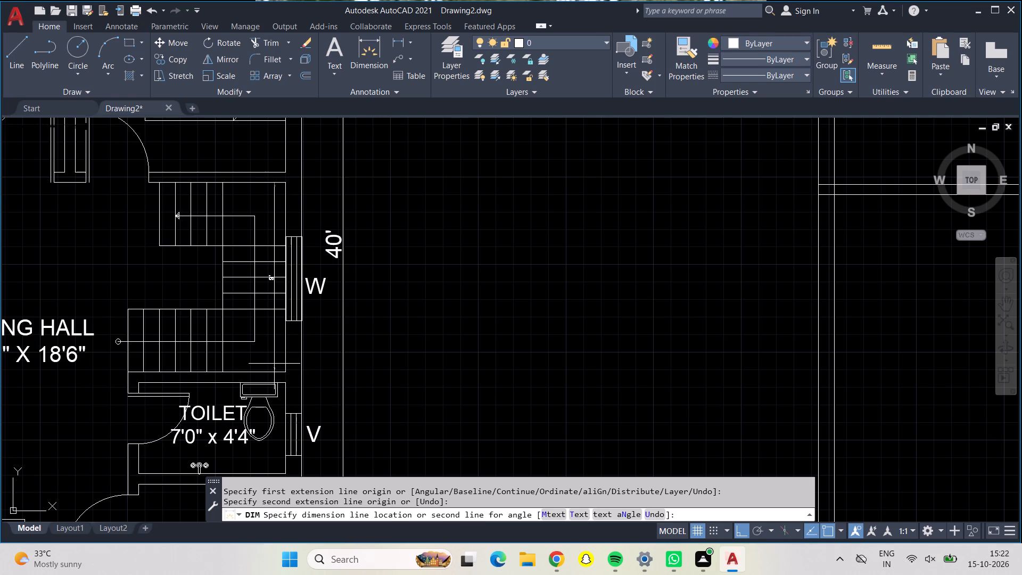
pyautogui.press('`')
pyautogui.press('Escape')
# Offset the south line of the second cross wall 9' to the south in the new plan.
pyautogui.scroll(-1, 408, 318)
pyautogui.moveTo(447, 314); pyautogui.dragTo(113, 311, button='middle')
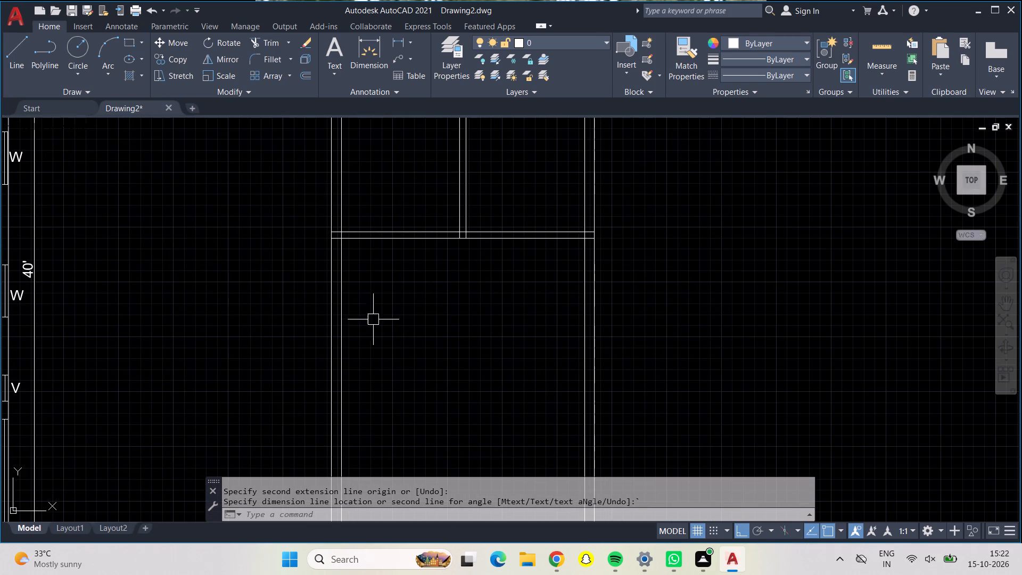
pyautogui.moveTo(400, 326); pyautogui.dragTo(319, 261, button='middle')
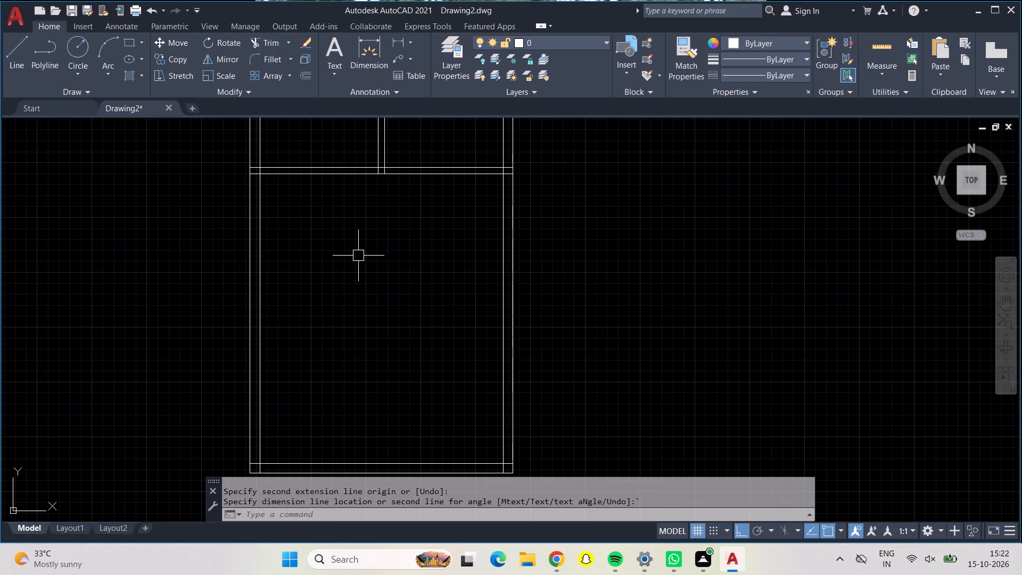
pyautogui.press('o')
pyautogui.press('Return')
pyautogui.press('9')
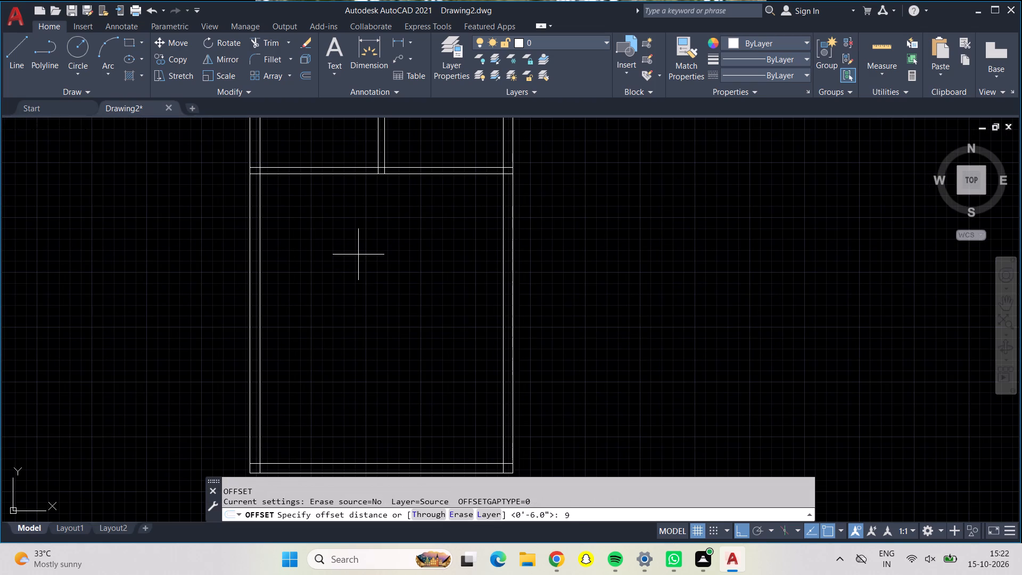
pyautogui.press("'")
pyautogui.press('Return')
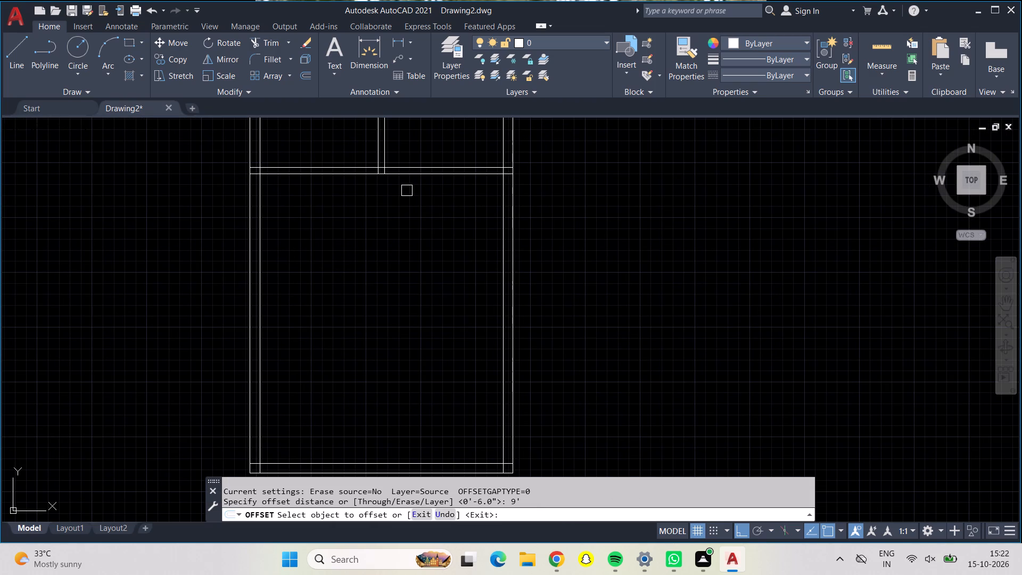
pyautogui.click(415, 174)
pyautogui.click(422, 259)
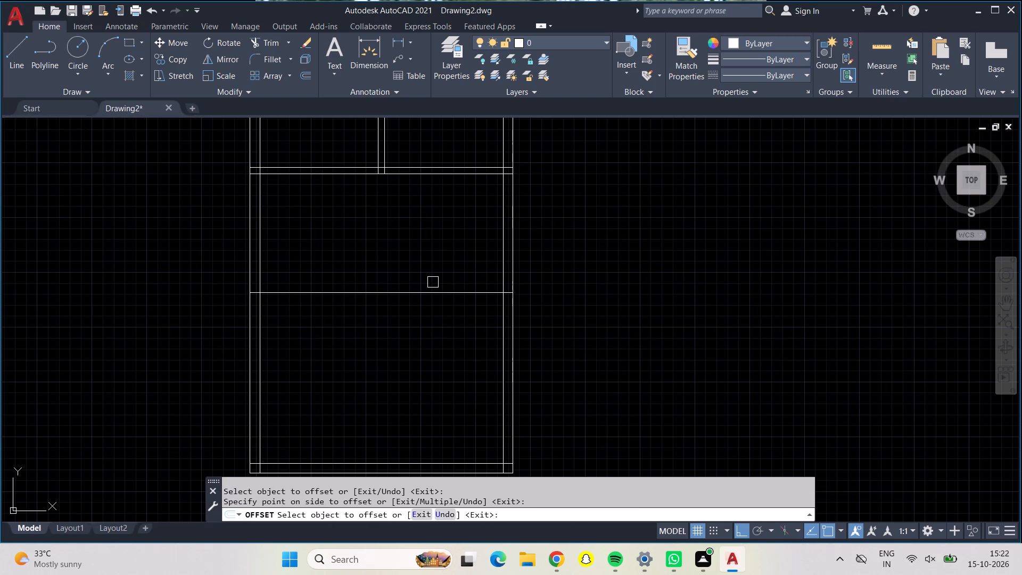
pyautogui.press('`')
pyautogui.press('Escape')
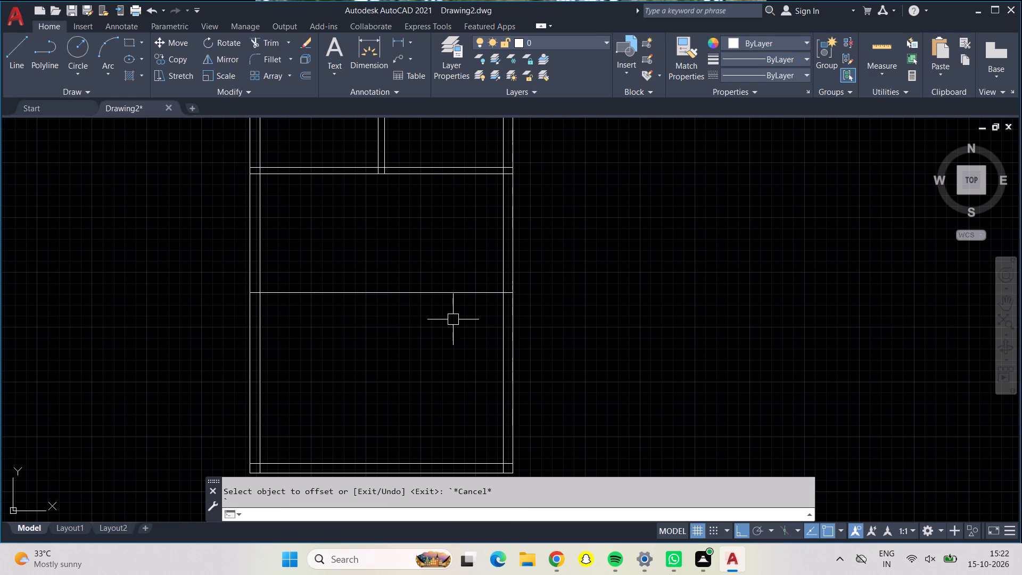
# Offset the new horizontal line 6" to the south to form the third cross wall.
pyautogui.press('o')
pyautogui.press('Return')
pyautogui.write('6"')
pyautogui.press('Return')
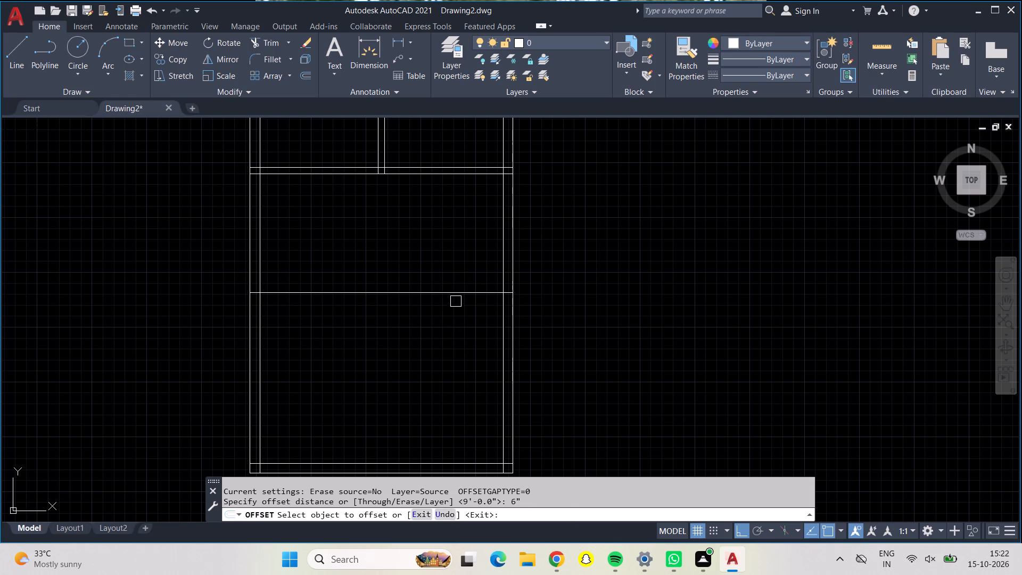
pyautogui.click(456, 294)
pyautogui.click(454, 337)
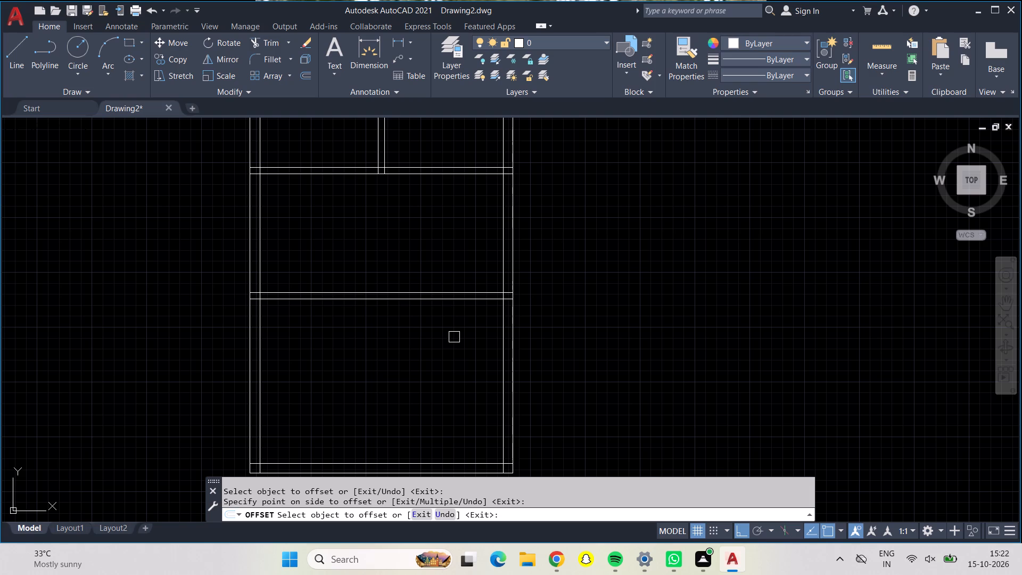
pyautogui.middleClick(393, 354)
pyautogui.moveTo(379, 390); pyautogui.dragTo(384, 322, button='middle')
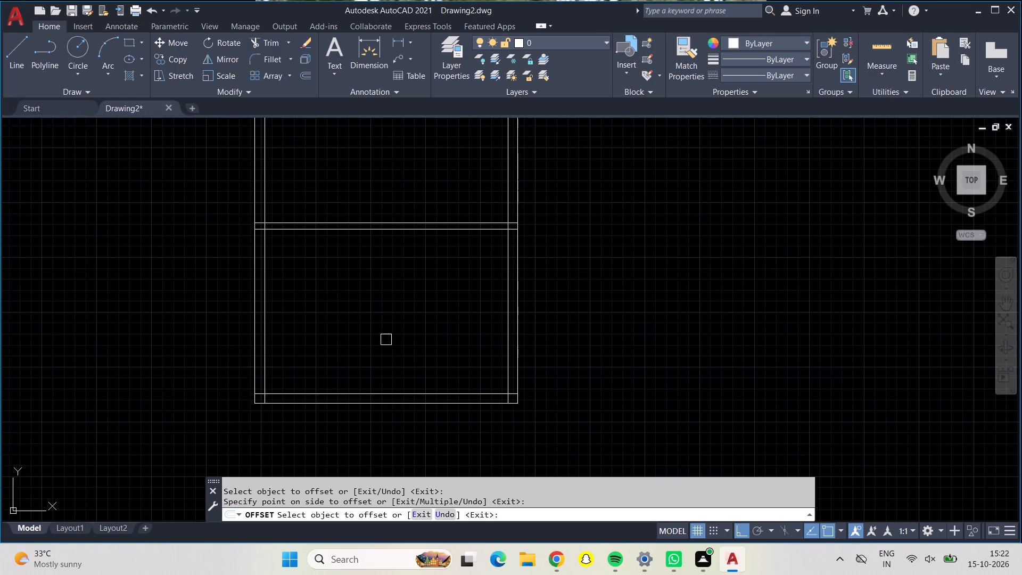
pyautogui.press('Escape')
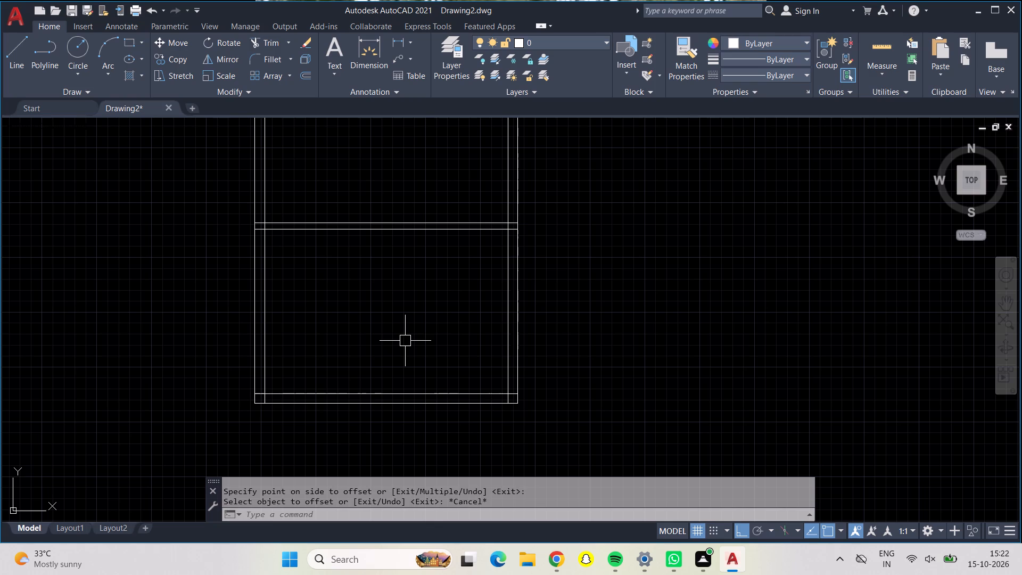
# Offset the east wall's inner line and the facing lines of the second and third cross walls 3' into the staircase area.
pyautogui.moveTo(317, 324); pyautogui.dragTo(329, 377, button='middle')
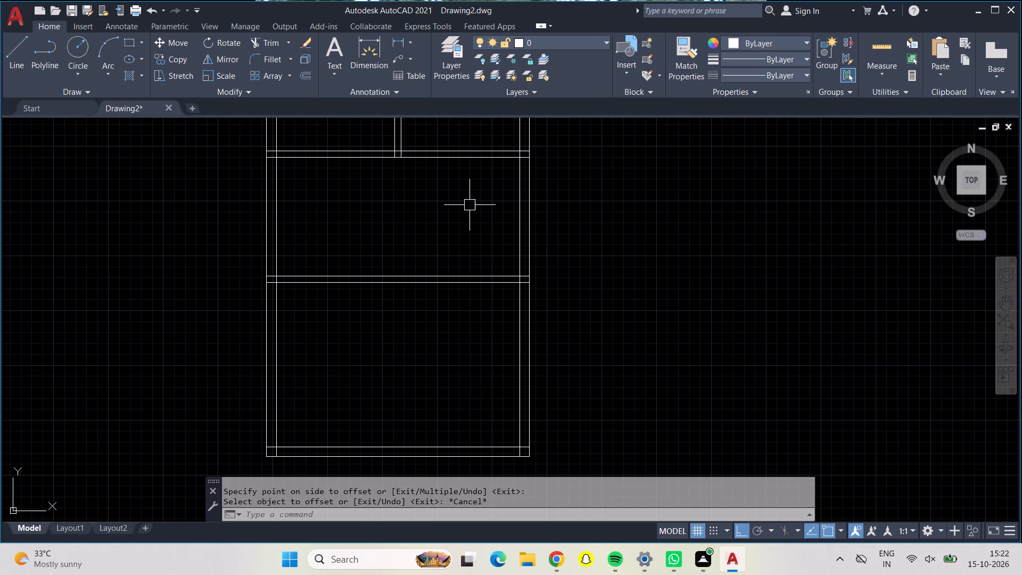
pyautogui.press('Escape')
pyautogui.press('o')
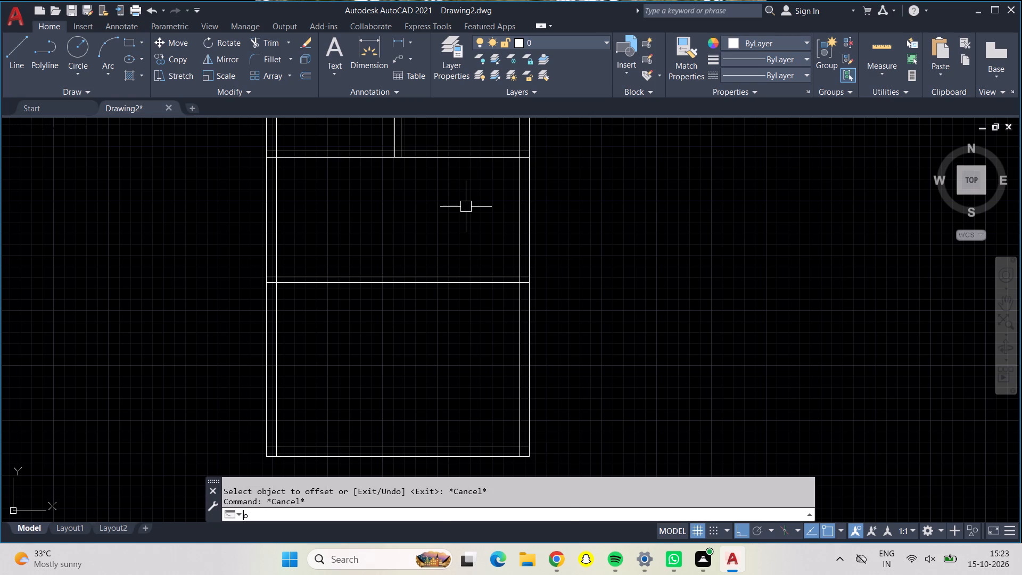
pyautogui.press('Return')
pyautogui.write('3"')
pyautogui.press('BackSpace')
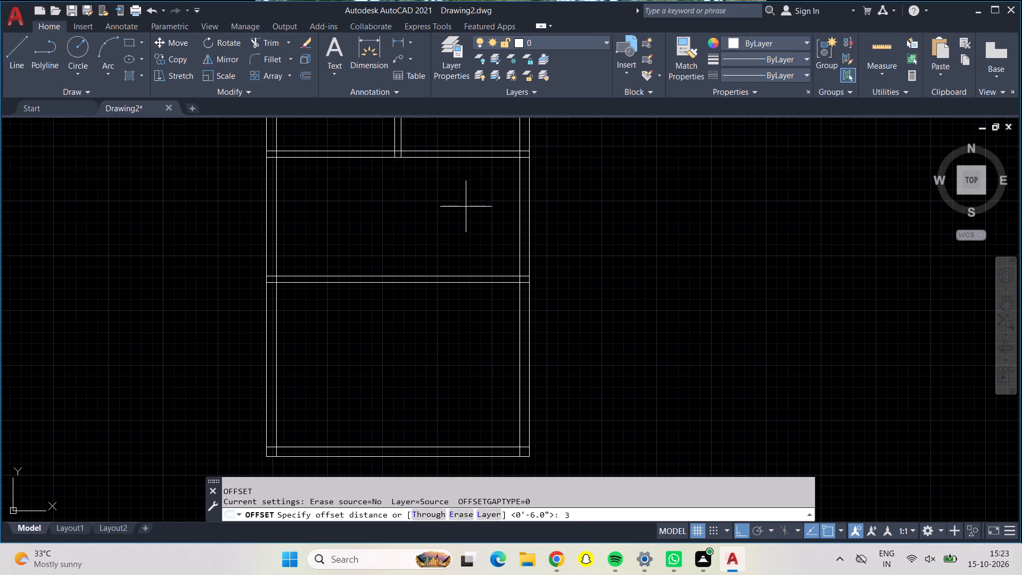
pyautogui.press("'")
pyautogui.press('Return')
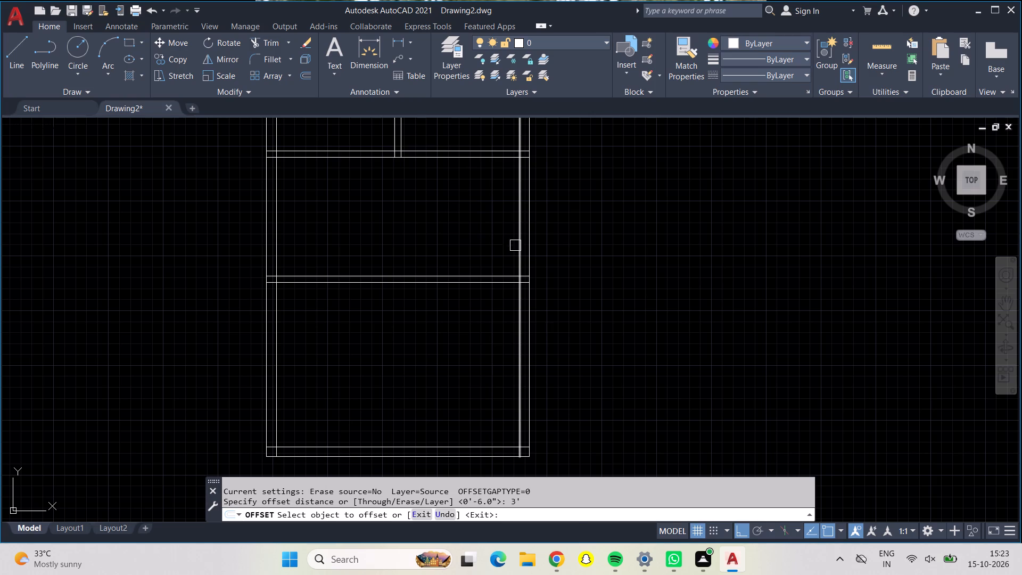
pyautogui.moveTo(514, 245); pyautogui.dragTo(508, 245)
pyautogui.click(448, 242)
pyautogui.click(432, 158)
pyautogui.moveTo(432, 182); pyautogui.dragTo(435, 188)
pyautogui.click(456, 277)
pyautogui.click(445, 246)
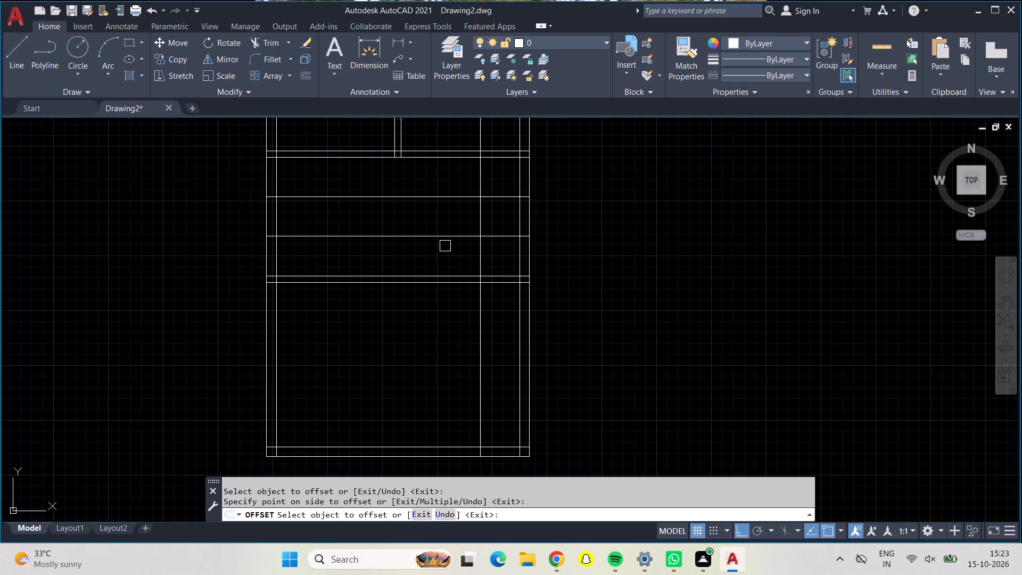
pyautogui.press('Escape')
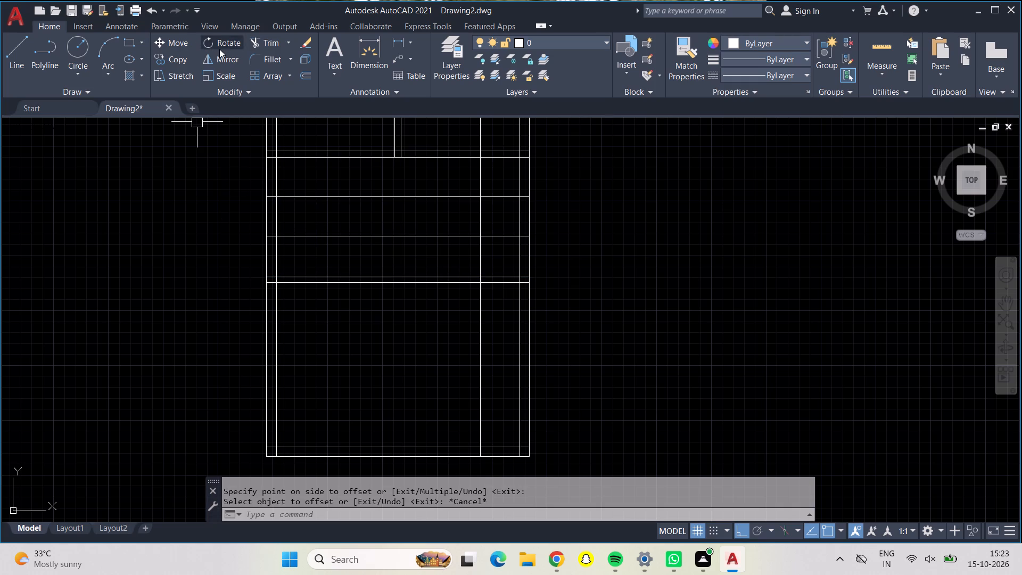
# Trim the vertical stair line north of the second cross wall and between the third cross wall and the south outer wall.
pyautogui.click(256, 47)
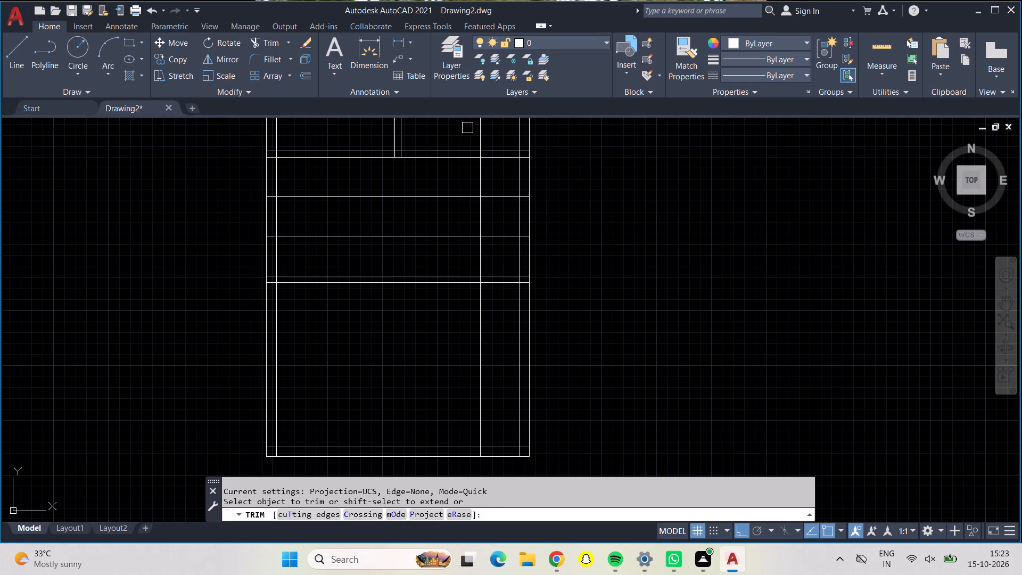
pyautogui.click(477, 131)
pyautogui.click(479, 315)
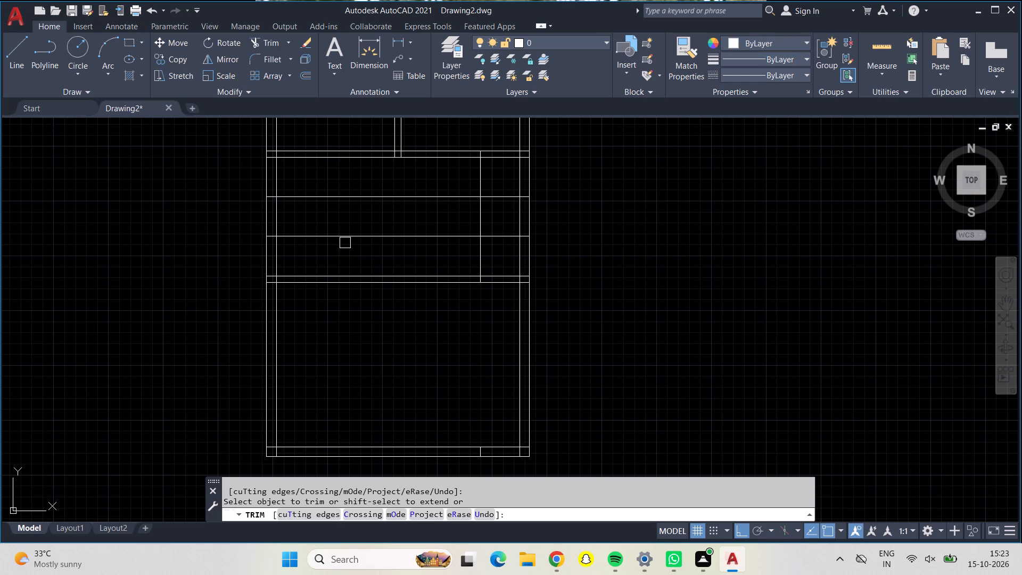
pyautogui.press('Escape')
# Offset the southern of the two horizontal stair lines 9" to the south.
pyautogui.press('o')
pyautogui.press('Return')
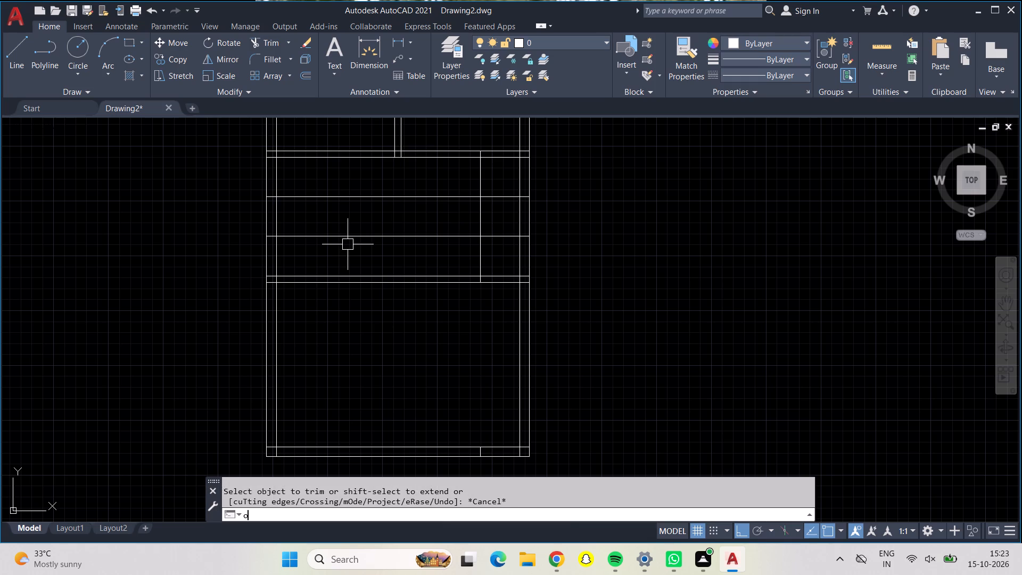
pyautogui.write('9"')
pyautogui.press('Return')
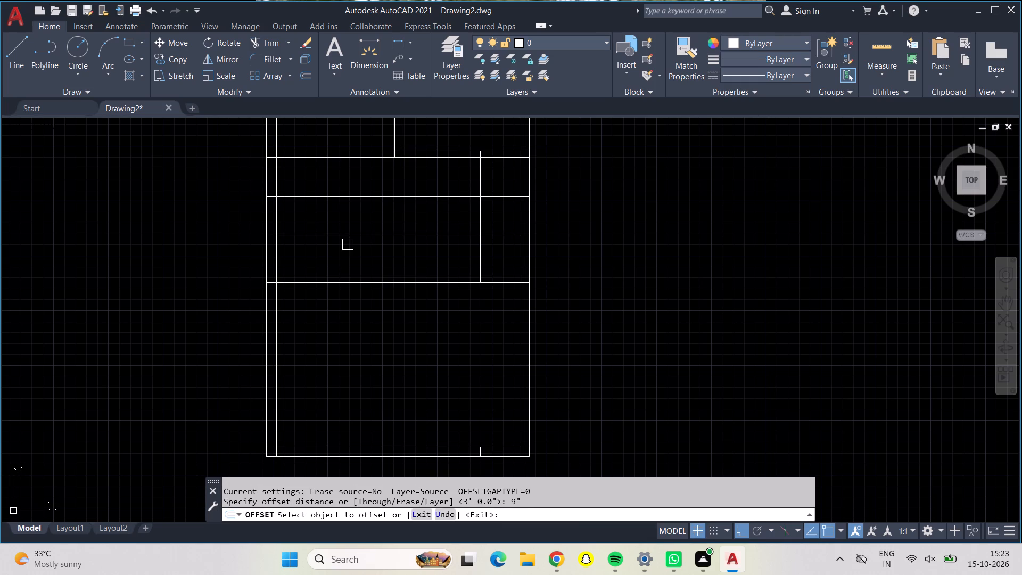
pyautogui.click(448, 237)
pyautogui.click(448, 256)
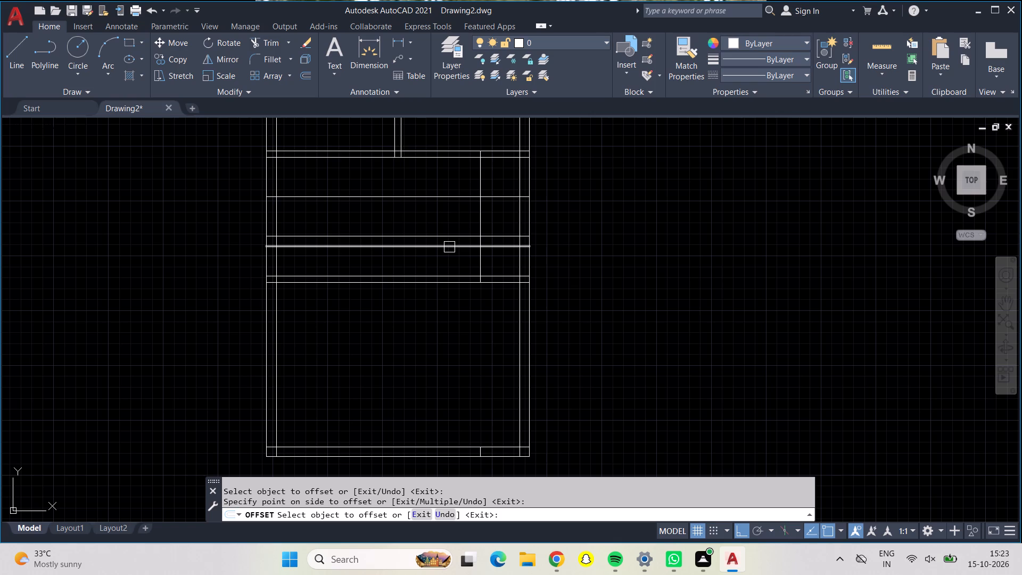
# Offset the vertical stair line westward six times in succession at 9" spacing to form the tread lines.
pyautogui.click(480, 186)
pyautogui.click(401, 194)
pyautogui.click(466, 179)
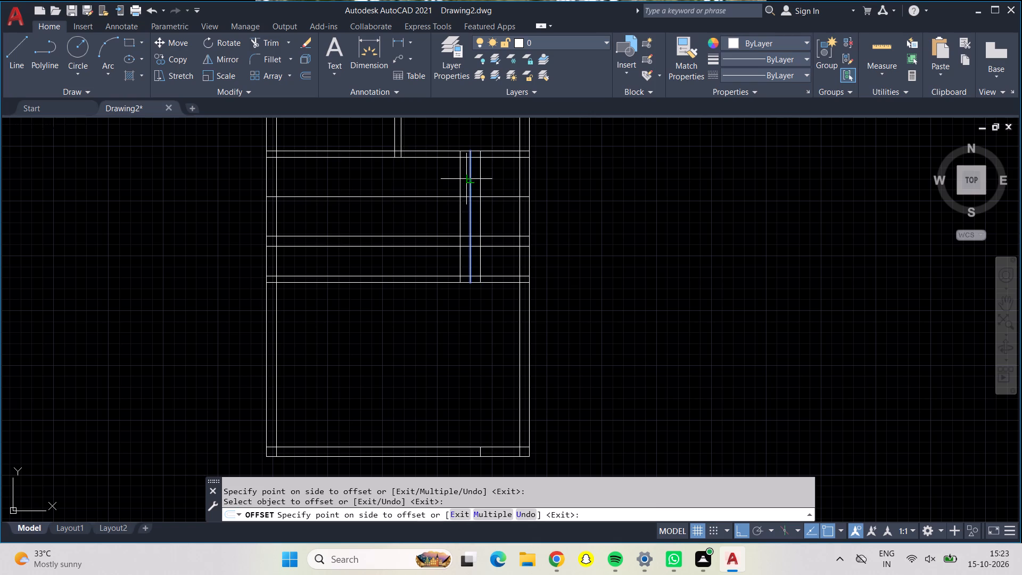
pyautogui.click(419, 185)
pyautogui.click(459, 184)
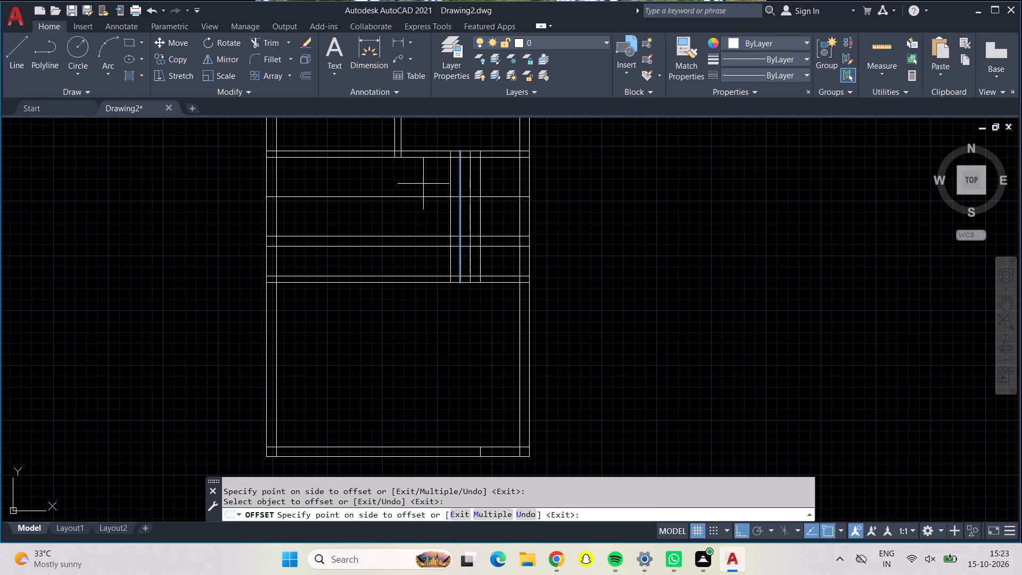
pyautogui.click(421, 184)
pyautogui.click(450, 183)
pyautogui.click(403, 187)
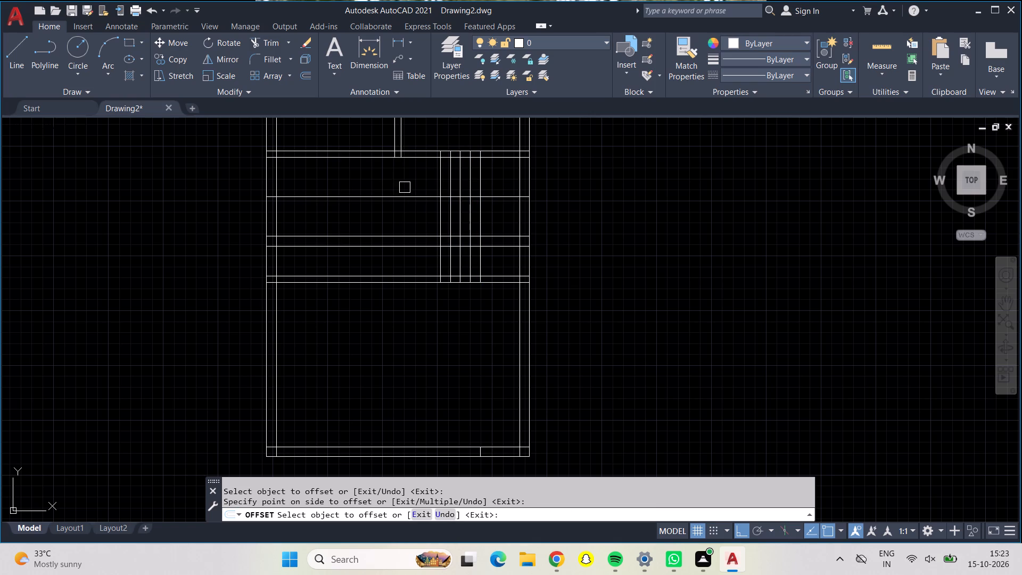
pyautogui.click(438, 186)
pyautogui.click(398, 182)
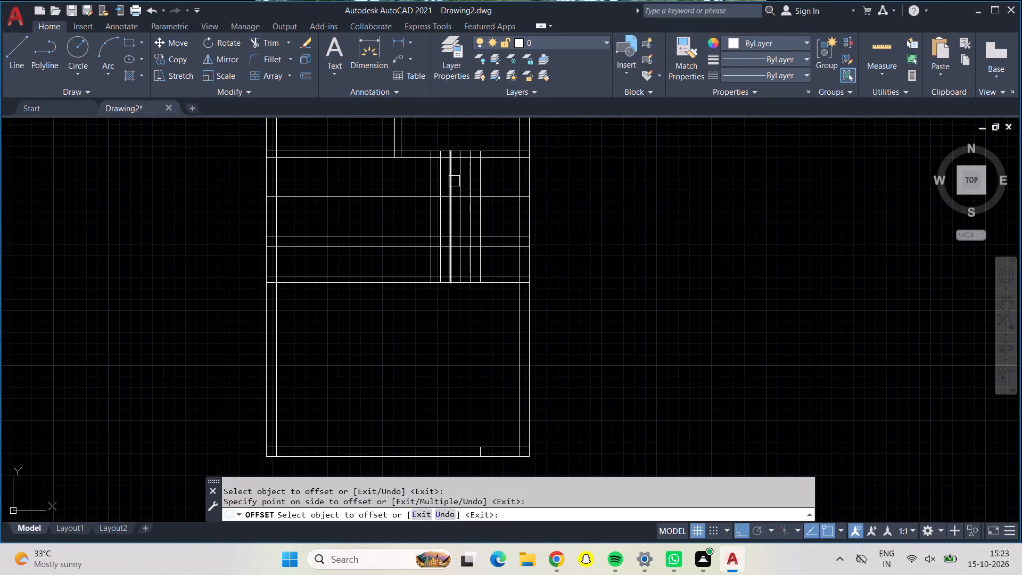
pyautogui.click(426, 223)
pyautogui.click(375, 218)
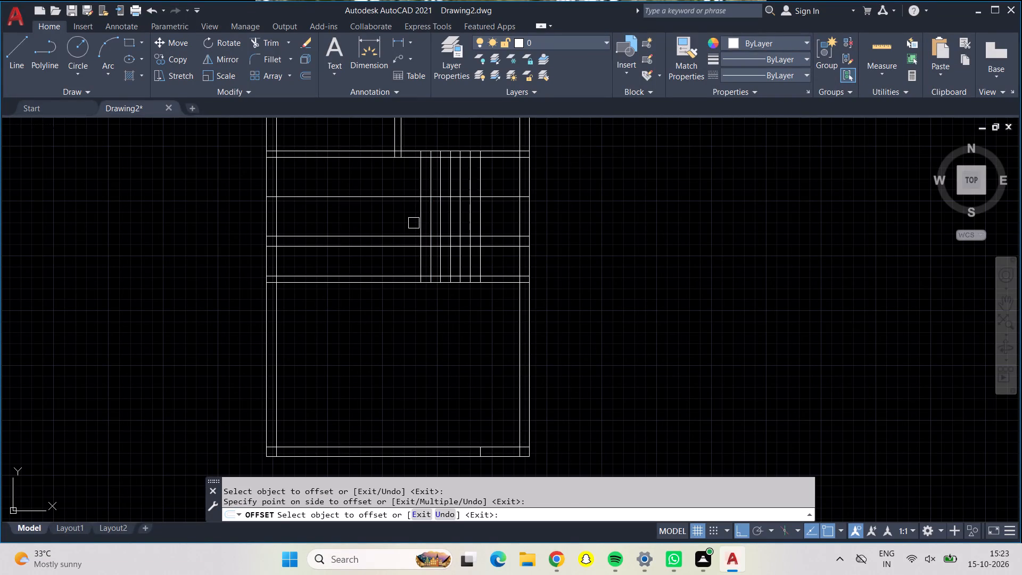
pyautogui.scroll(2, 436, 150)
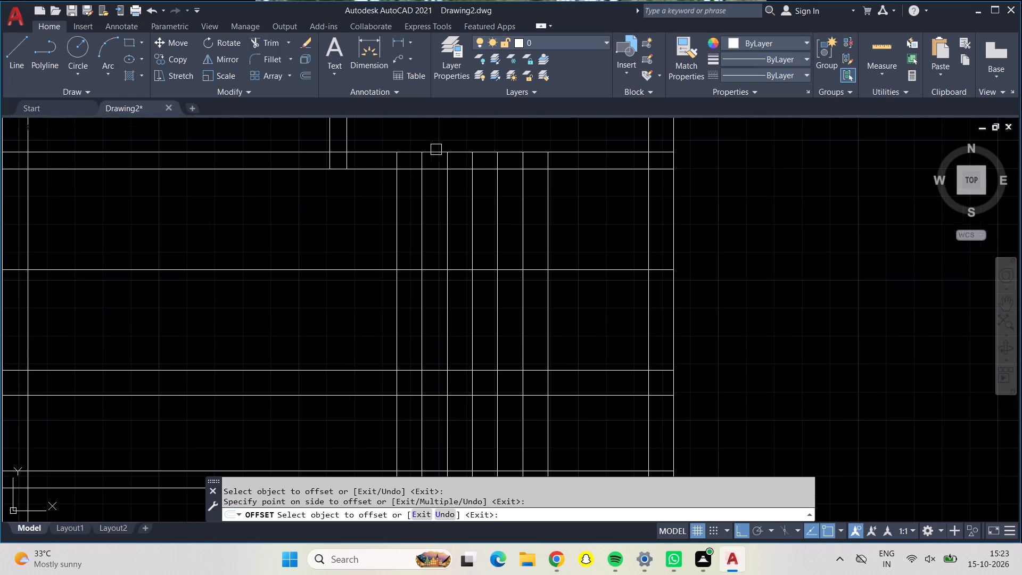
pyautogui.moveTo(350, 220); pyautogui.dragTo(314, 251, button='middle')
pyautogui.scroll(-1, 311, 258)
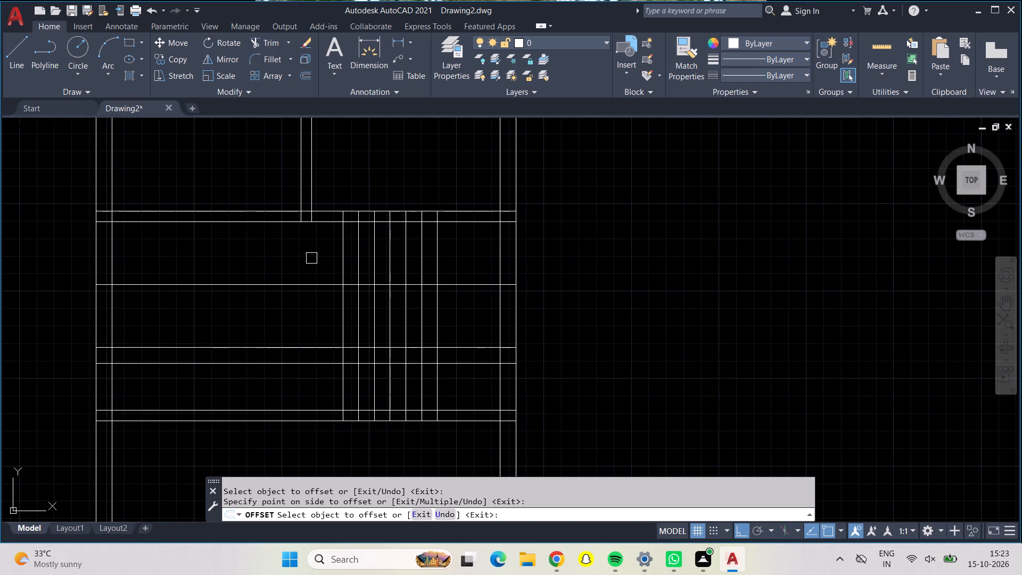
pyautogui.moveTo(302, 323); pyautogui.dragTo(292, 306, button='middle')
pyautogui.press('Escape')
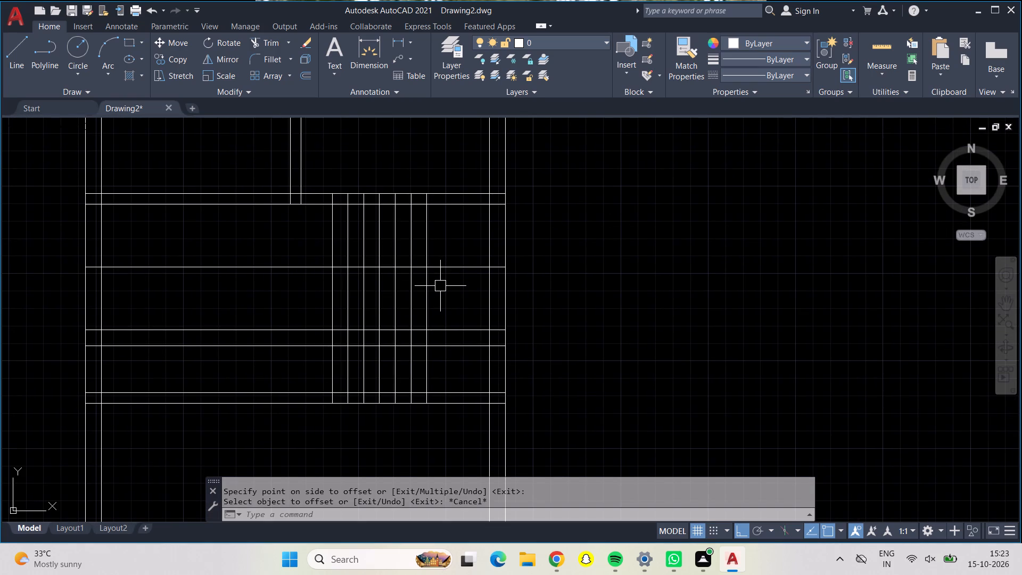
# Offset the northern horizontal stair line southward three times in succession at 9" spacing to form the east flight's treads.
pyautogui.press('o')
pyautogui.press('Return')
pyautogui.write('9"')
pyautogui.press('Return')
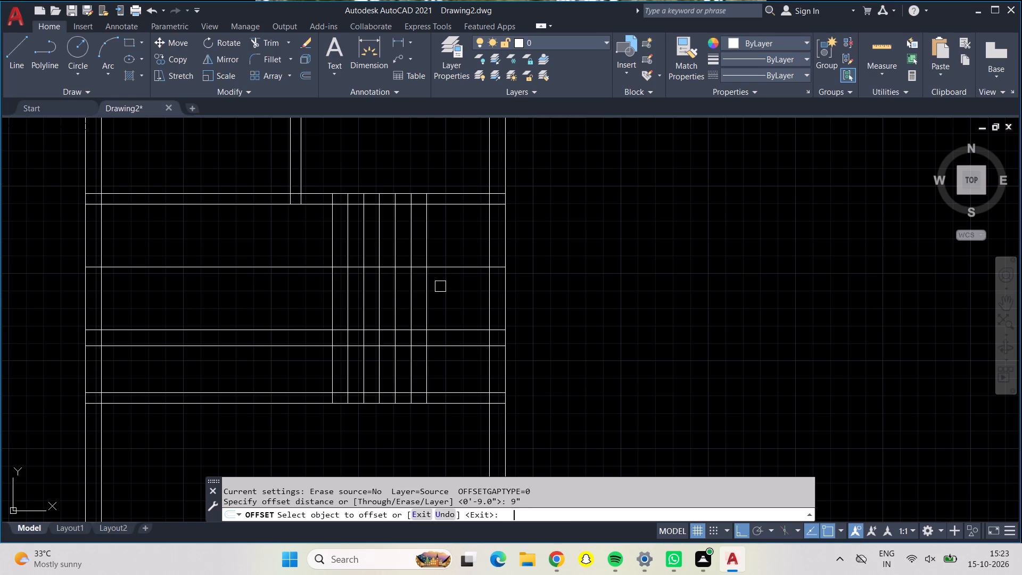
pyautogui.click(444, 265)
pyautogui.click(449, 322)
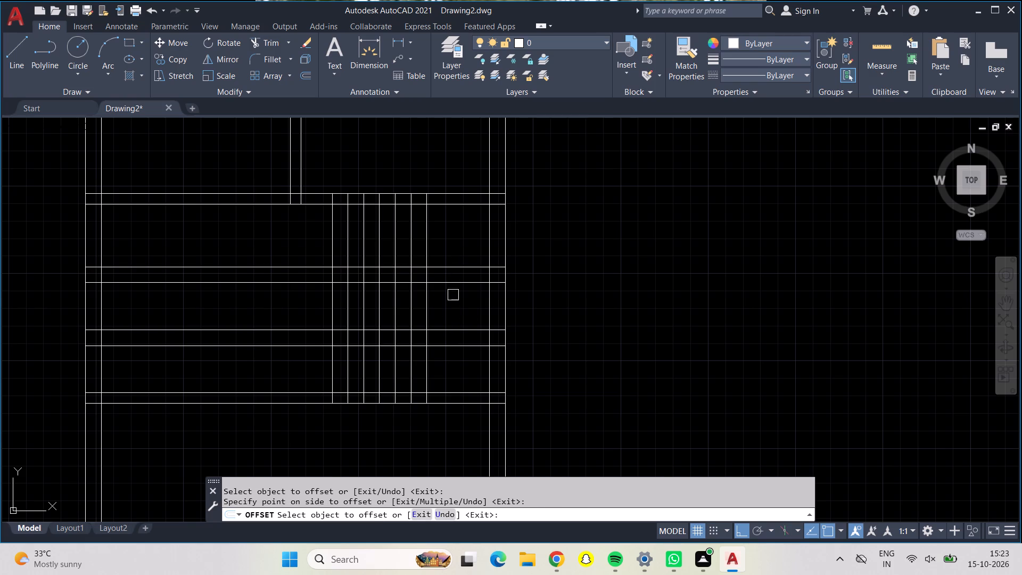
pyautogui.click(455, 286)
pyautogui.click(457, 321)
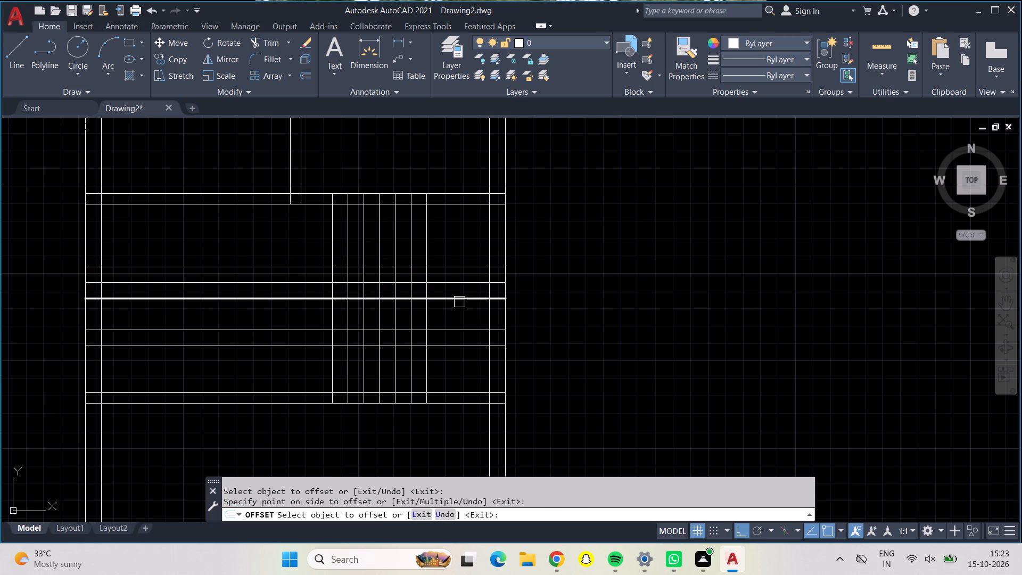
pyautogui.click(459, 302)
pyautogui.click(460, 320)
pyautogui.press('Escape')
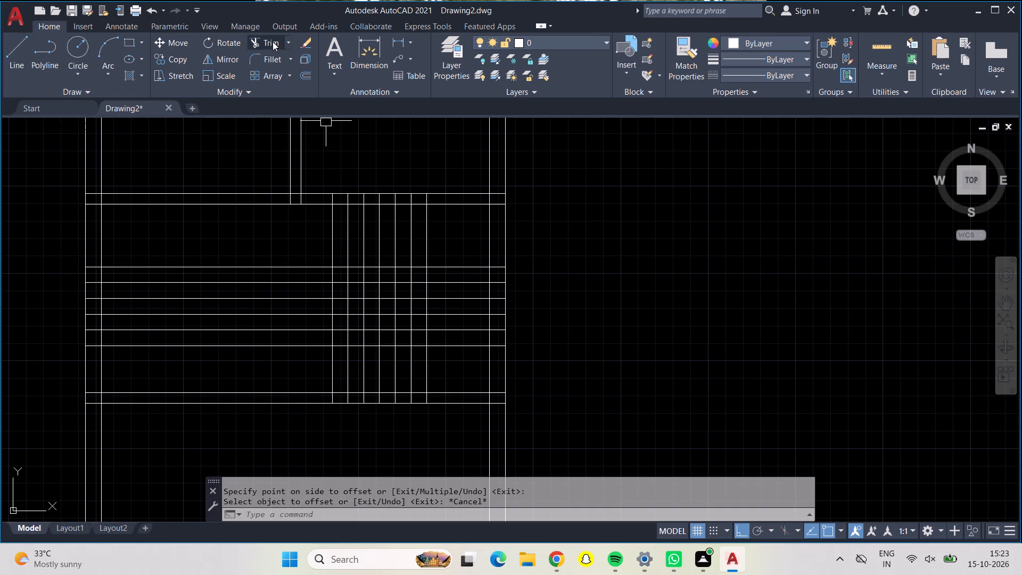
# Trim away the southernmost horizontal stair line between the west and east walls, including its pieces between the vertical tread lines.
pyautogui.click(273, 40)
pyautogui.click(458, 346)
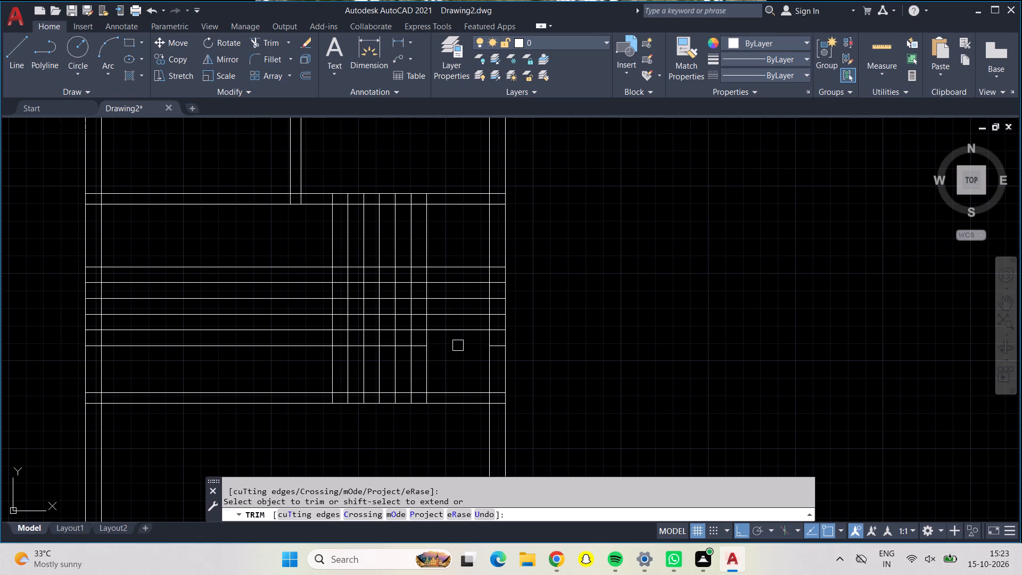
pyautogui.click(319, 346)
pyautogui.scroll(-1, 351, 350)
pyautogui.scroll(1, 351, 350)
pyautogui.scroll(-1, 351, 350)
pyautogui.scroll(5, 346, 340)
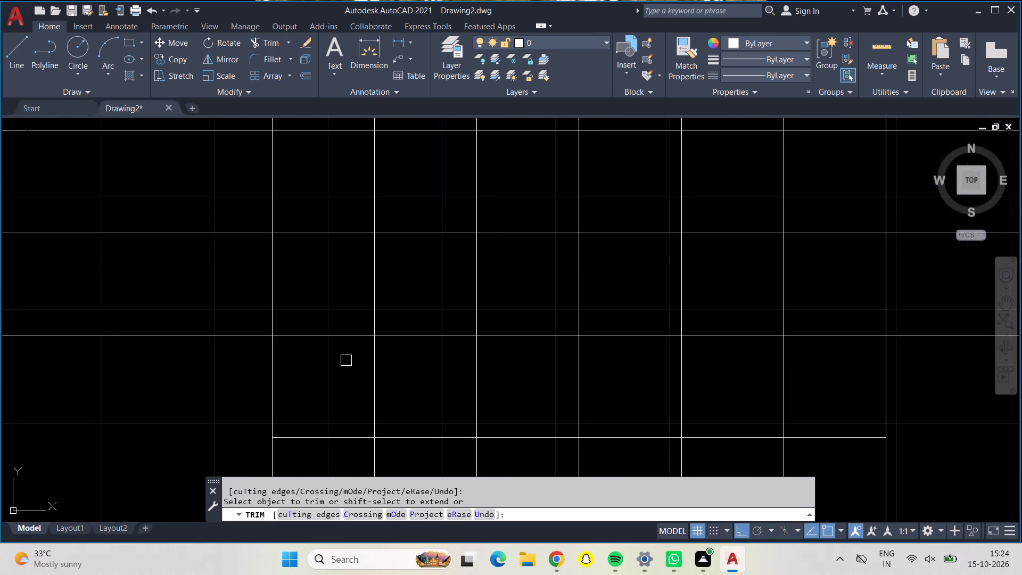
pyautogui.moveTo(346, 360); pyautogui.dragTo(336, 440)
pyautogui.moveTo(440, 423); pyautogui.dragTo(434, 449)
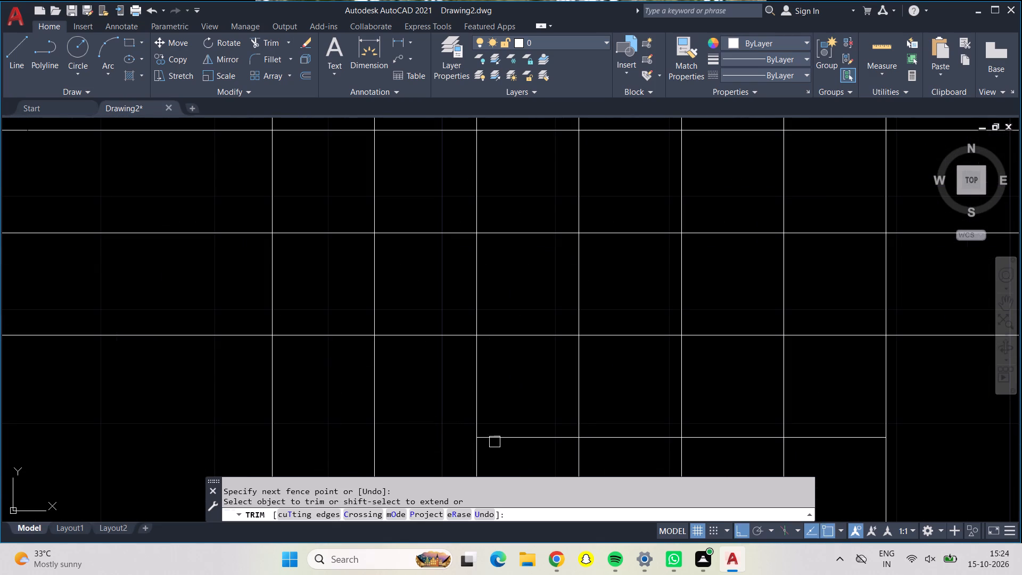
pyautogui.moveTo(554, 414); pyautogui.dragTo(553, 442)
pyautogui.moveTo(637, 422); pyautogui.dragTo(637, 453)
pyautogui.moveTo(734, 430); pyautogui.dragTo(737, 438)
pyautogui.click(818, 438)
pyautogui.scroll(-1, 819, 439)
pyautogui.scroll(1, 819, 439)
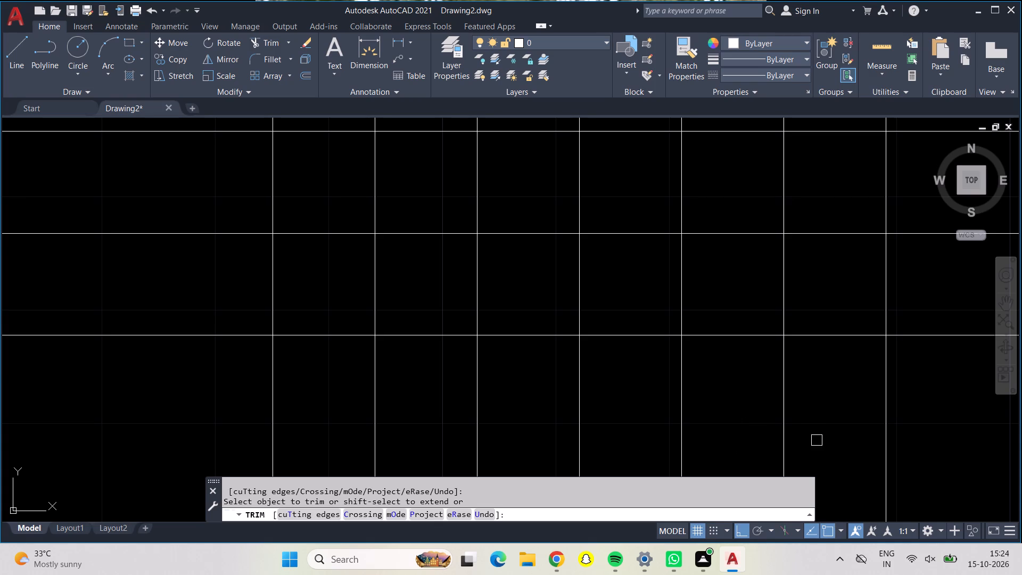
# Trim the five remaining horizontal stair lines between the west wall and the westernmost tread line.
pyautogui.scroll(-3, 767, 440)
pyautogui.moveTo(551, 458); pyautogui.dragTo(533, 451, button='middle')
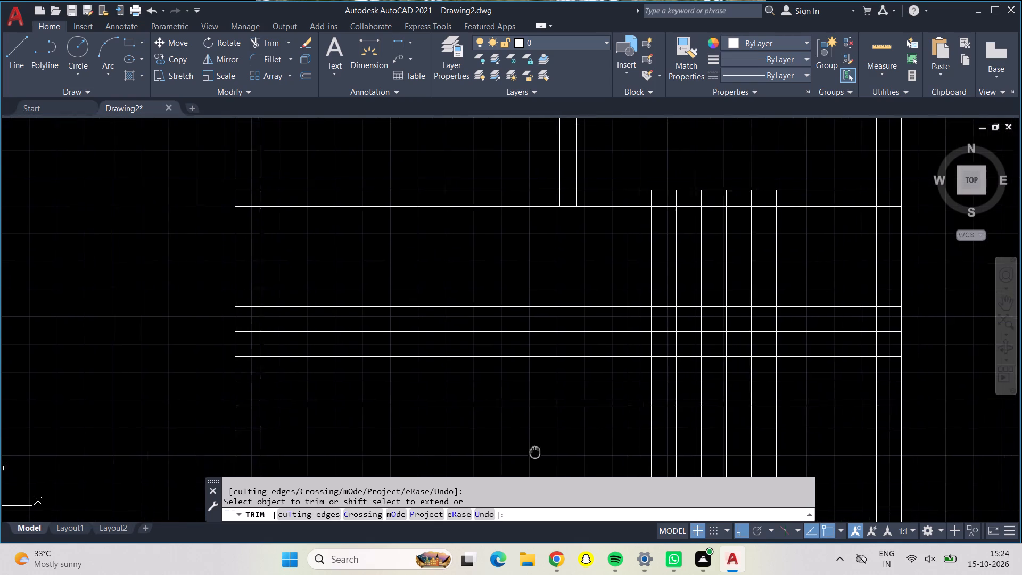
pyautogui.moveTo(533, 451); pyautogui.dragTo(481, 398, button='middle')
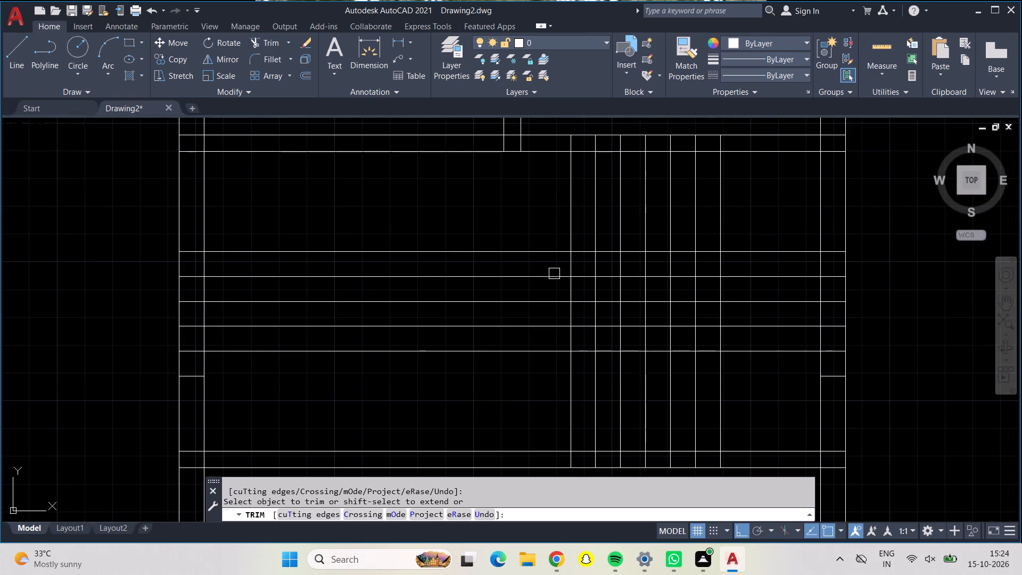
pyautogui.moveTo(535, 227); pyautogui.dragTo(534, 235)
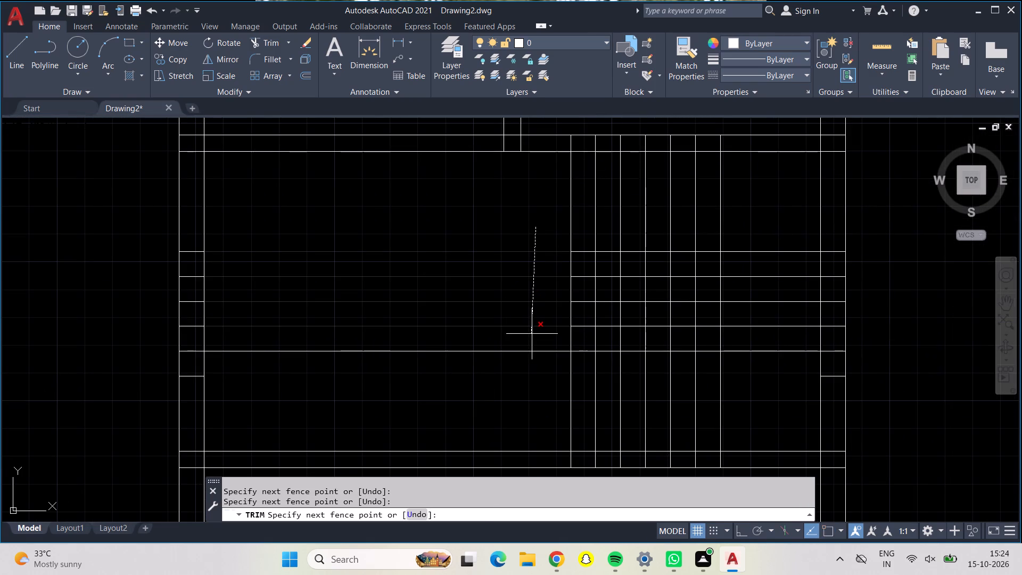
pyautogui.click(542, 381)
# Trim the crossing vertical and horizontal lines out of the open well between the north and south flights, west of the east flight.
pyautogui.click(560, 265)
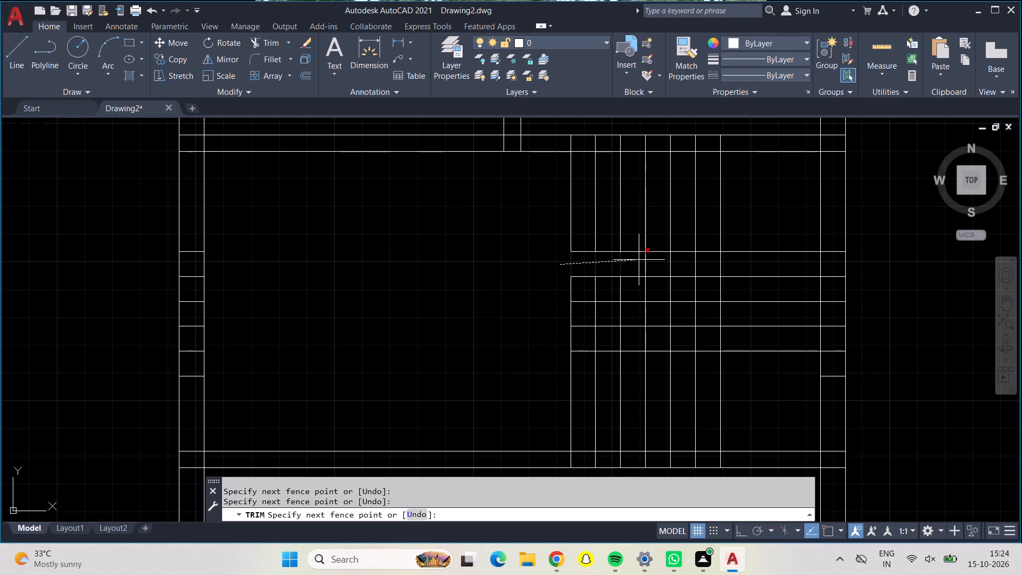
pyautogui.click(706, 270)
pyautogui.click(706, 270)
pyautogui.click(706, 344)
pyautogui.click(700, 342)
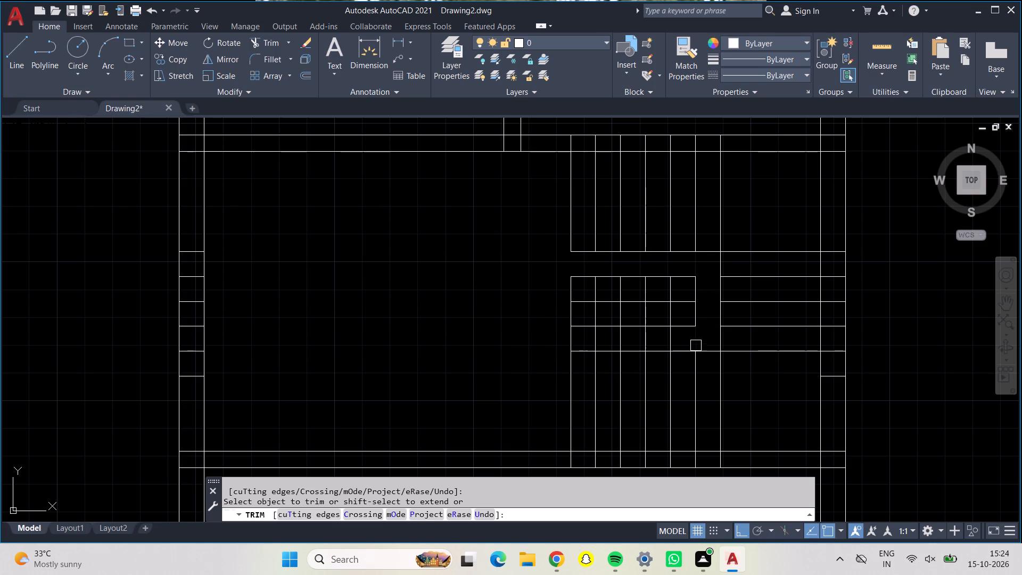
pyautogui.click(693, 337)
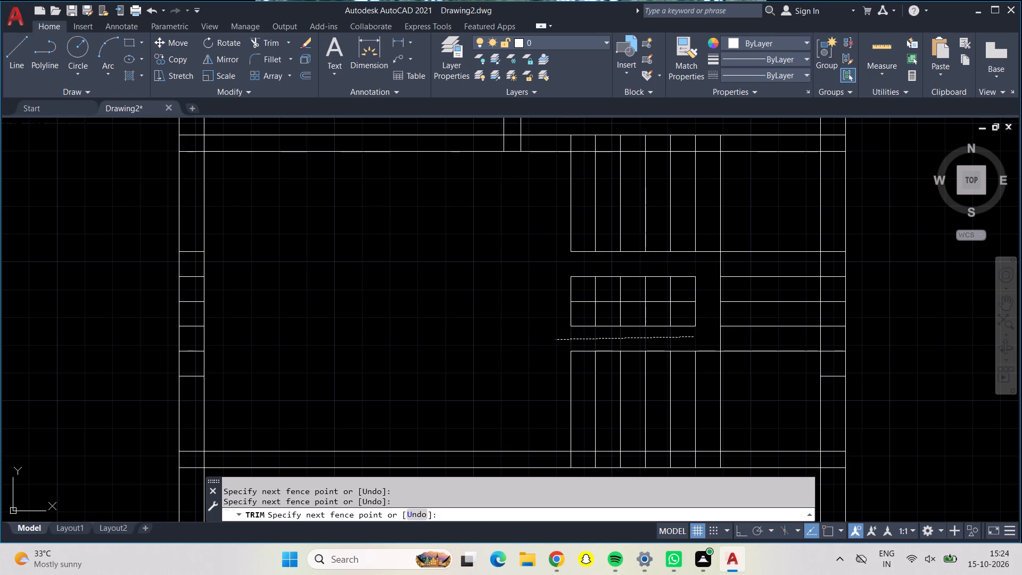
pyautogui.click(556, 340)
pyautogui.click(551, 315)
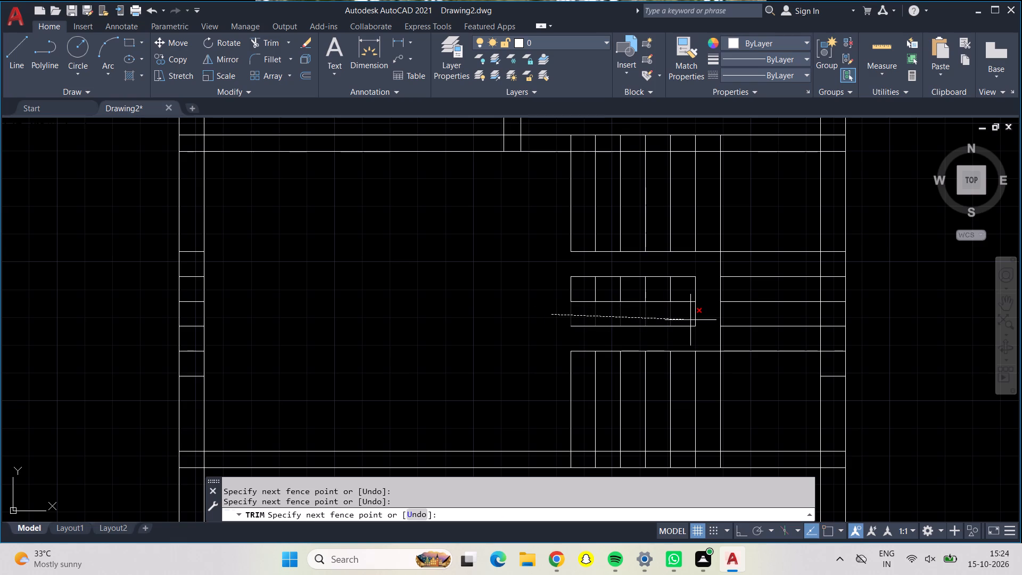
pyautogui.click(699, 317)
pyautogui.click(688, 328)
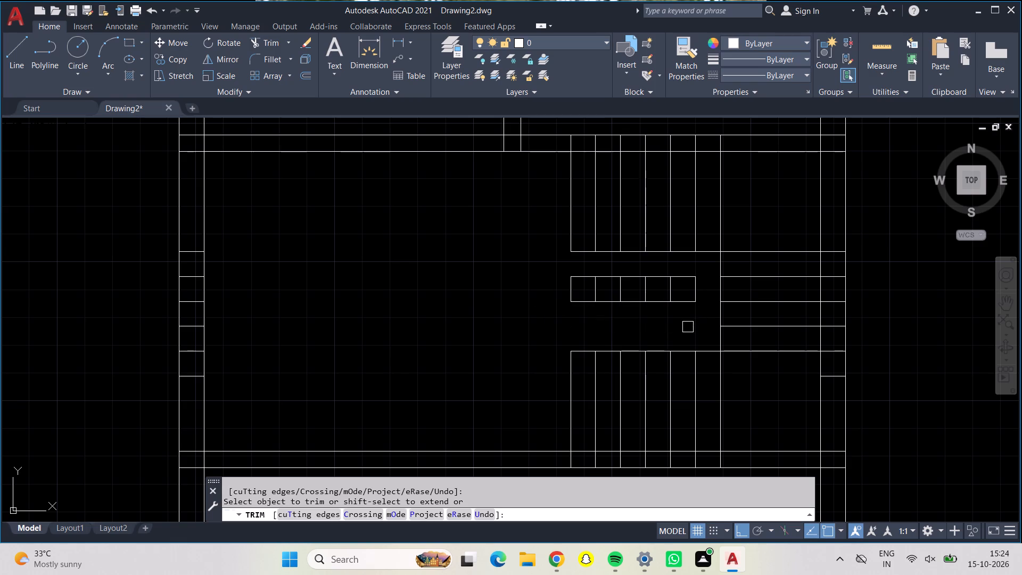
pyautogui.moveTo(704, 291); pyautogui.dragTo(699, 291)
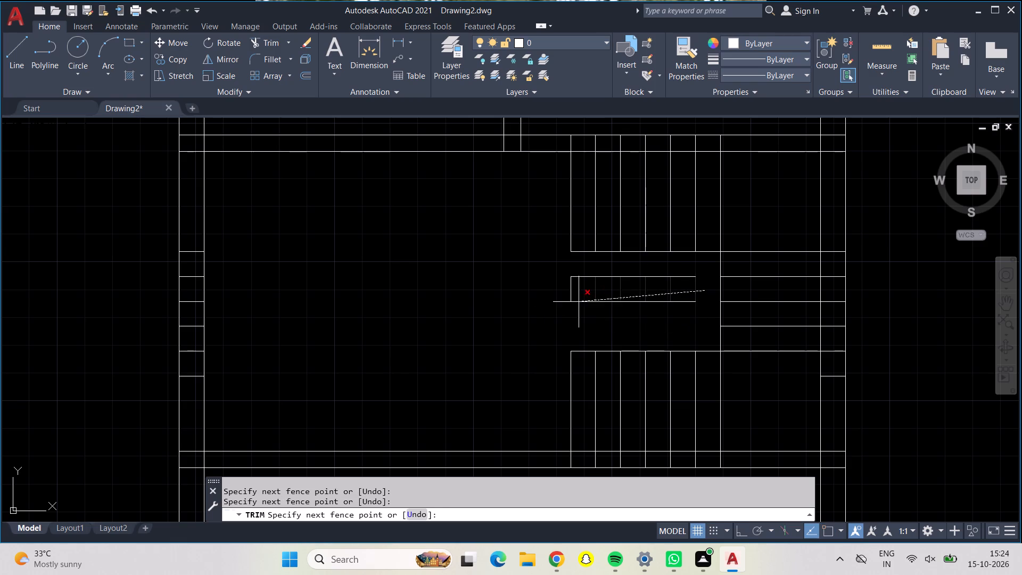
pyautogui.click(567, 297)
pyautogui.click(578, 280)
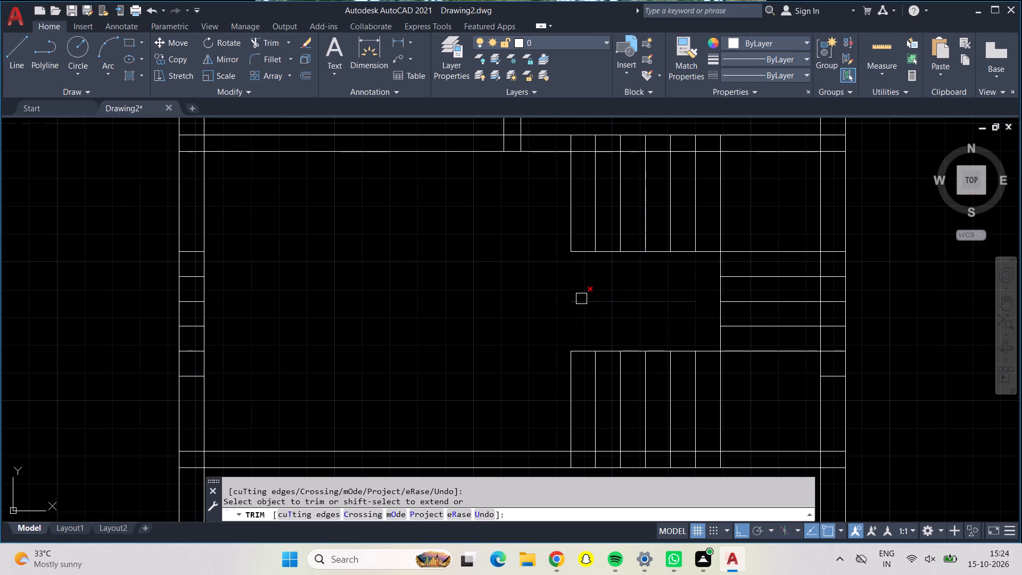
pyautogui.click(581, 299)
# Measure the southeast stair landing with Quick measure.
pyautogui.scroll(-1, 581, 299)
pyautogui.moveTo(603, 302); pyautogui.dragTo(572, 303, button='middle')
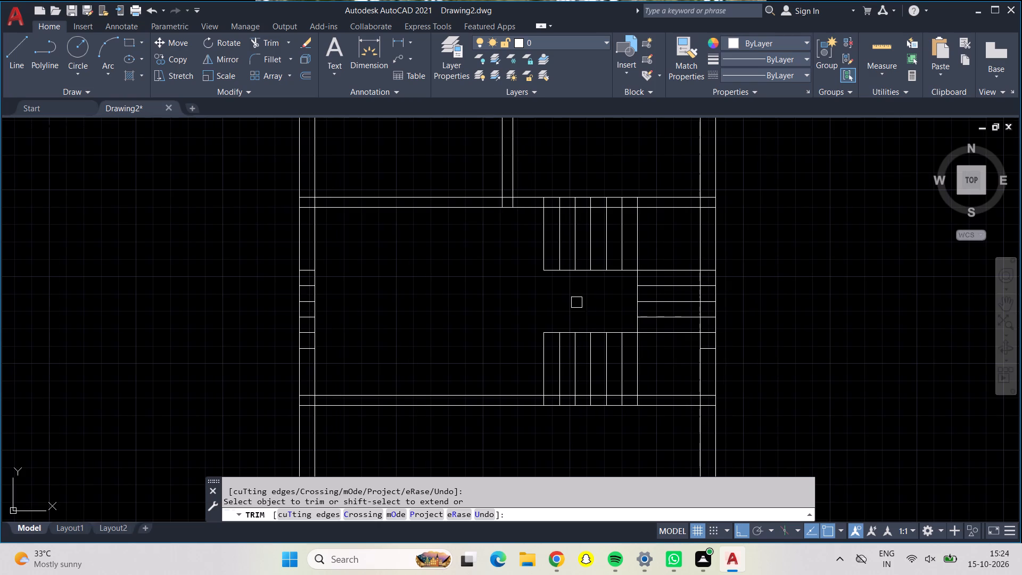
pyautogui.click(884, 55)
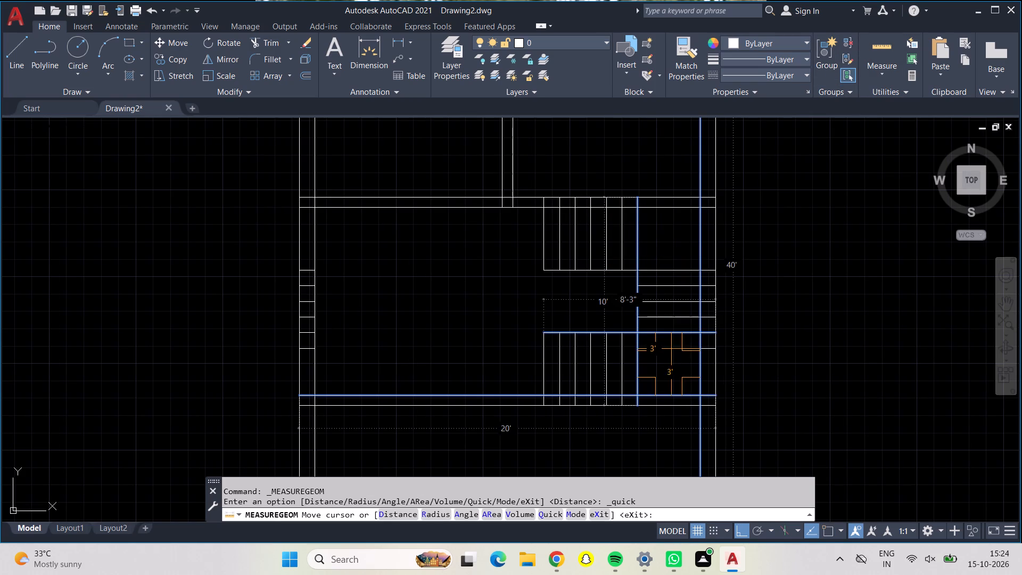
pyautogui.press('Escape')
# Trim the two westernmost treads off the north flight, including their edge-line segments and the stubs in the second cross wall.
pyautogui.click(275, 43)
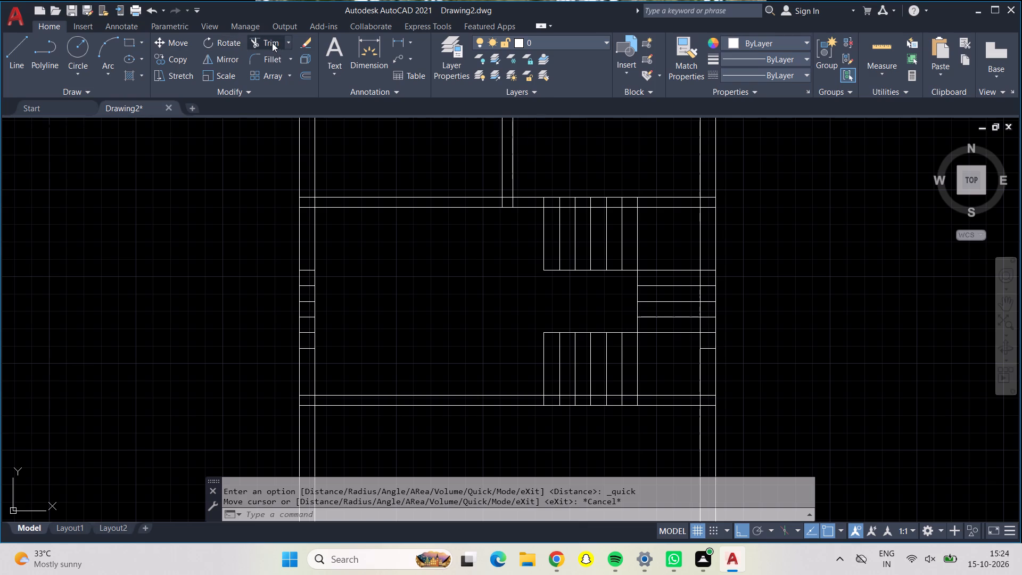
pyautogui.scroll(1, 555, 184)
pyautogui.scroll(-1, 555, 184)
pyautogui.scroll(1, 555, 184)
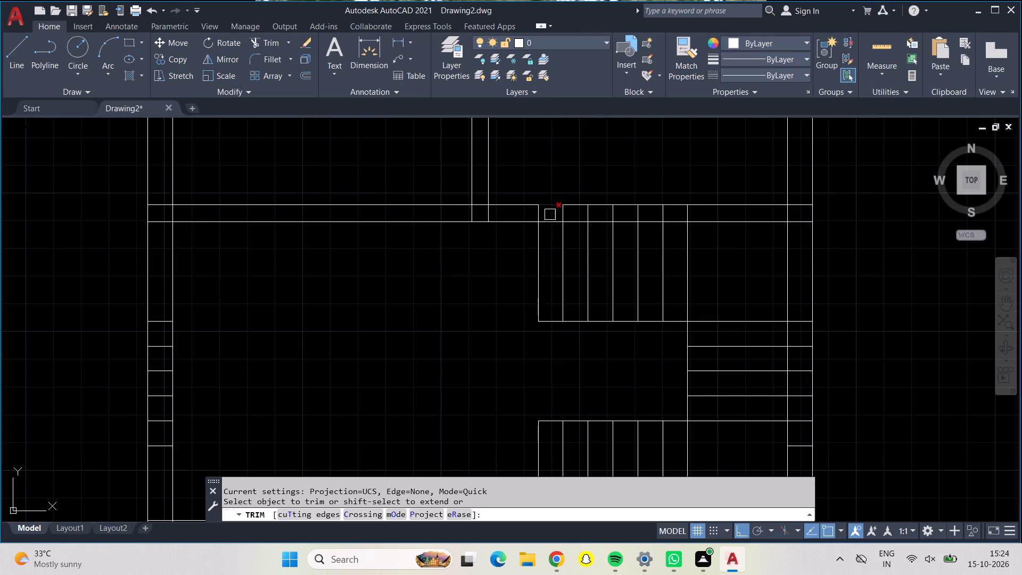
pyautogui.click(539, 249)
pyautogui.click(551, 318)
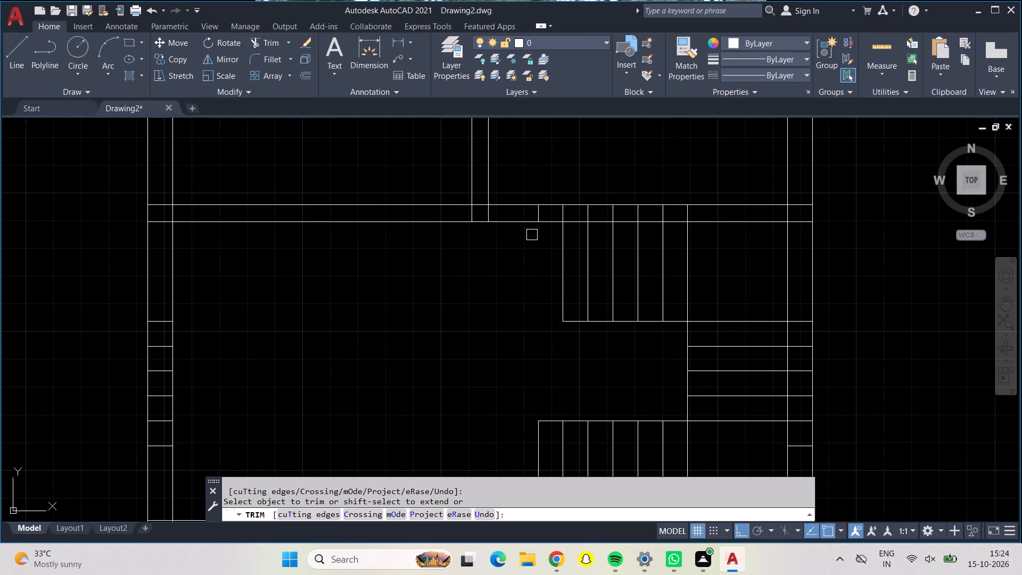
pyautogui.click(539, 212)
pyautogui.scroll(-1, 557, 217)
pyautogui.scroll(1, 557, 217)
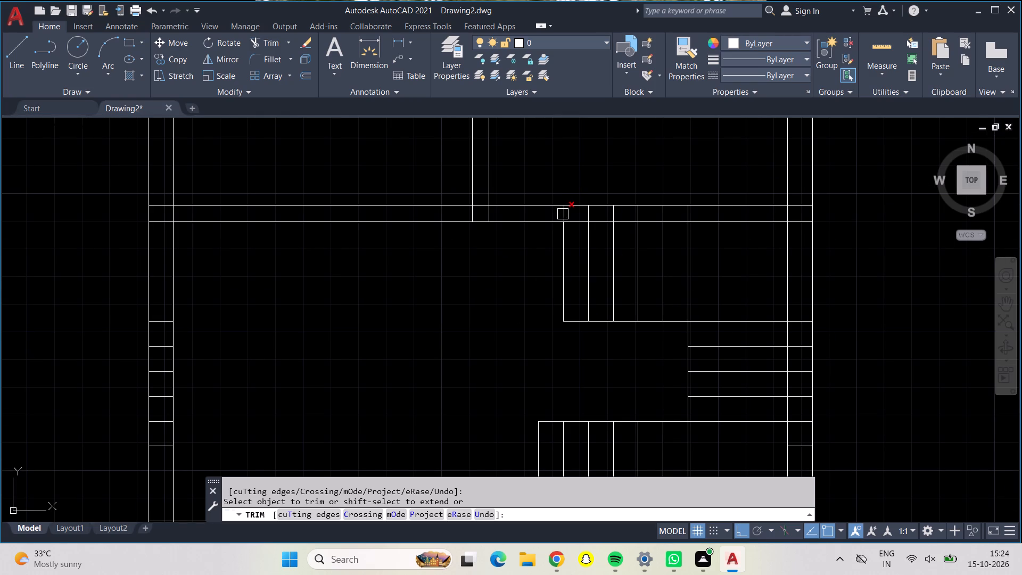
pyautogui.click(563, 214)
pyautogui.click(566, 233)
pyautogui.click(571, 317)
# Trim the north flight's remaining vertical tread lines where they cross the thickness of the second cross wall.
pyautogui.scroll(-1, 590, 211)
pyautogui.scroll(1, 590, 211)
pyautogui.scroll(-1, 590, 217)
pyautogui.scroll(1, 590, 217)
pyautogui.scroll(-1, 590, 217)
pyautogui.scroll(2, 590, 217)
pyautogui.scroll(-1, 592, 225)
pyautogui.scroll(1, 592, 225)
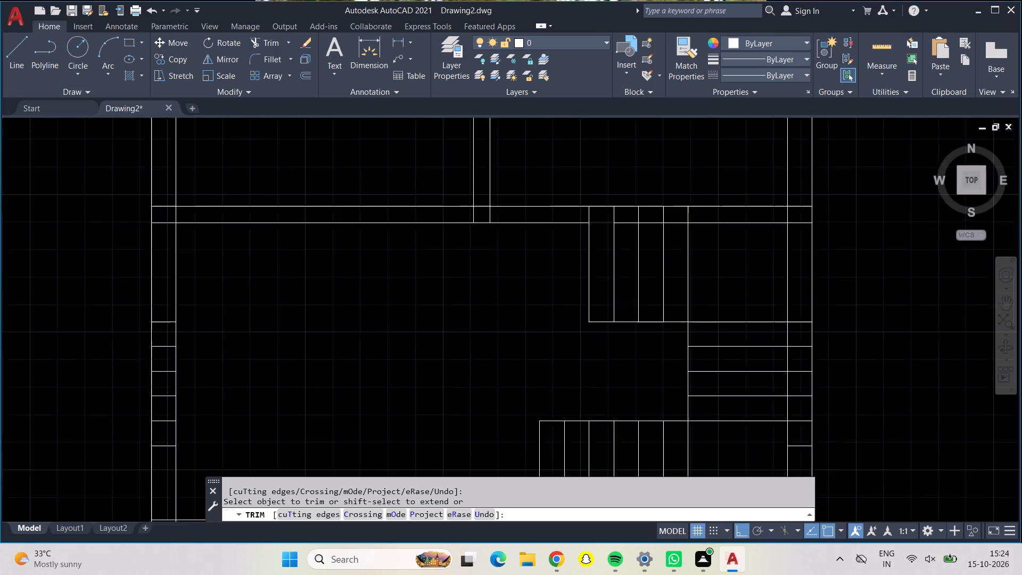
pyautogui.scroll(1, 592, 226)
pyautogui.click(573, 192)
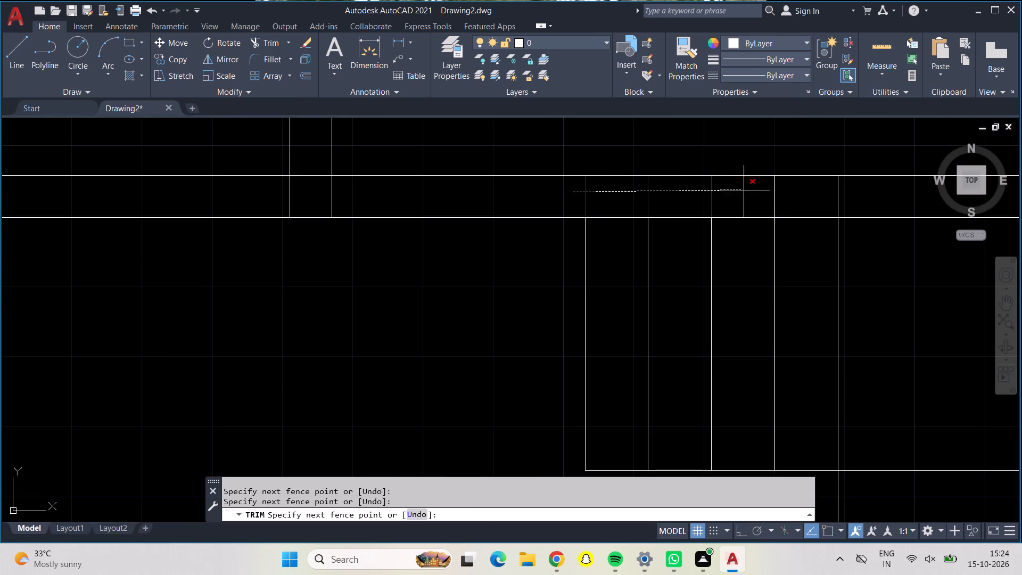
pyautogui.click(851, 194)
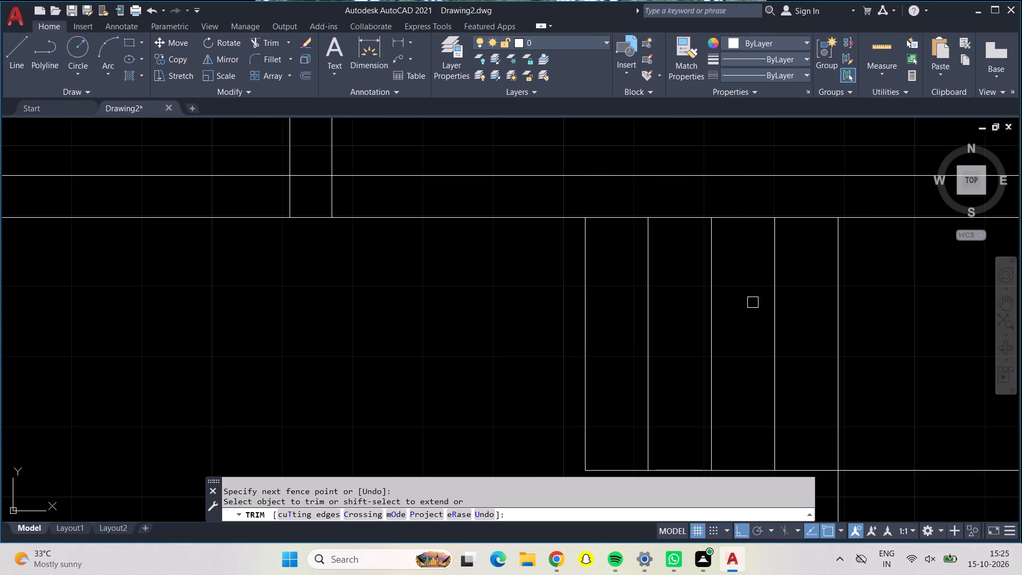
# Trim the horizontal stair lines where they cross the thickness of the east wall.
pyautogui.scroll(-1, 753, 302)
pyautogui.moveTo(737, 309); pyautogui.dragTo(591, 114, button='middle')
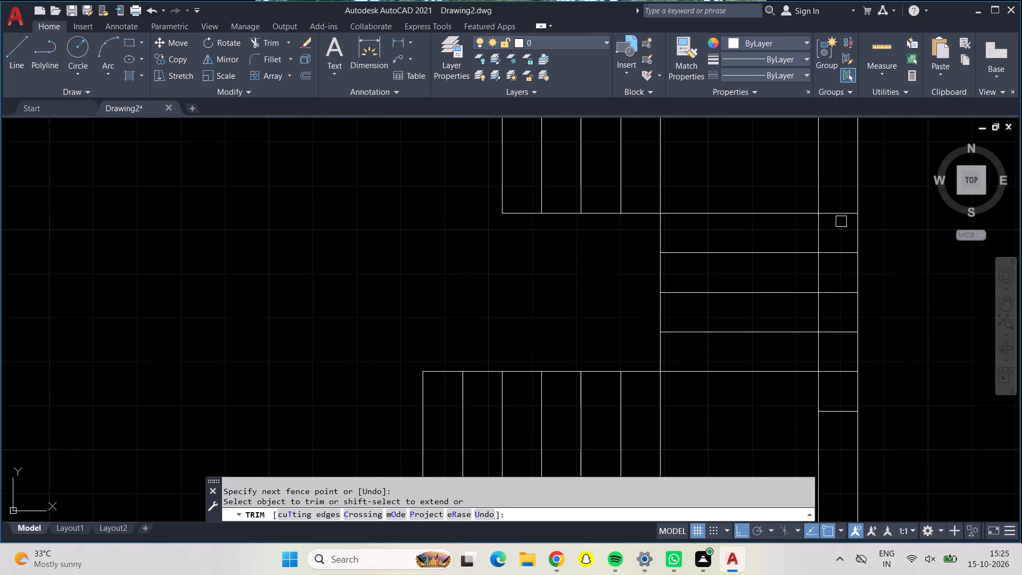
pyautogui.click(841, 198)
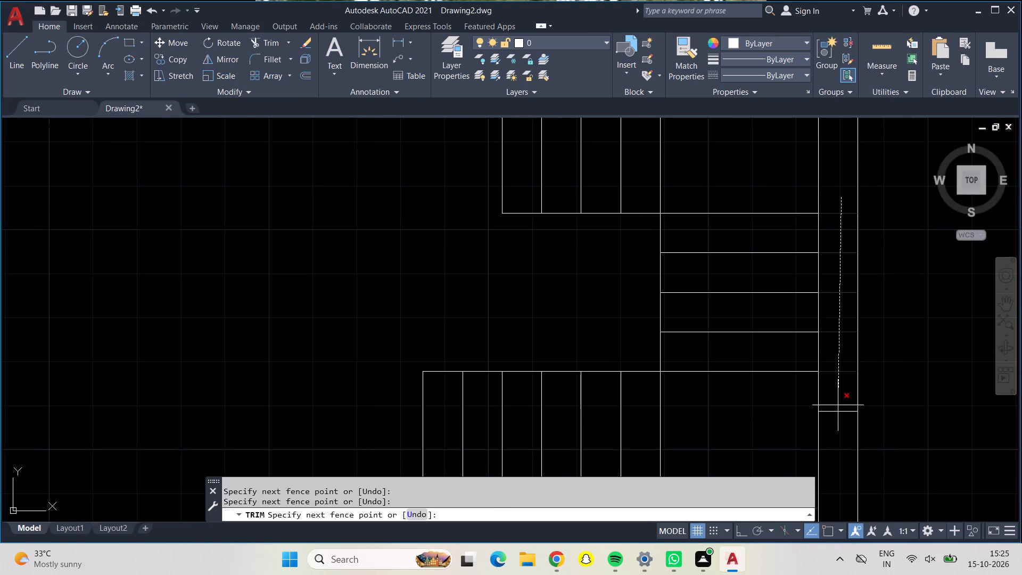
pyautogui.click(838, 428)
pyautogui.moveTo(774, 406); pyautogui.dragTo(712, 233, button='middle')
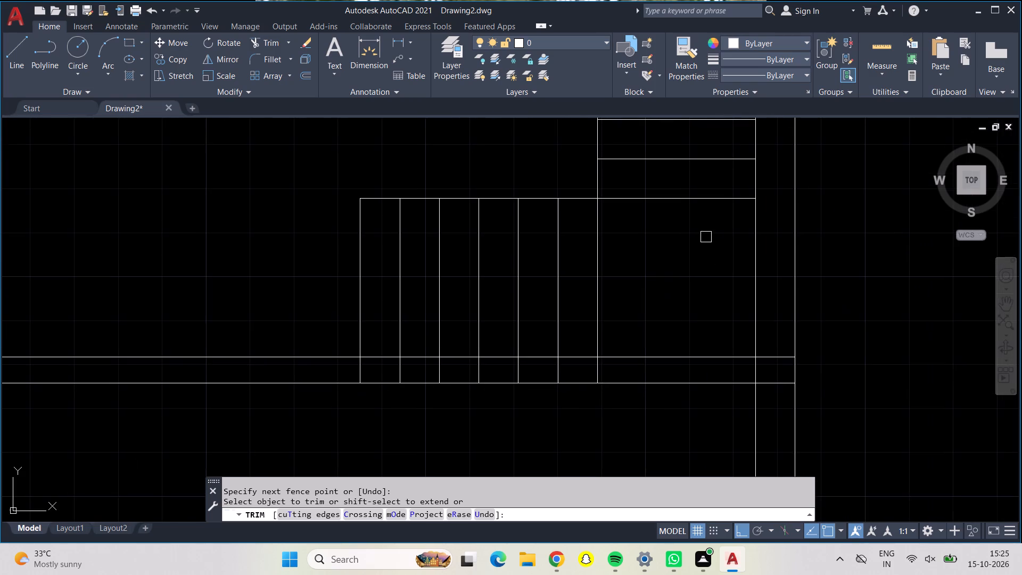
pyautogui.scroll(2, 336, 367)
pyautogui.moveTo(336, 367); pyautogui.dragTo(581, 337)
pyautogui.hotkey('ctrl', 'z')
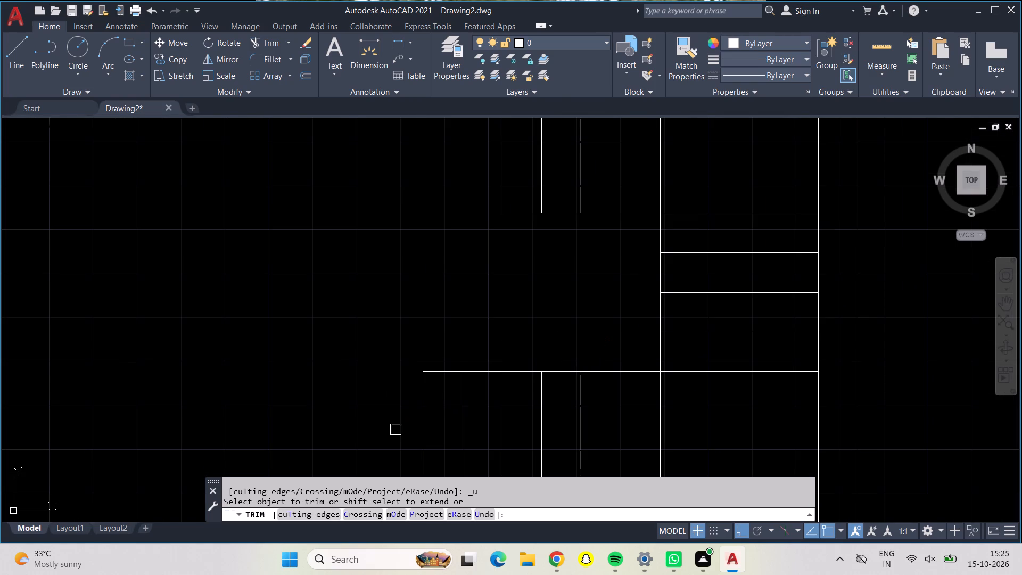
# Trim the south flight's vertical tread lines where they cross the thickness of the third cross wall.
pyautogui.moveTo(448, 314); pyautogui.dragTo(383, 125, button='middle')
pyautogui.scroll(3, 353, 344)
pyautogui.moveTo(343, 362); pyautogui.dragTo(922, 393)
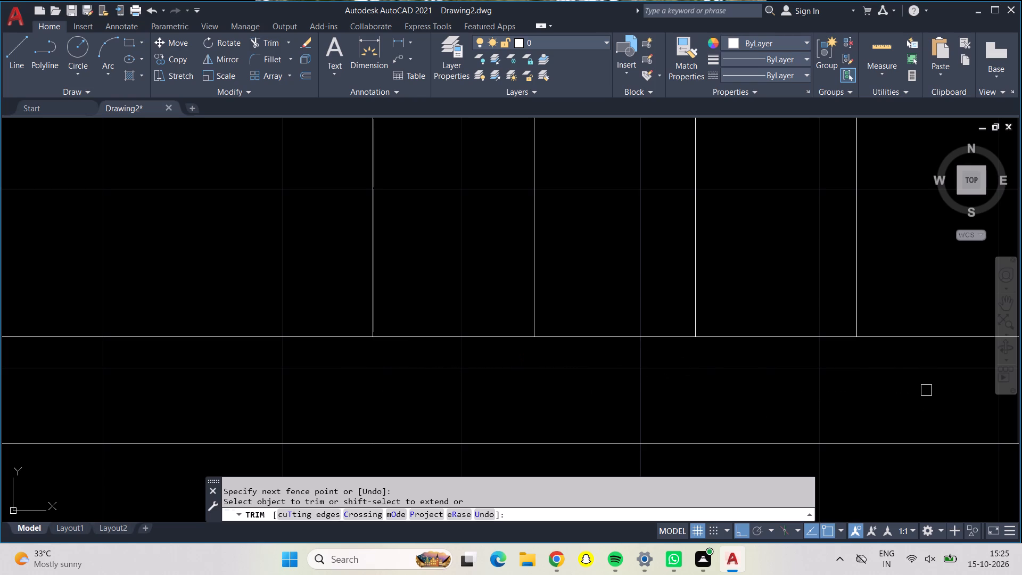
pyautogui.moveTo(922, 391); pyautogui.dragTo(399, 435, button='middle')
pyautogui.moveTo(400, 435); pyautogui.dragTo(719, 425)
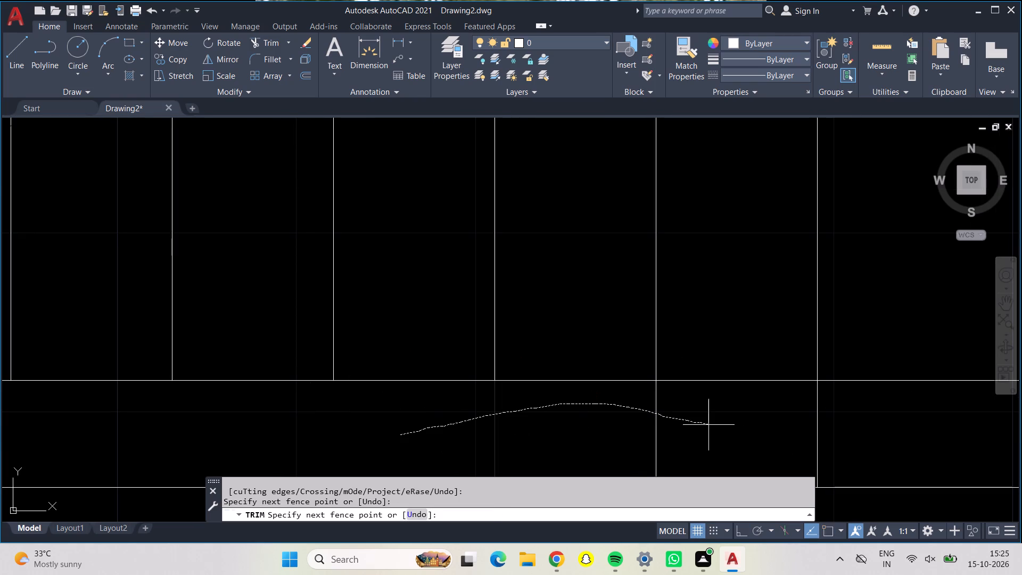
pyautogui.moveTo(719, 425); pyautogui.dragTo(859, 417)
# Trim away the leftover horizontal stair-line stubs inside the thickness of the west wall.
pyautogui.scroll(-3, 854, 421)
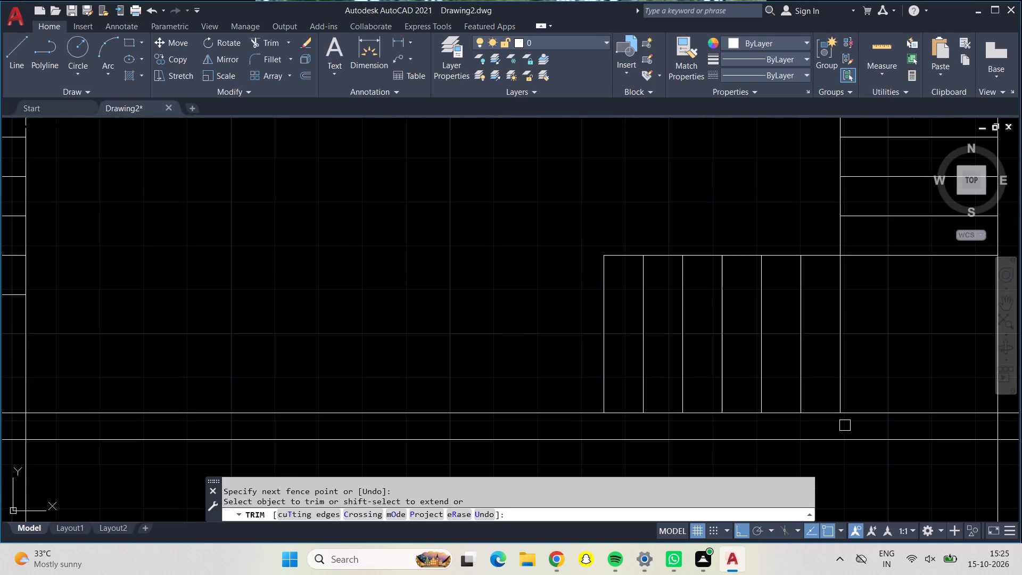
pyautogui.scroll(-1, 486, 301)
pyautogui.moveTo(486, 301); pyautogui.dragTo(490, 373, button='middle')
pyautogui.scroll(-1, 486, 301)
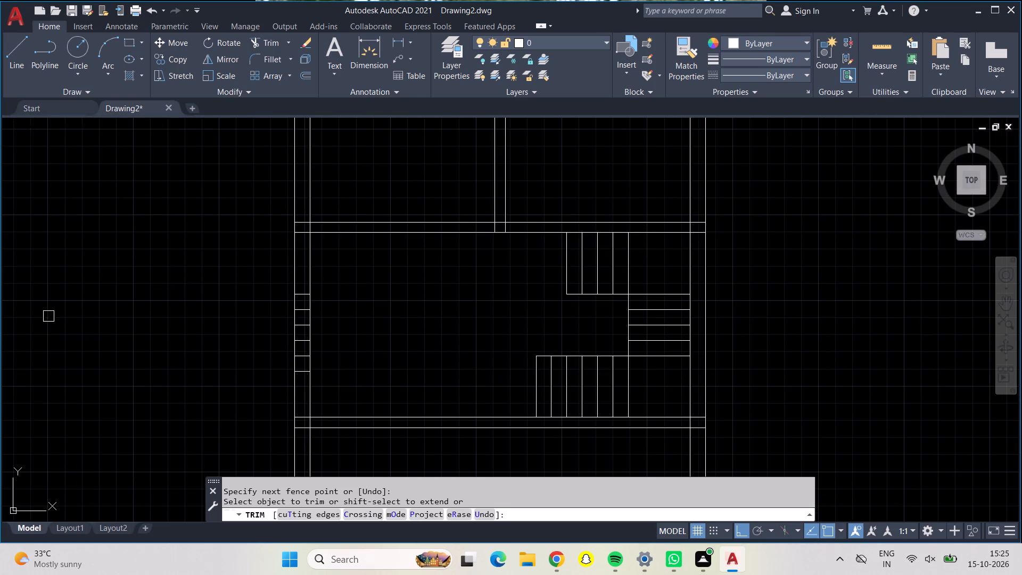
pyautogui.scroll(3, 298, 354)
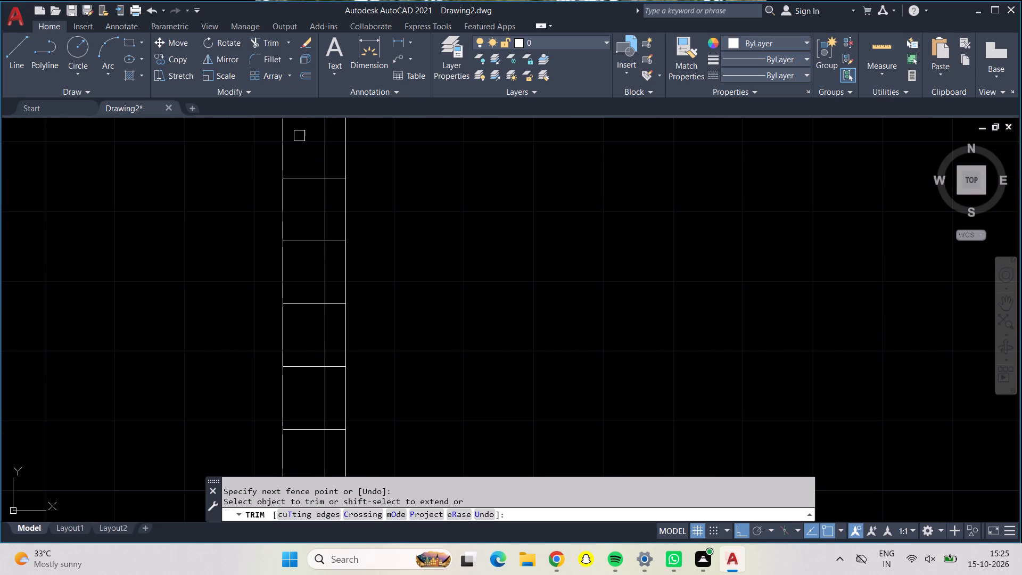
pyautogui.moveTo(308, 147); pyautogui.dragTo(302, 442)
pyautogui.scroll(-1, 351, 410)
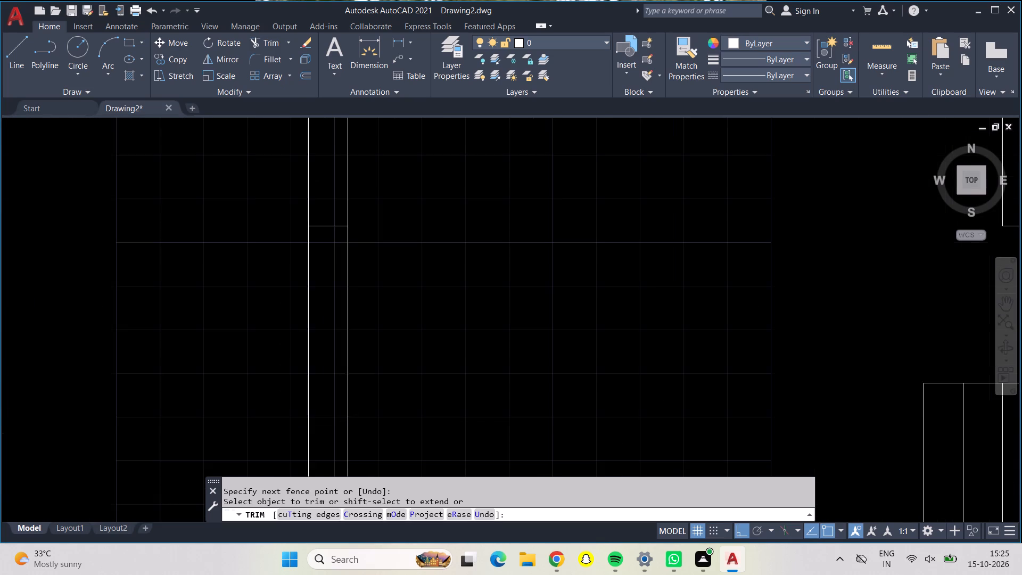
pyautogui.scroll(-1, 390, 367)
pyautogui.click(351, 275)
# Trim the partition lines and leftover stair stubs inside the north wall's thickness, opening its inner face at both partition junctions.
pyautogui.scroll(-2, 394, 276)
pyautogui.moveTo(427, 280); pyautogui.dragTo(389, 382, button='middle')
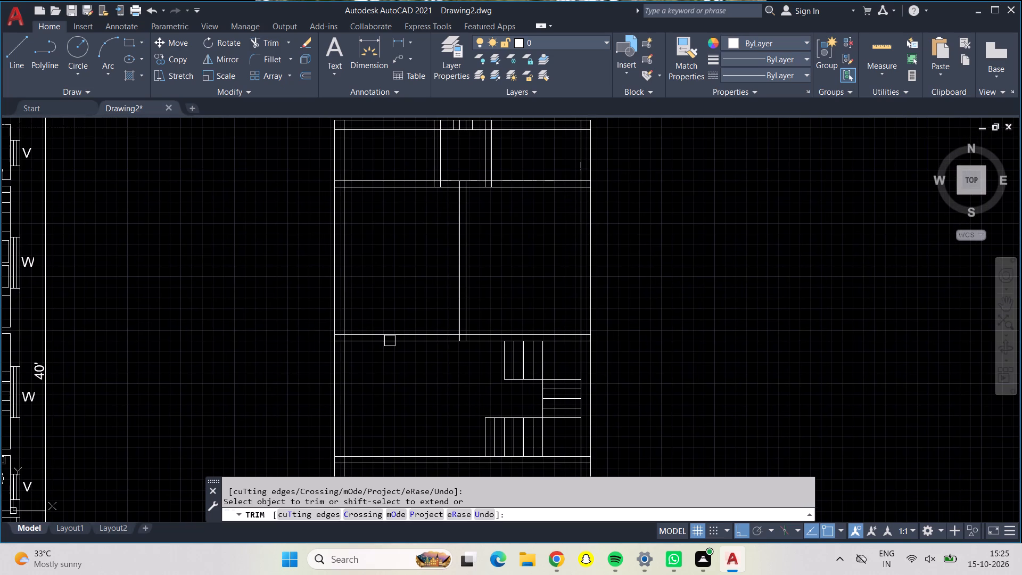
pyautogui.scroll(1, 393, 159)
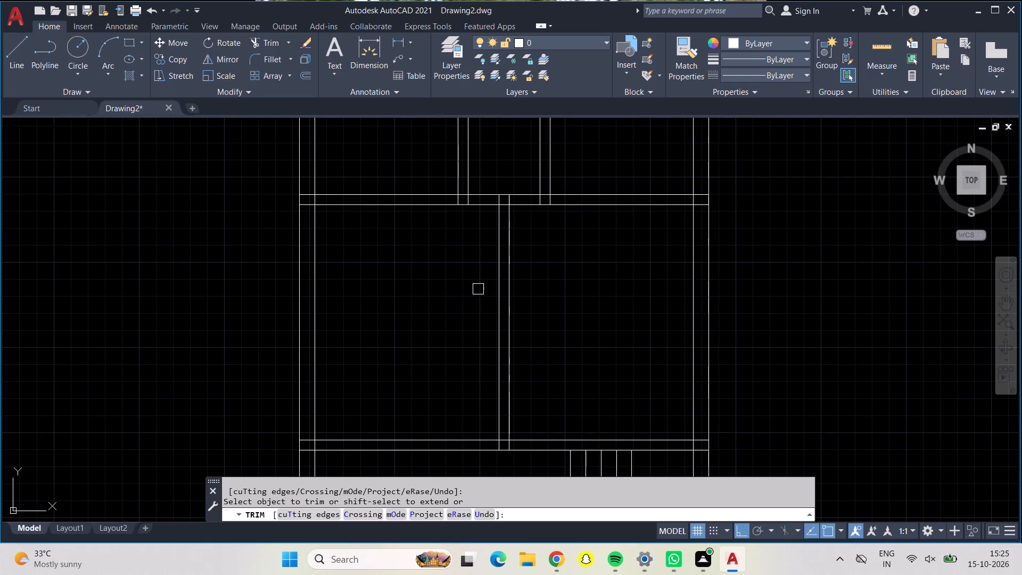
pyautogui.moveTo(478, 289); pyautogui.dragTo(384, 401, button='middle')
pyautogui.scroll(3, 400, 203)
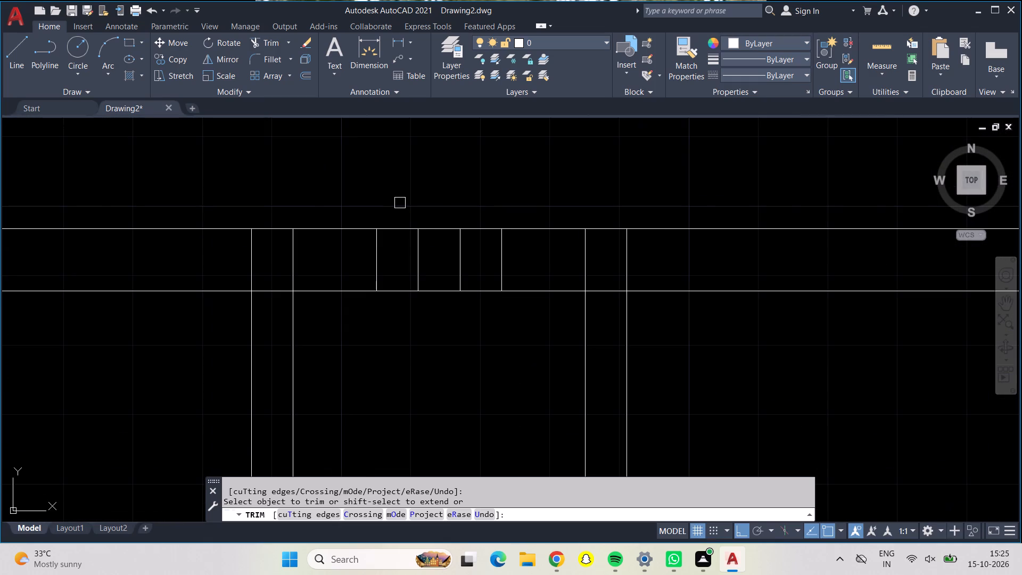
pyautogui.moveTo(224, 265); pyautogui.dragTo(287, 269)
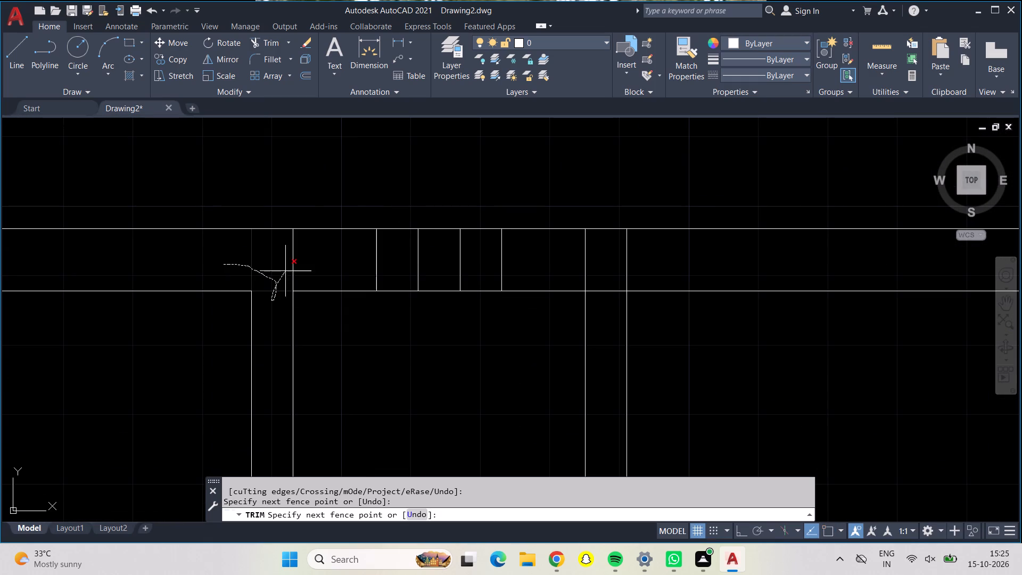
pyautogui.moveTo(287, 269); pyautogui.dragTo(603, 302)
pyautogui.moveTo(603, 302); pyautogui.dragTo(639, 265)
# Trim the northern and central partition lines inside the first cross wall, opening its north face at the two partition junctions.
pyautogui.scroll(1, 639, 265)
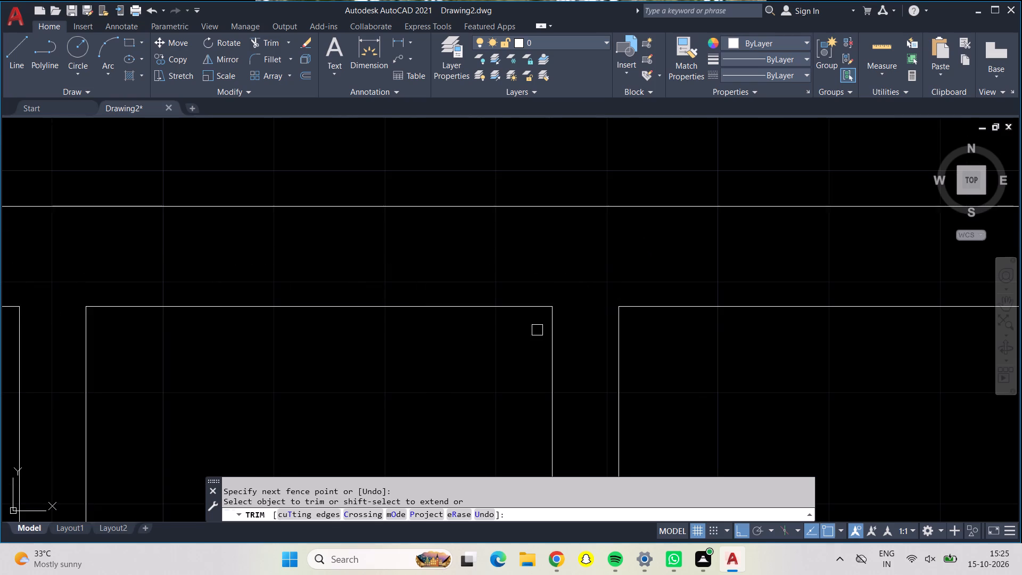
pyautogui.scroll(-1, 376, 436)
pyautogui.moveTo(385, 416); pyautogui.dragTo(368, 171, button='middle')
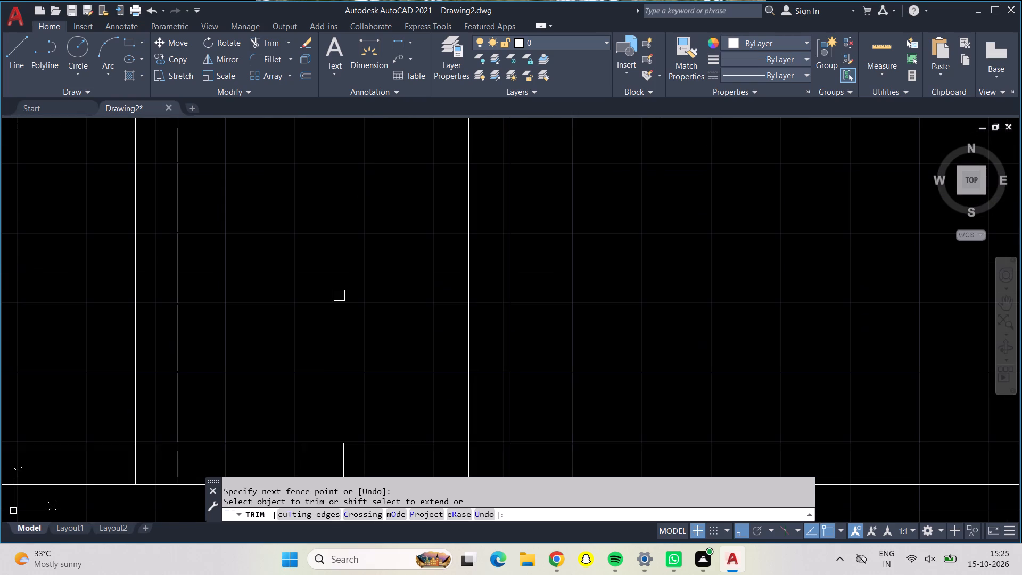
pyautogui.moveTo(342, 367); pyautogui.dragTo(325, 219, button='middle')
pyautogui.moveTo(63, 310); pyautogui.dragTo(115, 315)
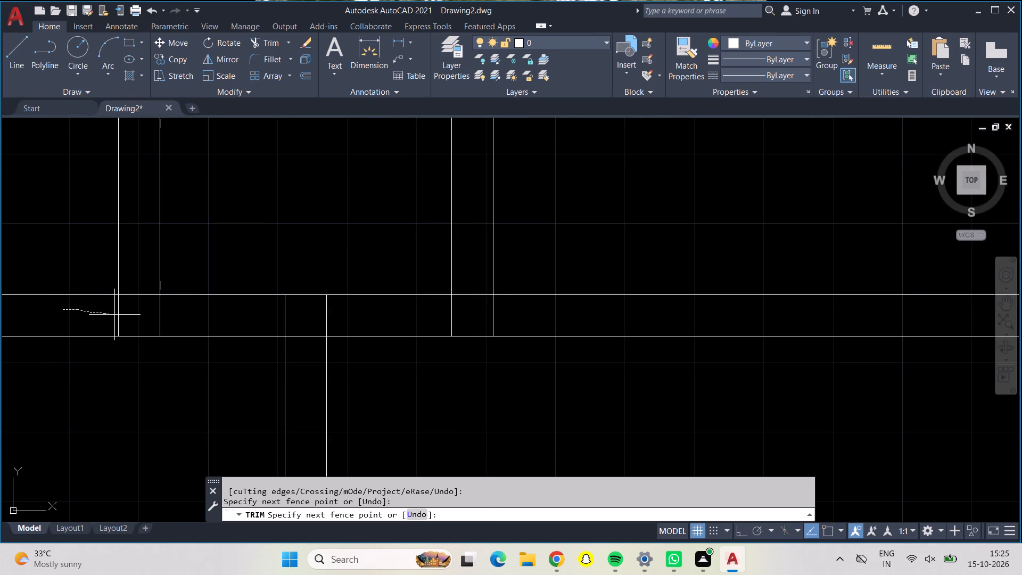
pyautogui.moveTo(115, 315); pyautogui.dragTo(212, 313)
pyautogui.moveTo(212, 313); pyautogui.dragTo(482, 304)
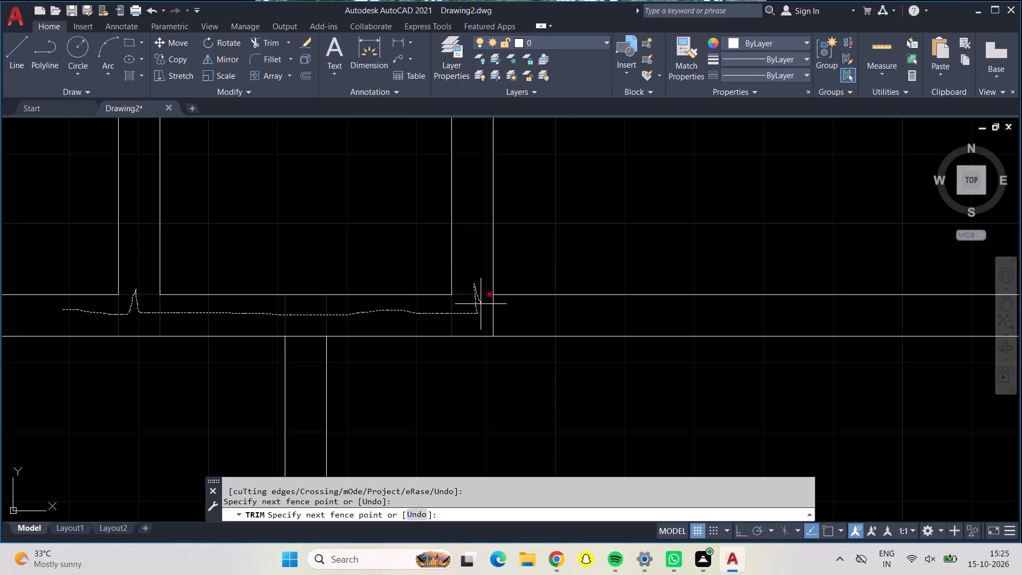
pyautogui.moveTo(482, 304); pyautogui.dragTo(494, 309)
# Clean up the first cross wall's junction with the west wall by trimming both overlapping cross-wall lines and the inner-face segment between them.
pyautogui.scroll(-1, 490, 313)
pyautogui.scroll(-1, 458, 361)
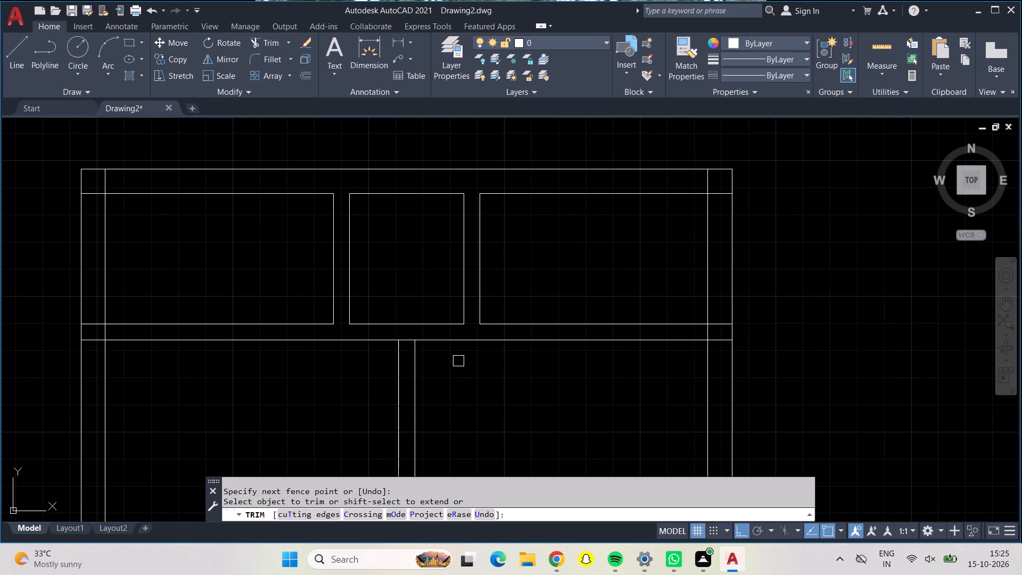
pyautogui.moveTo(455, 376); pyautogui.dragTo(463, 319, button='middle')
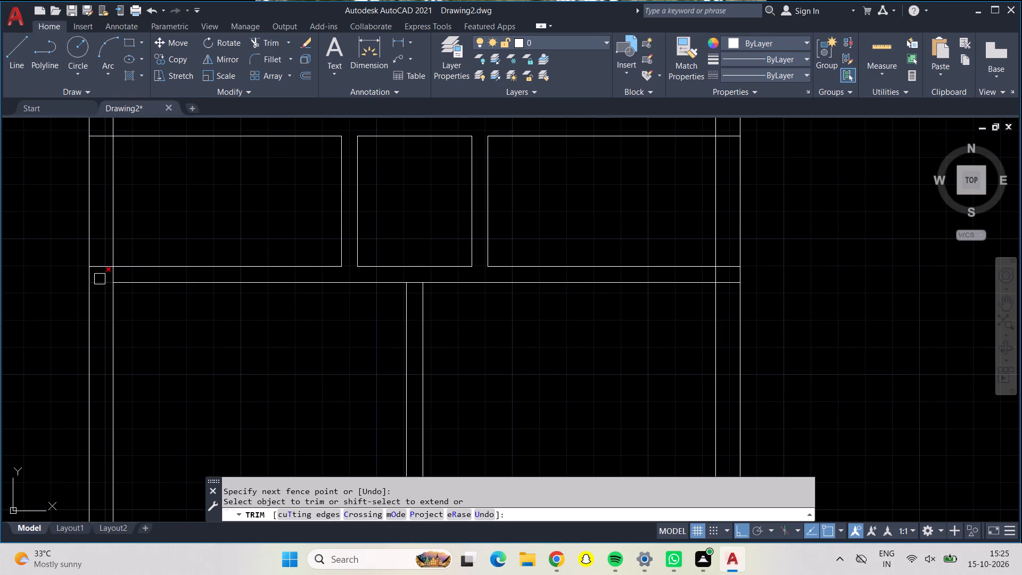
pyautogui.click(100, 266)
pyautogui.click(95, 280)
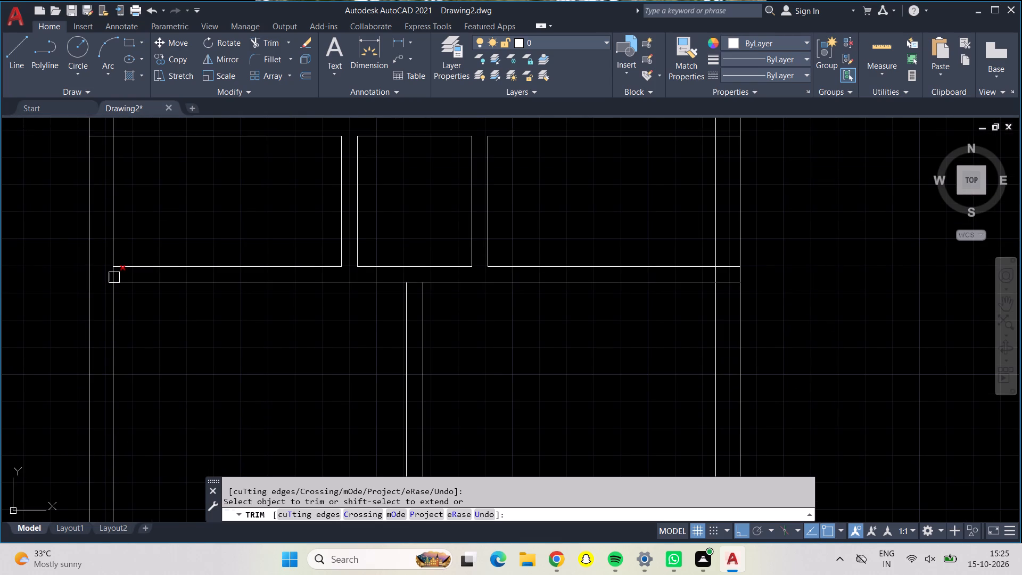
pyautogui.scroll(3, 114, 277)
pyautogui.click(108, 273)
# Trim the inner wall lines that overrun into the wall thickness at the plan's northwest corner.
pyautogui.scroll(-1, 110, 271)
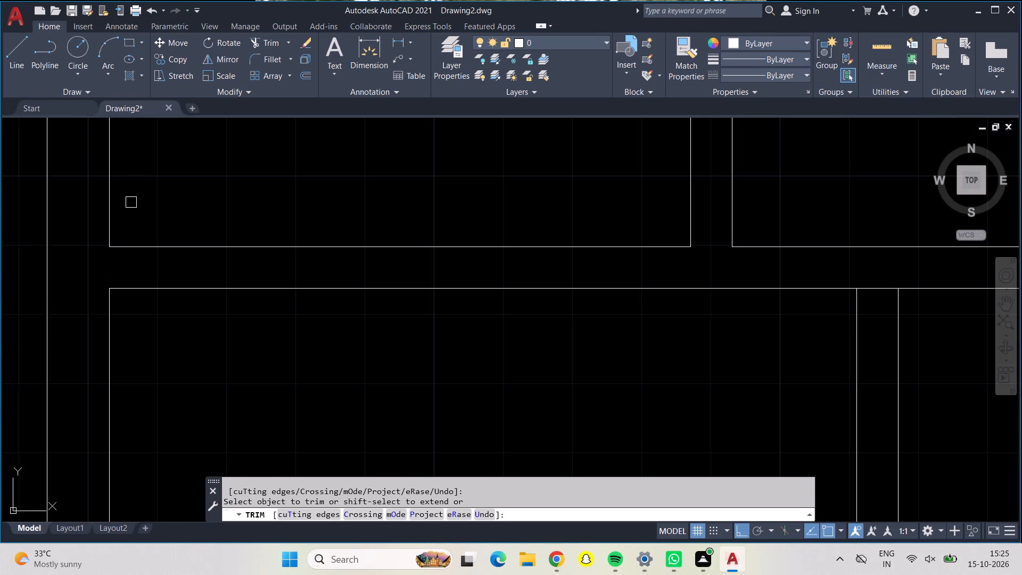
pyautogui.moveTo(131, 202); pyautogui.dragTo(146, 380, button='middle')
pyautogui.scroll(-1, 152, 351)
pyautogui.moveTo(161, 302); pyautogui.dragTo(160, 354, button='middle')
pyautogui.click(121, 238)
pyautogui.click(137, 220)
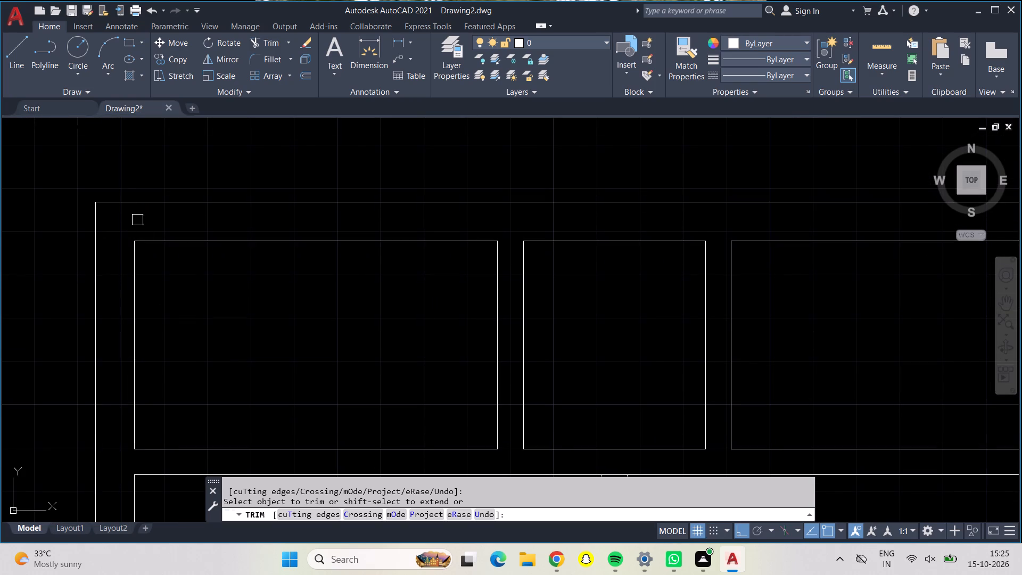
# Trim the central partition's lines inside the second cross wall and open that wall's north face at the junction.
pyautogui.scroll(-1, 174, 291)
pyautogui.moveTo(224, 332); pyautogui.dragTo(188, 228, button='middle')
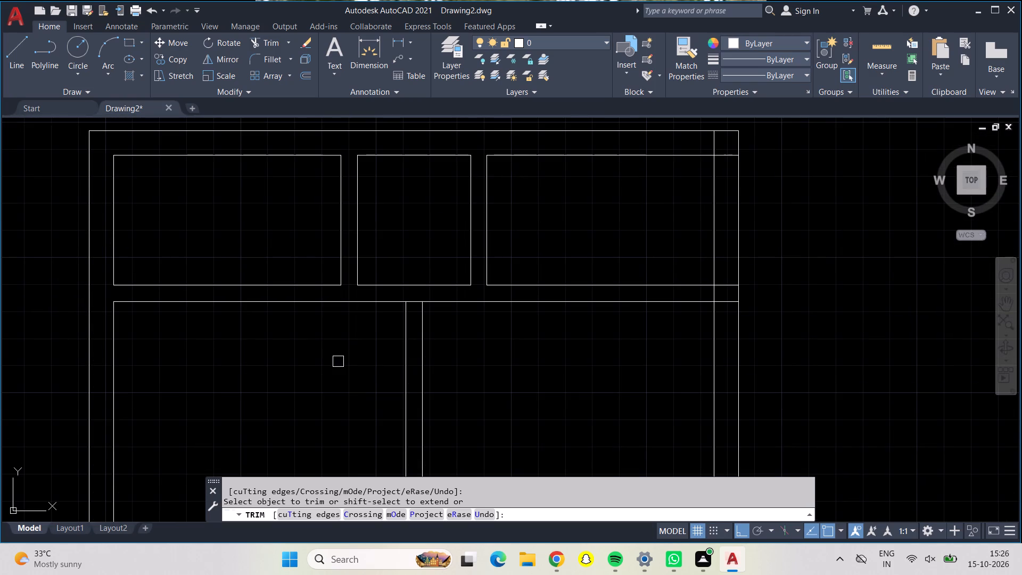
pyautogui.moveTo(338, 362); pyautogui.dragTo(338, 274, button='middle')
pyautogui.scroll(-1, 340, 294)
pyautogui.moveTo(337, 331); pyautogui.dragTo(323, 275, button='middle')
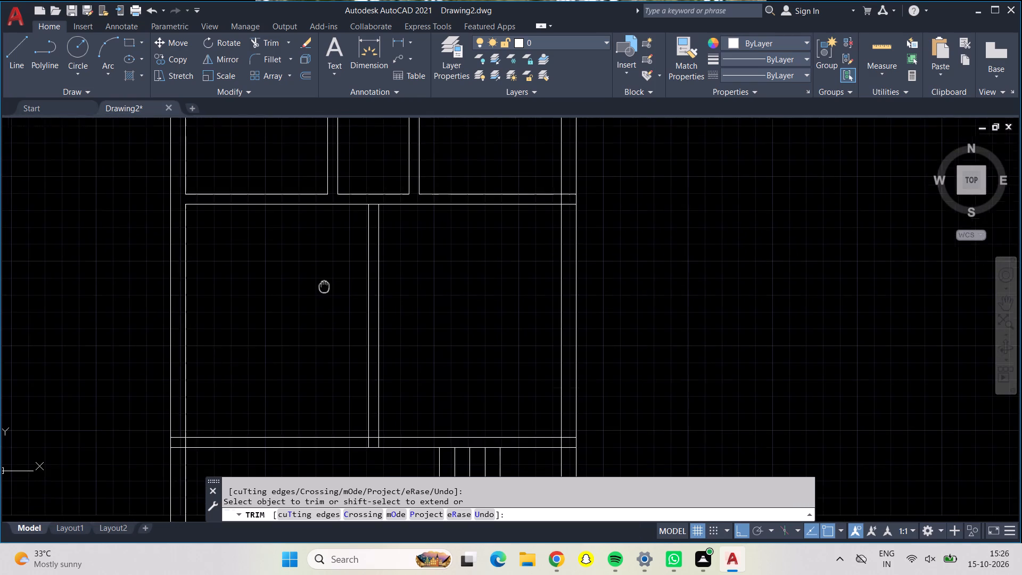
pyautogui.moveTo(323, 275); pyautogui.dragTo(322, 234, button='middle')
pyautogui.moveTo(329, 347); pyautogui.dragTo(323, 253, button='middle')
pyautogui.scroll(6, 358, 293)
pyautogui.moveTo(358, 293); pyautogui.dragTo(512, 274)
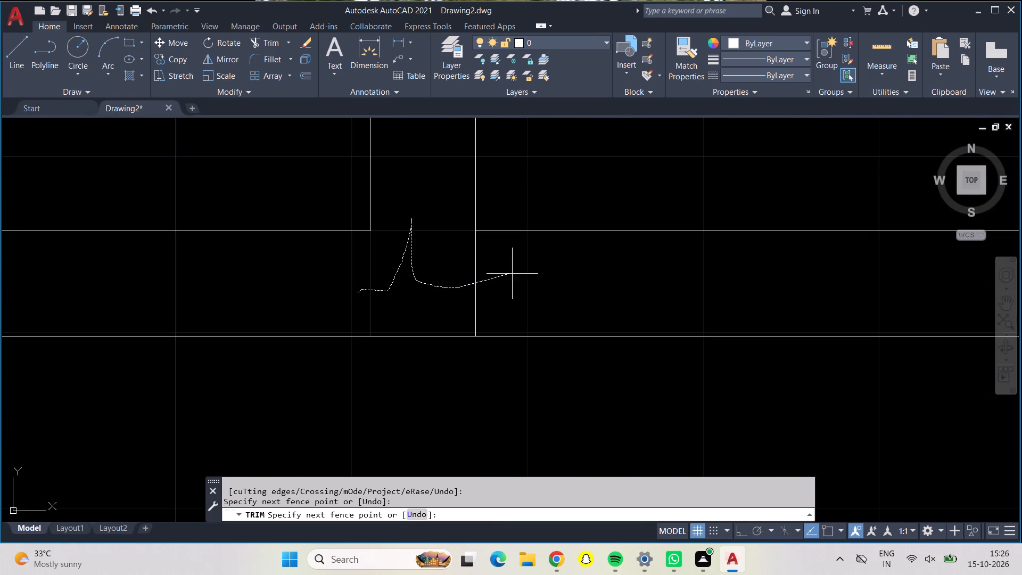
pyautogui.moveTo(512, 274); pyautogui.dragTo(513, 273)
# Offset the west wall's inner face 10' east to divide the southern room.
pyautogui.scroll(-4, 508, 293)
pyautogui.scroll(-1, 460, 347)
pyautogui.moveTo(460, 347); pyautogui.dragTo(428, 268, button='middle')
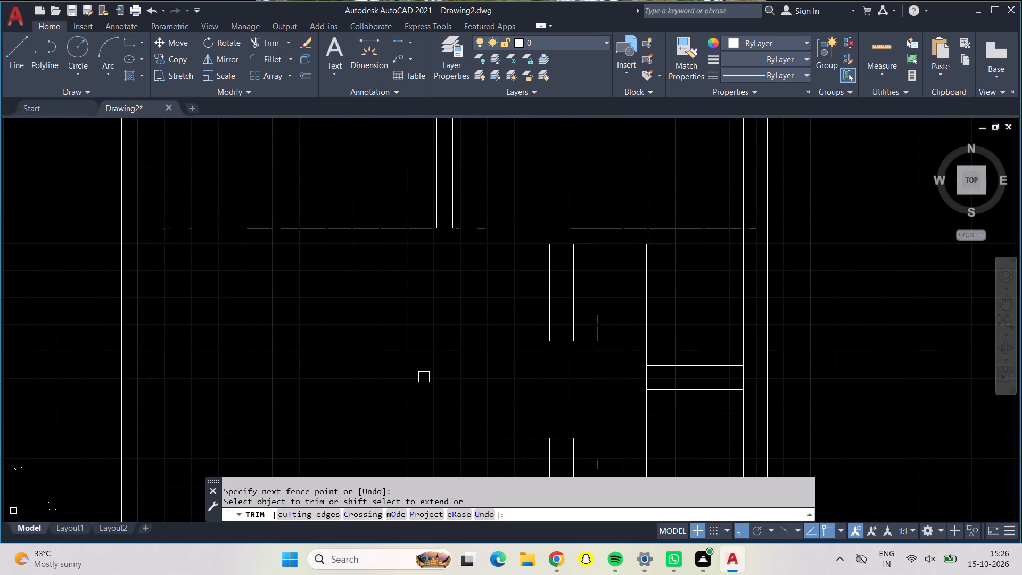
pyautogui.moveTo(422, 380); pyautogui.dragTo(363, 221, button='middle')
pyautogui.scroll(-1, 422, 380)
pyautogui.moveTo(355, 389); pyautogui.dragTo(356, 377, button='middle')
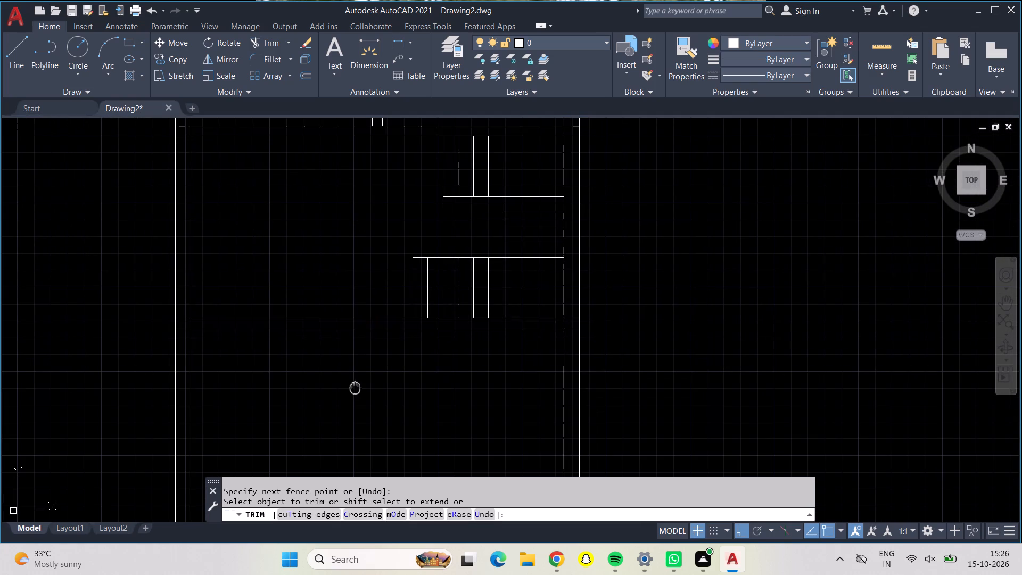
pyautogui.moveTo(356, 377); pyautogui.dragTo(382, 107, button='middle')
pyautogui.moveTo(406, 164); pyautogui.dragTo(412, 282, button='middle')
pyautogui.press('Escape')
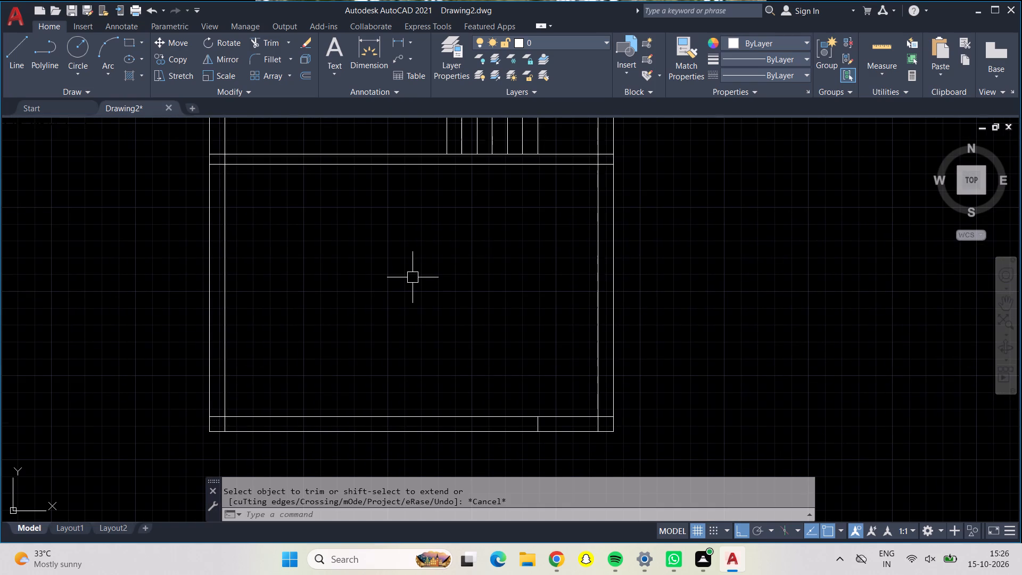
pyautogui.press('o')
pyautogui.press('Return')
pyautogui.write("10'")
pyautogui.press('Return')
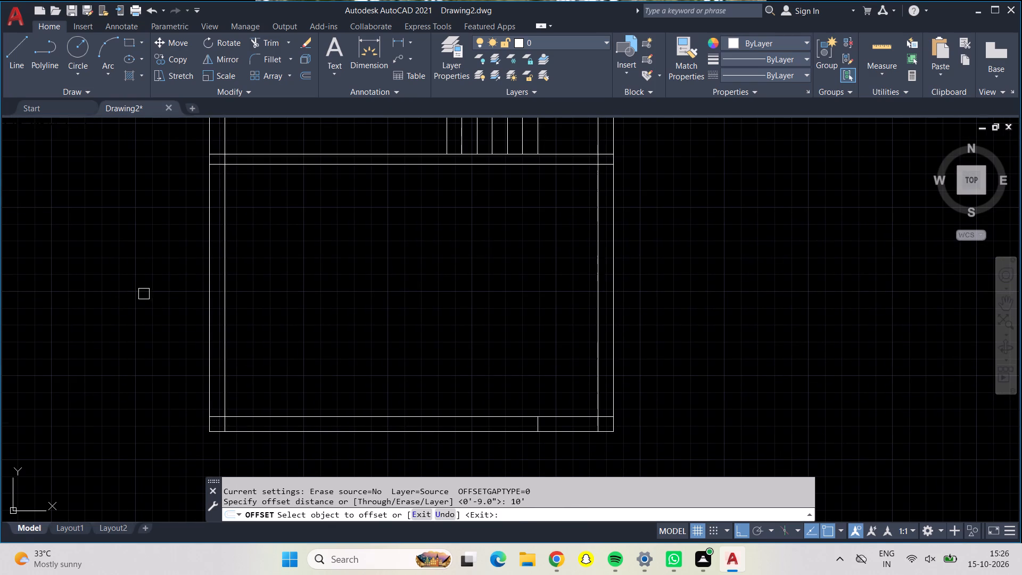
pyautogui.click(227, 348)
pyautogui.click(374, 381)
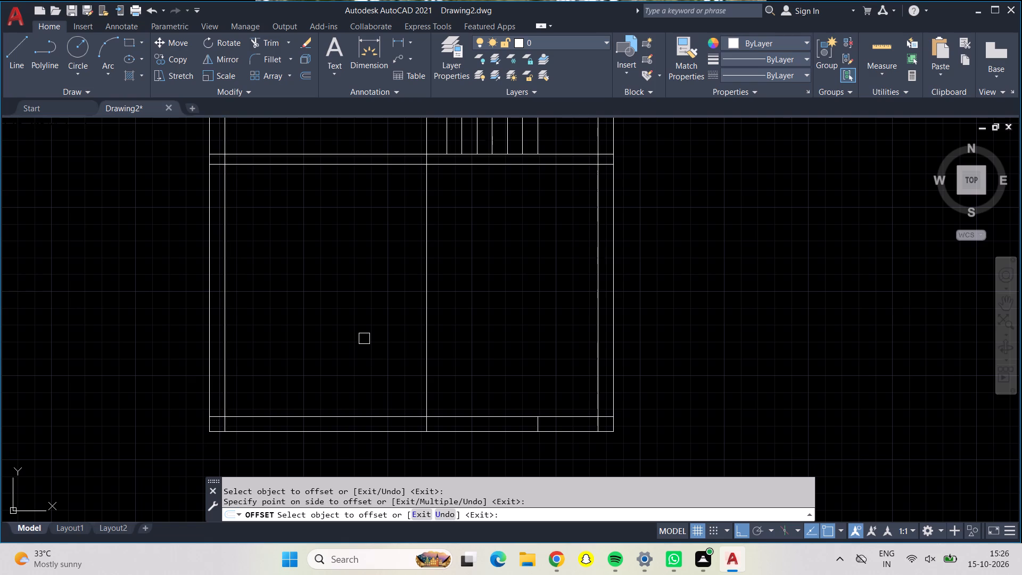
# Measure the western part of the divided southern room with Quick measure.
pyautogui.moveTo(381, 319); pyautogui.dragTo(356, 340, button='middle')
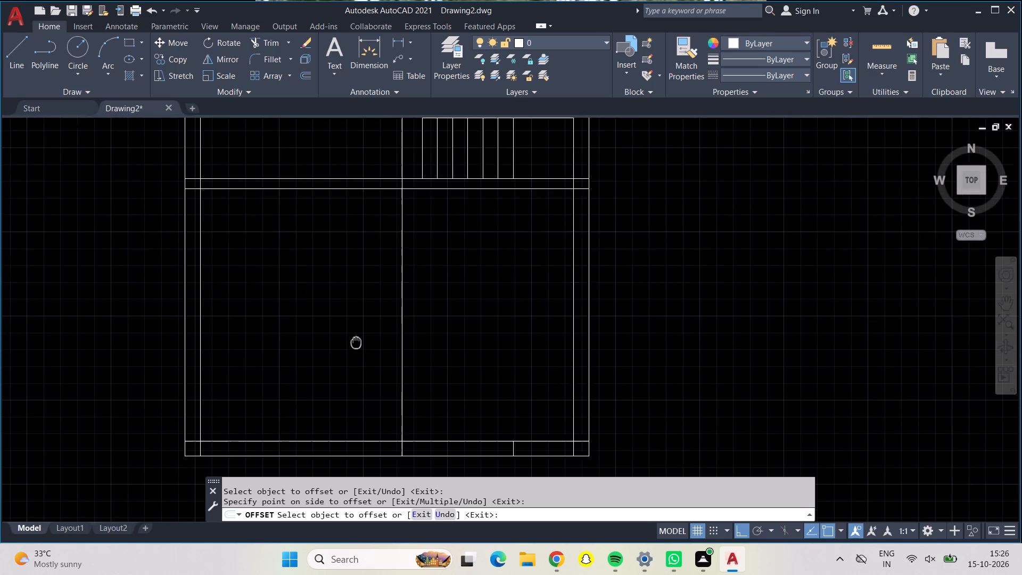
pyautogui.moveTo(356, 340); pyautogui.dragTo(392, 330, button='middle')
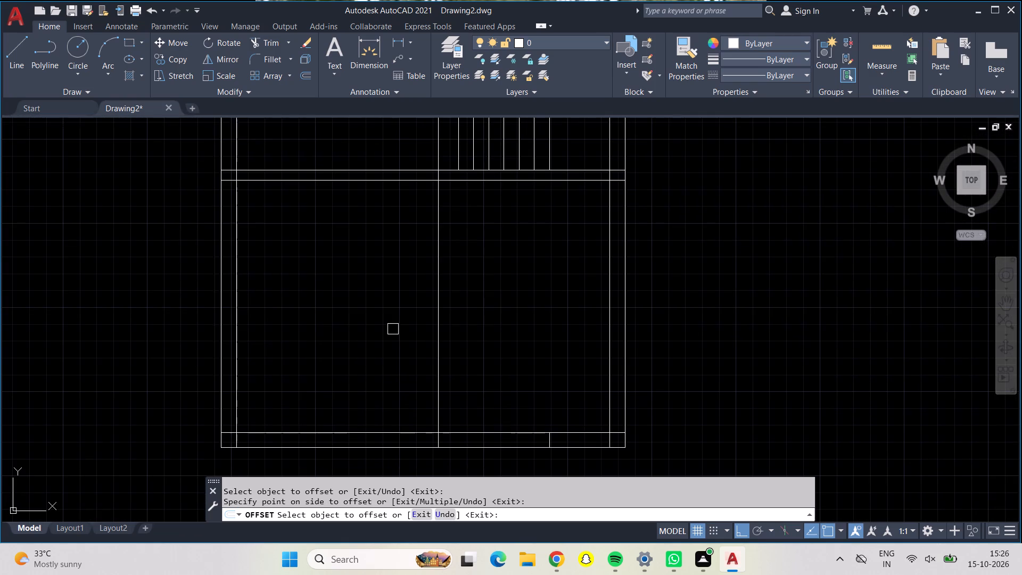
pyautogui.press('Escape')
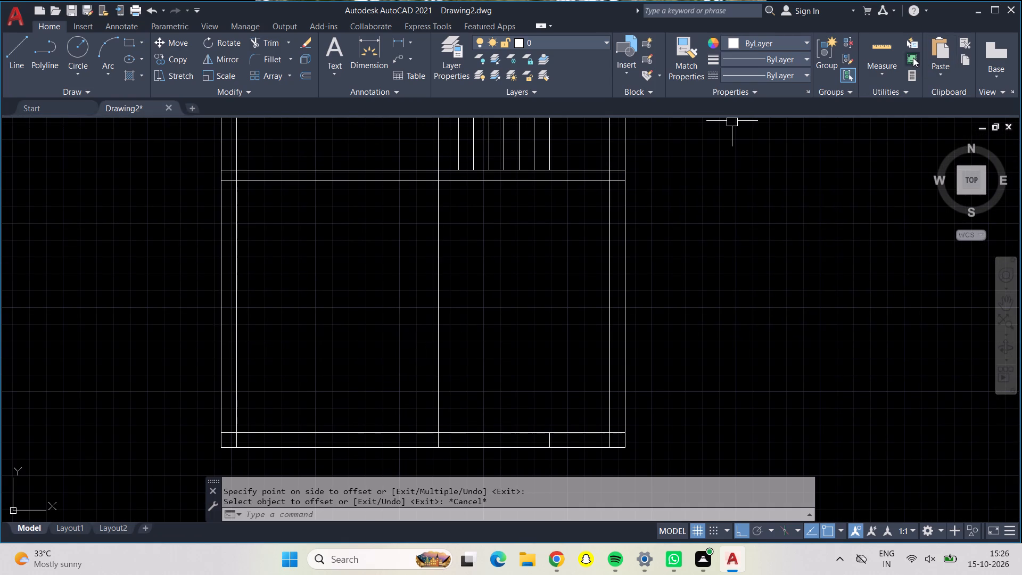
pyautogui.click(896, 52)
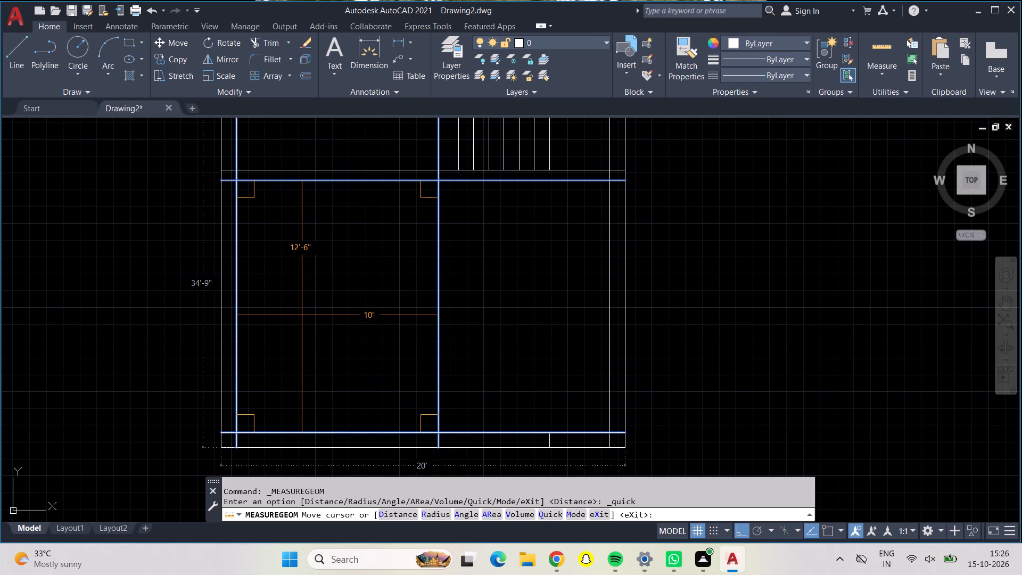
pyautogui.press('Escape')
# Offset the south face of the cross wall below the stairs 10' south across the southern room.
pyautogui.press('o')
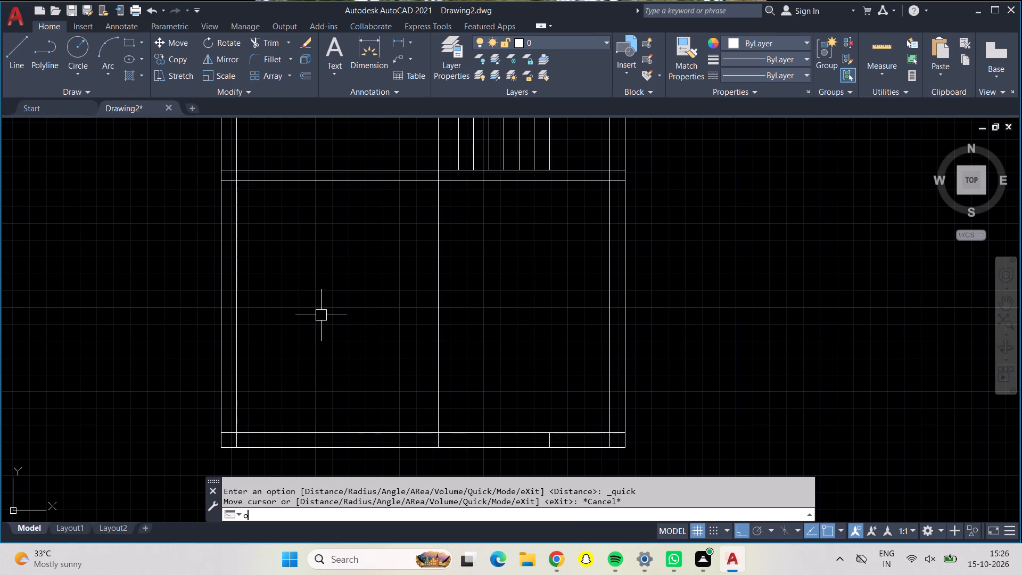
pyautogui.press('Return')
pyautogui.press('1')
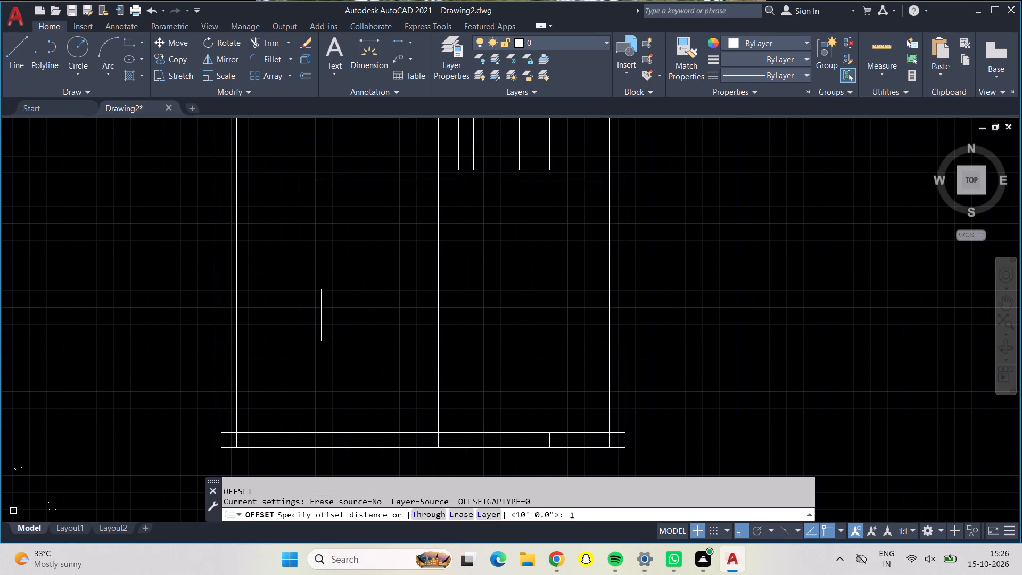
pyautogui.press('BackSpace')
pyautogui.write("10'")
pyautogui.press('Return')
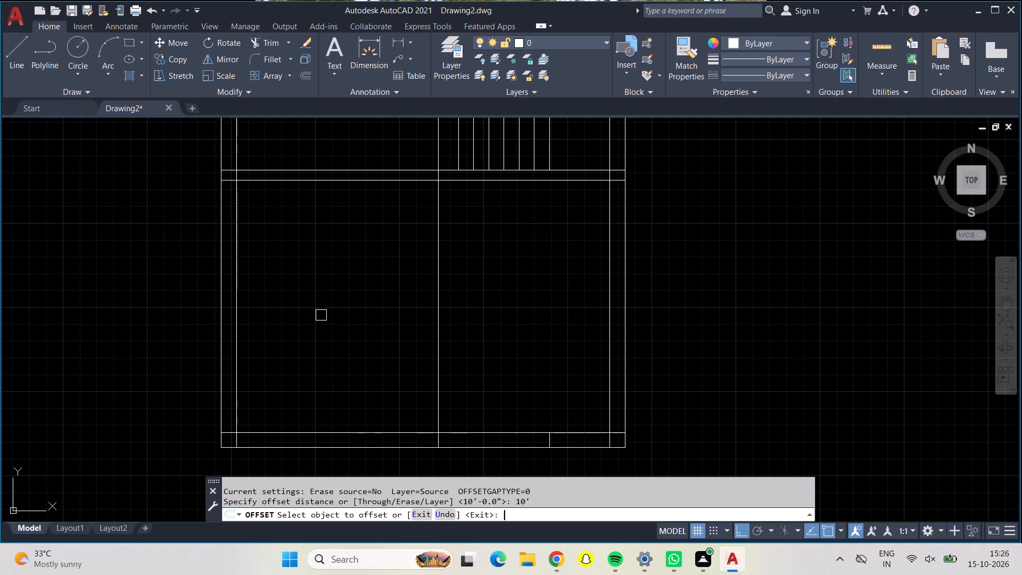
pyautogui.click(352, 183)
pyautogui.click(333, 277)
pyautogui.press('Escape')
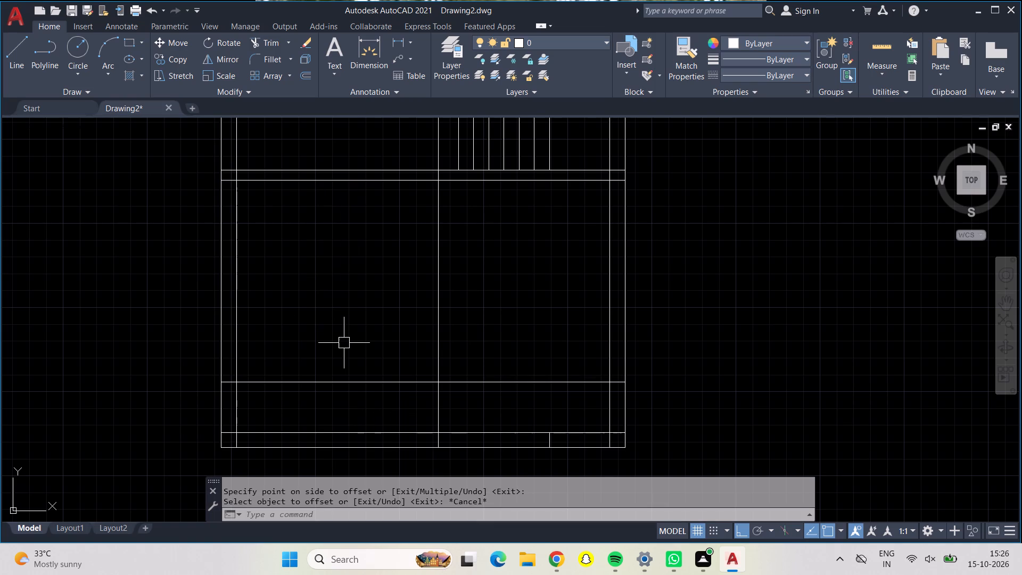
# Offset the new cross line 6" south and the southern room's dividing line 6" east to form wall thicknesses.
pyautogui.press('o')
pyautogui.press('Return')
pyautogui.write('6"')
pyautogui.press('Return')
pyautogui.click(353, 384)
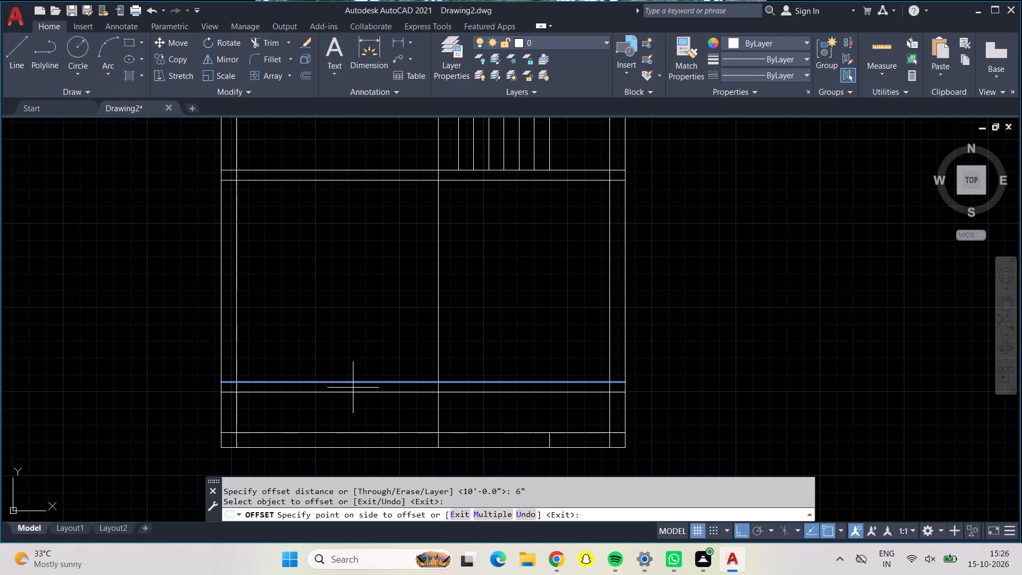
pyautogui.click(355, 403)
pyautogui.click(439, 343)
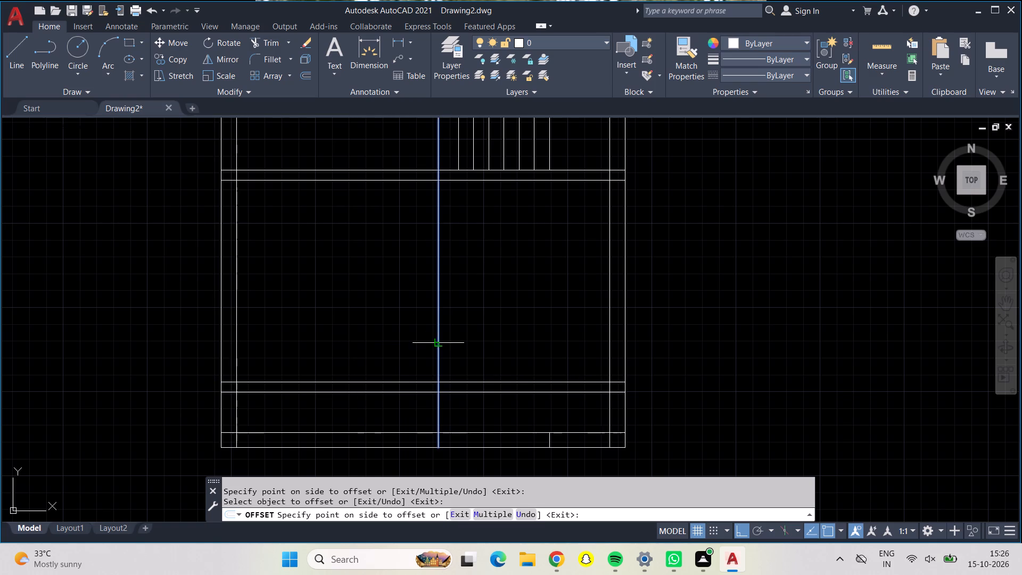
pyautogui.click(465, 349)
pyautogui.moveTo(474, 335); pyautogui.dragTo(474, 333, button='middle')
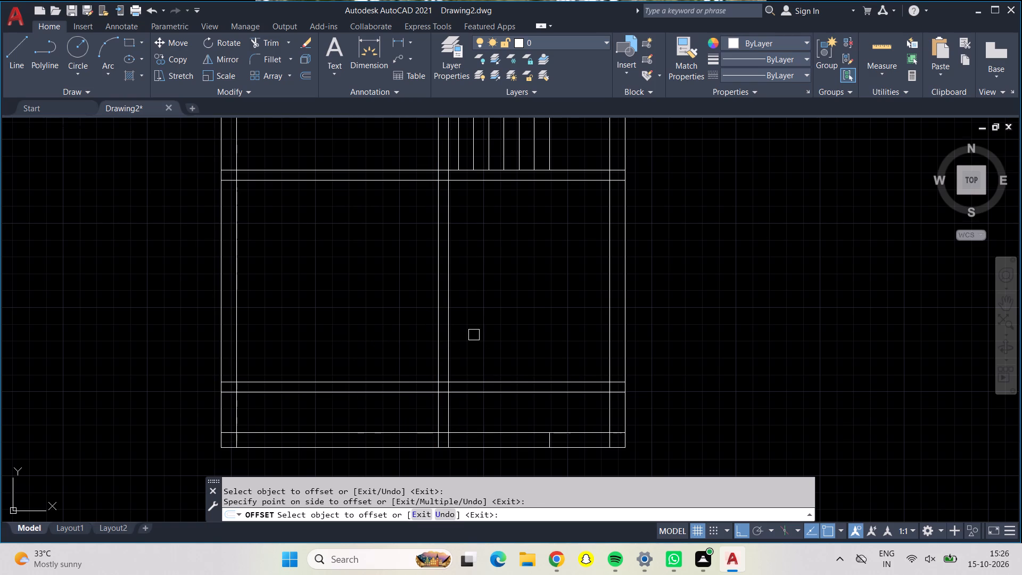
pyautogui.moveTo(474, 333); pyautogui.dragTo(405, 442, button='middle')
pyautogui.press('Escape')
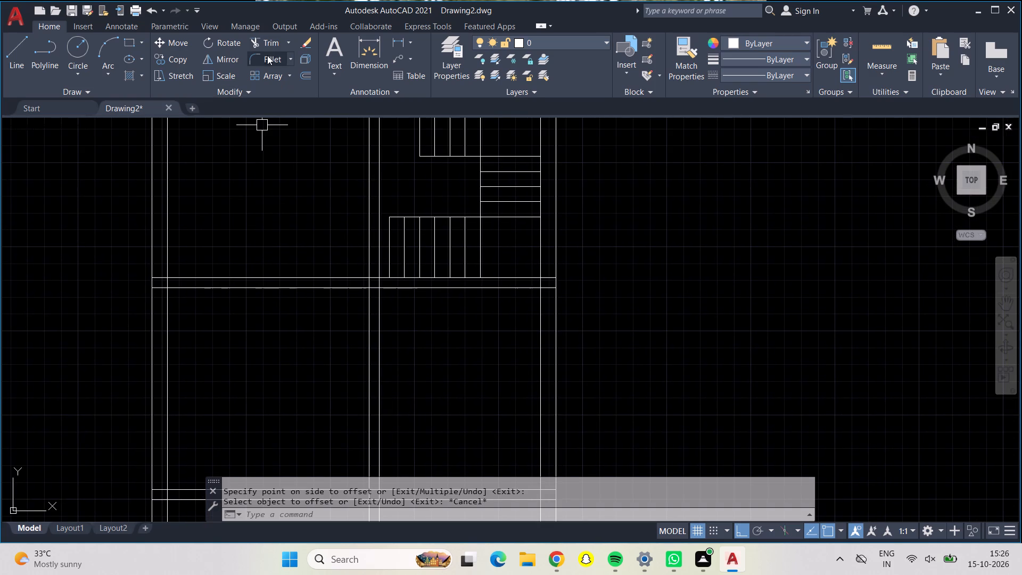
# Trim the partition's lines north of and inside the cross wall, and open the wall's south face between them.
pyautogui.click(271, 45)
pyautogui.moveTo(360, 184); pyautogui.dragTo(409, 190)
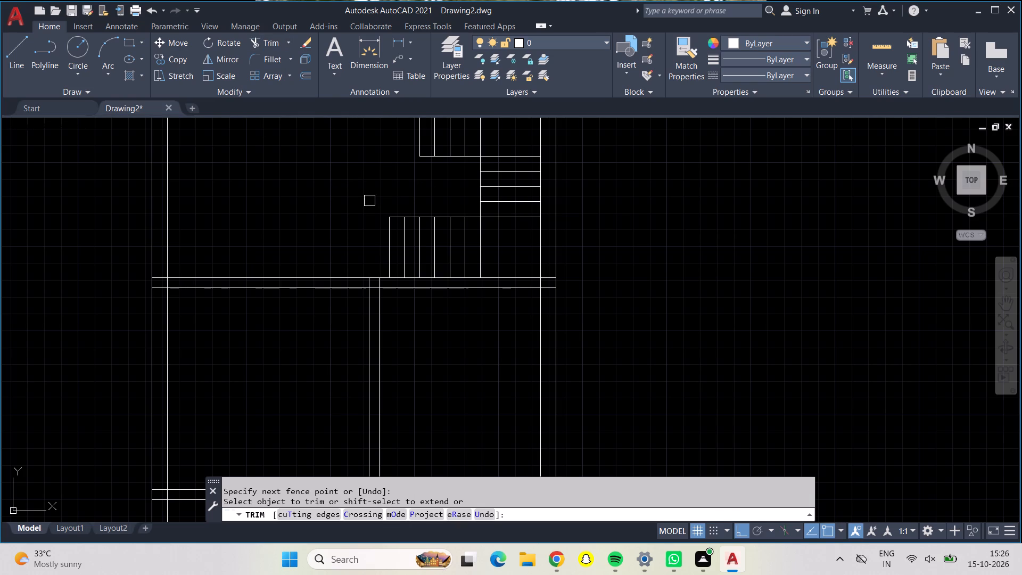
pyautogui.scroll(4, 374, 288)
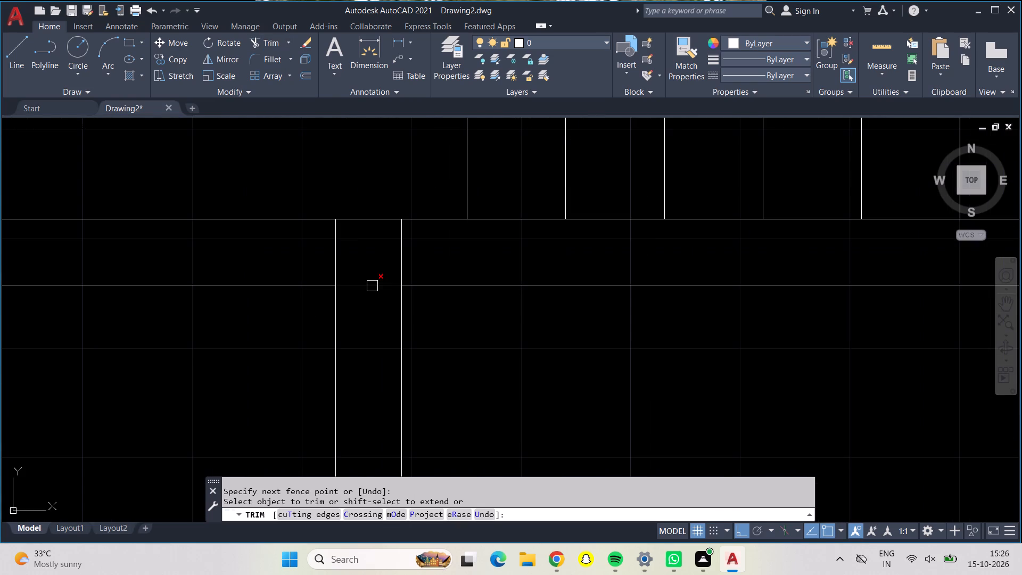
pyautogui.moveTo(330, 261); pyautogui.dragTo(368, 286)
pyautogui.click(367, 286)
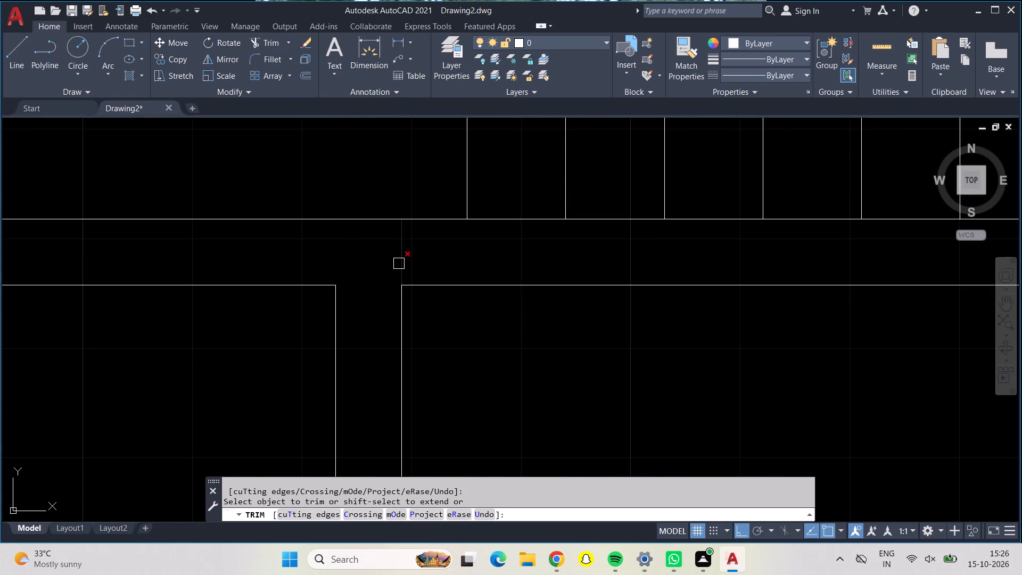
pyautogui.click(399, 264)
# Trim the southern pair of cross lines between the partition and the east wall.
pyautogui.scroll(-3, 399, 263)
pyautogui.moveTo(464, 327); pyautogui.dragTo(409, 204, button='middle')
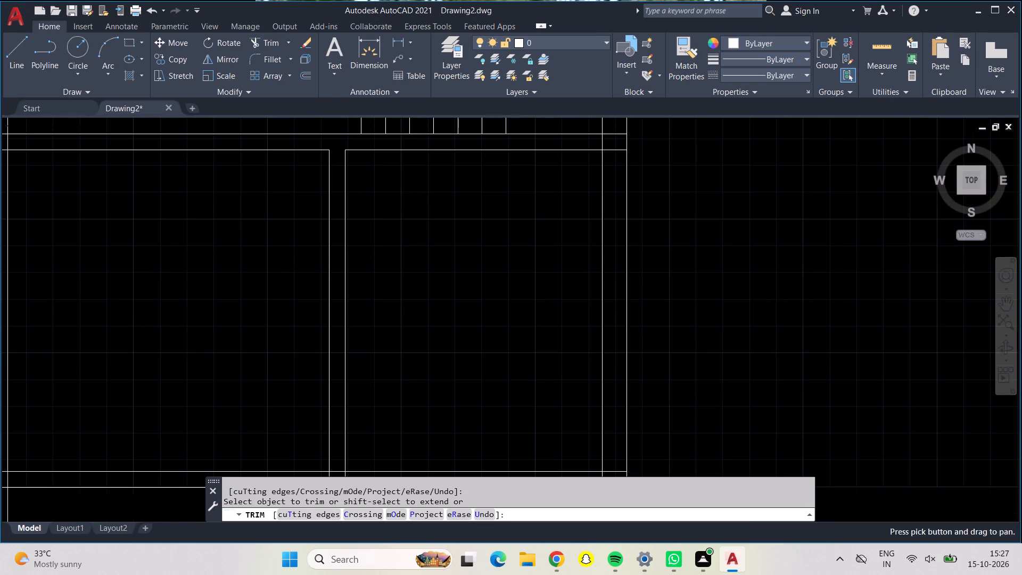
pyautogui.scroll(-1, 392, 360)
pyautogui.moveTo(411, 403); pyautogui.dragTo(402, 373, button='middle')
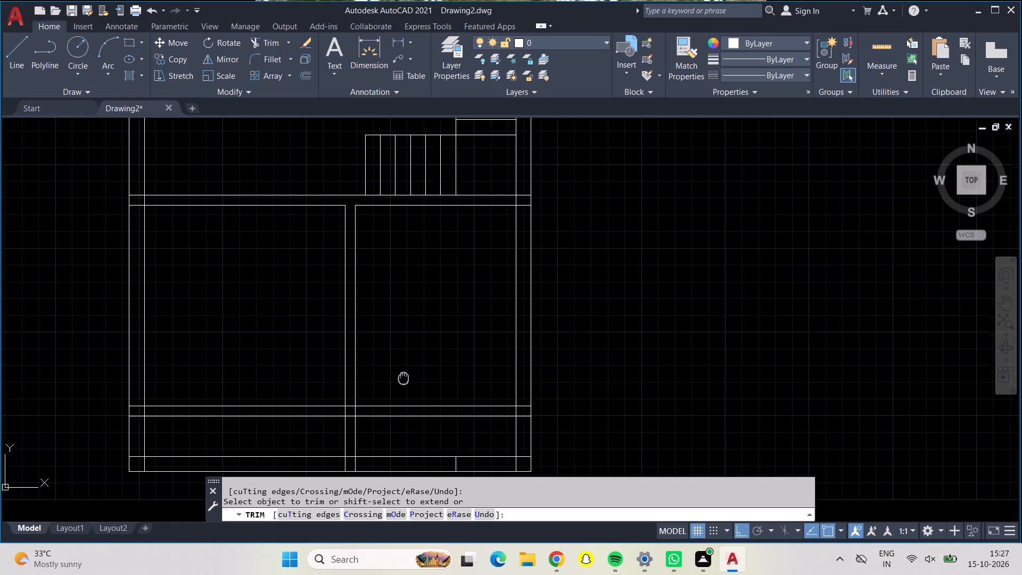
pyautogui.moveTo(402, 373); pyautogui.dragTo(395, 347, button='middle')
pyautogui.moveTo(397, 355); pyautogui.dragTo(423, 387)
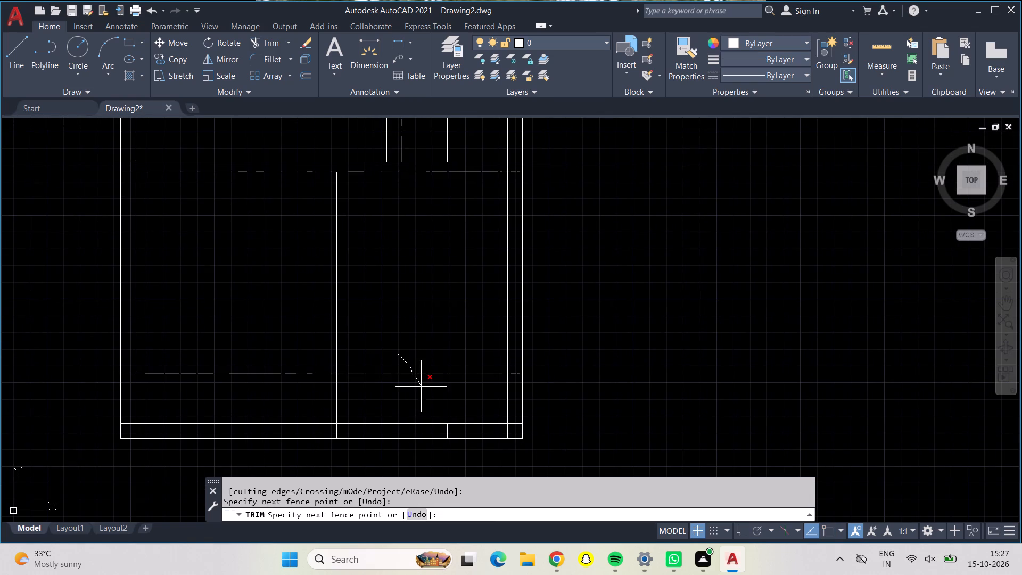
pyautogui.moveTo(423, 387); pyautogui.dragTo(426, 389)
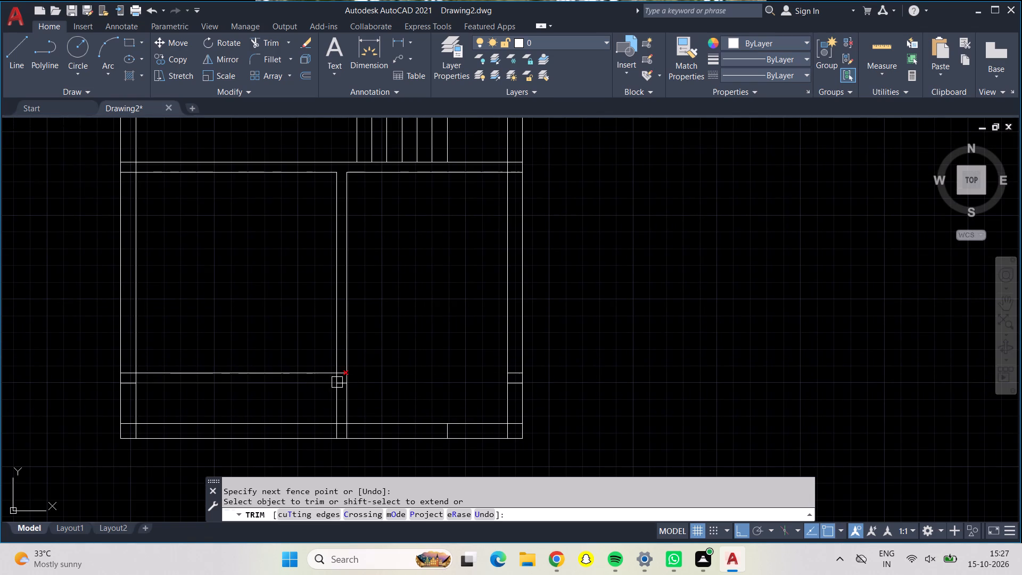
pyautogui.moveTo(290, 334); pyautogui.dragTo(347, 270, button='middle')
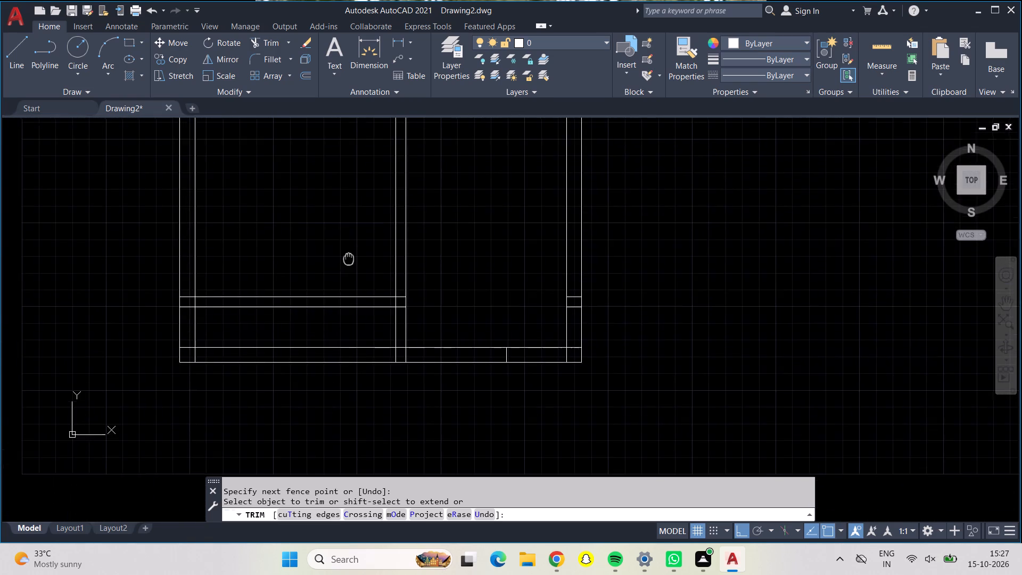
pyautogui.moveTo(347, 270); pyautogui.dragTo(337, 316, button='middle')
pyautogui.scroll(2, 334, 333)
pyautogui.scroll(-1, 334, 333)
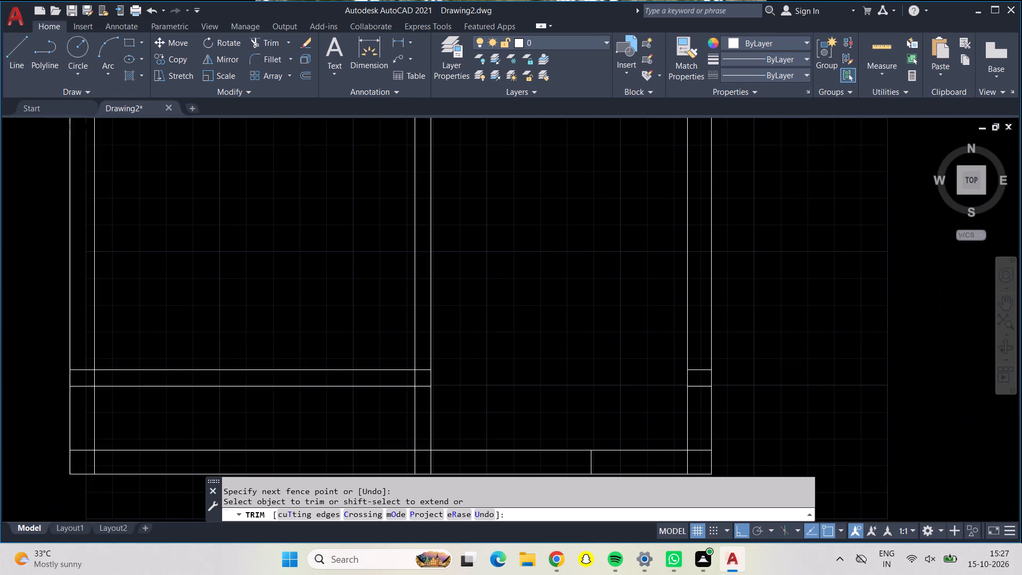
pyautogui.moveTo(334, 333); pyautogui.dragTo(353, 274, button='middle')
pyautogui.moveTo(161, 371); pyautogui.dragTo(162, 371, button='middle')
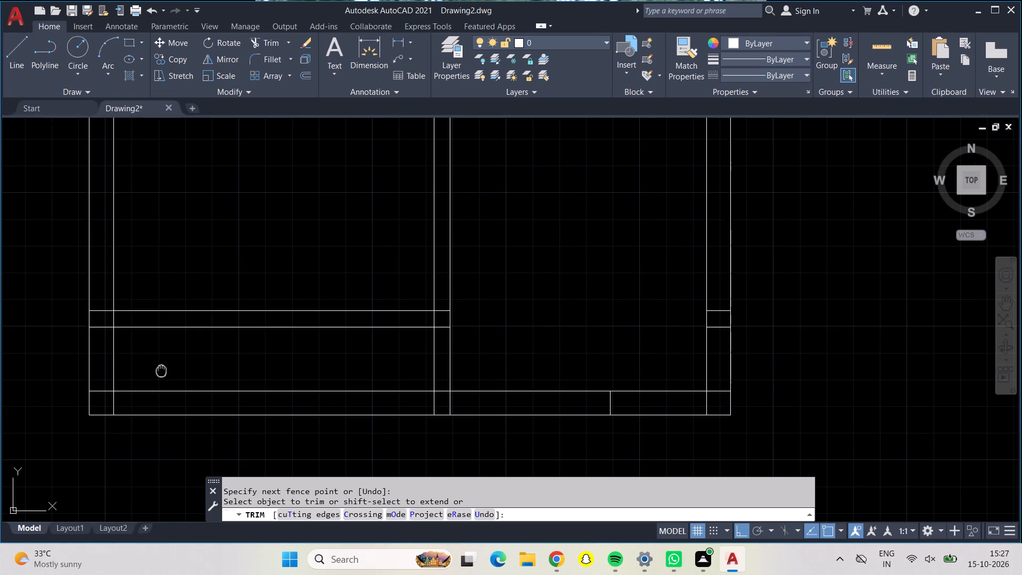
pyautogui.moveTo(162, 371); pyautogui.dragTo(159, 490, button='middle')
pyautogui.scroll(-1, 200, 383)
pyautogui.moveTo(210, 367); pyautogui.dragTo(223, 316, button='middle')
pyautogui.press('Escape')
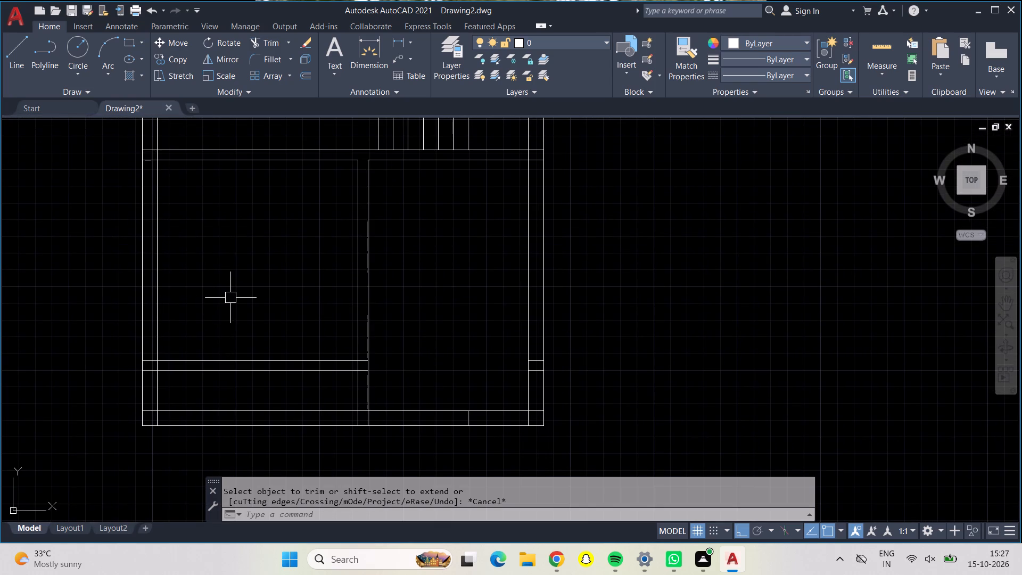
# Offset the cross wall's south face west of the partition 4' south.
pyautogui.press('o')
pyautogui.press('Return')
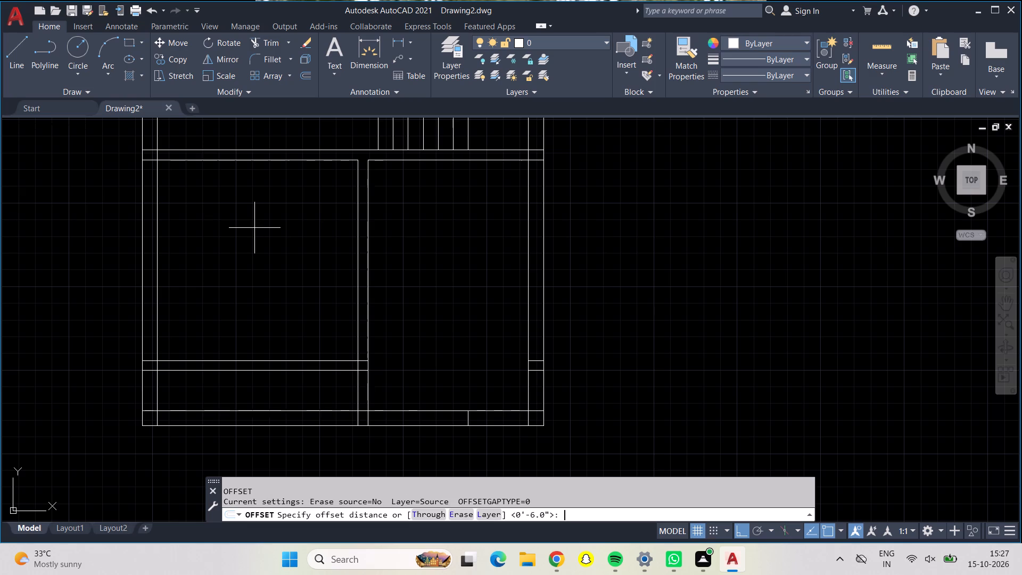
pyautogui.write("4'")
pyautogui.press('Return')
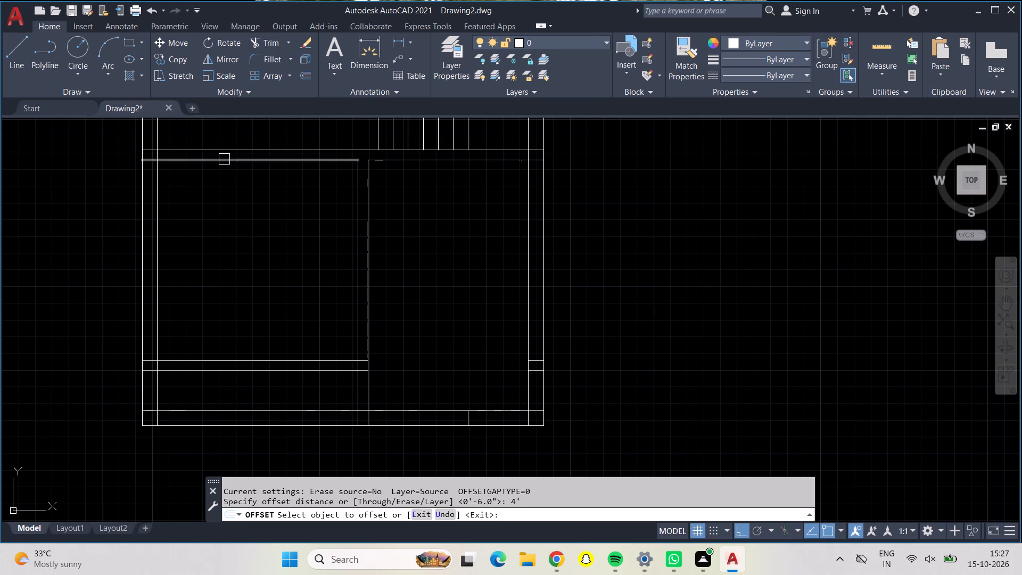
pyautogui.click(224, 160)
pyautogui.click(230, 219)
pyautogui.press('Escape')
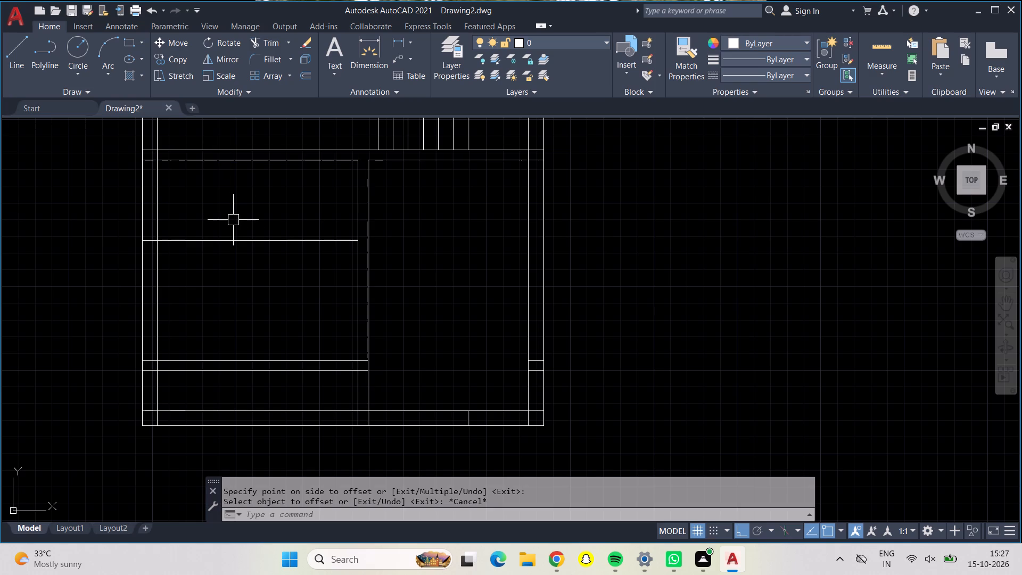
# Offset the new line in the western room 6" south to form the wall thickness.
pyautogui.press('o')
pyautogui.press('Return')
pyautogui.write('6"')
pyautogui.press('Return')
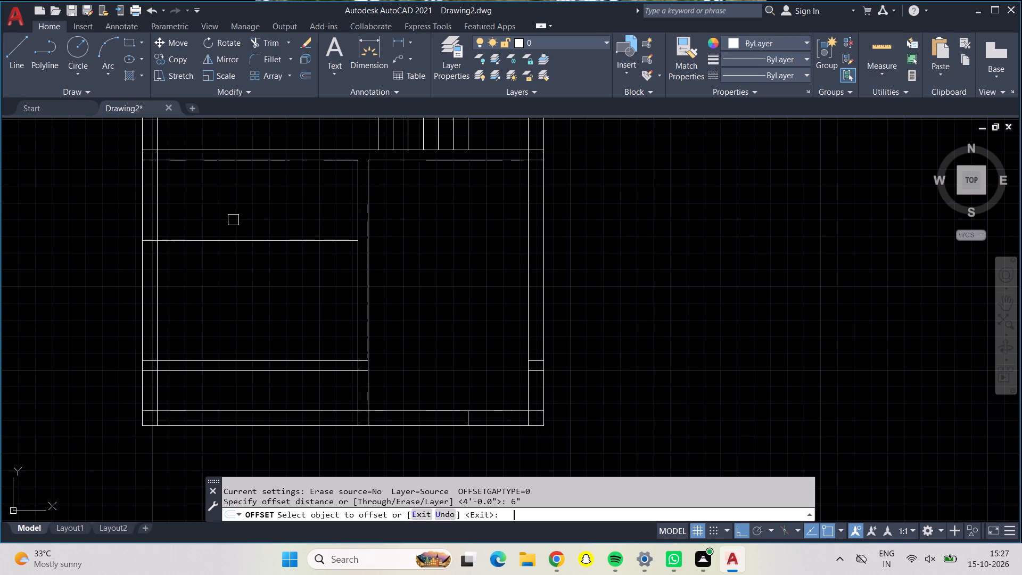
pyautogui.click(244, 243)
pyautogui.click(252, 283)
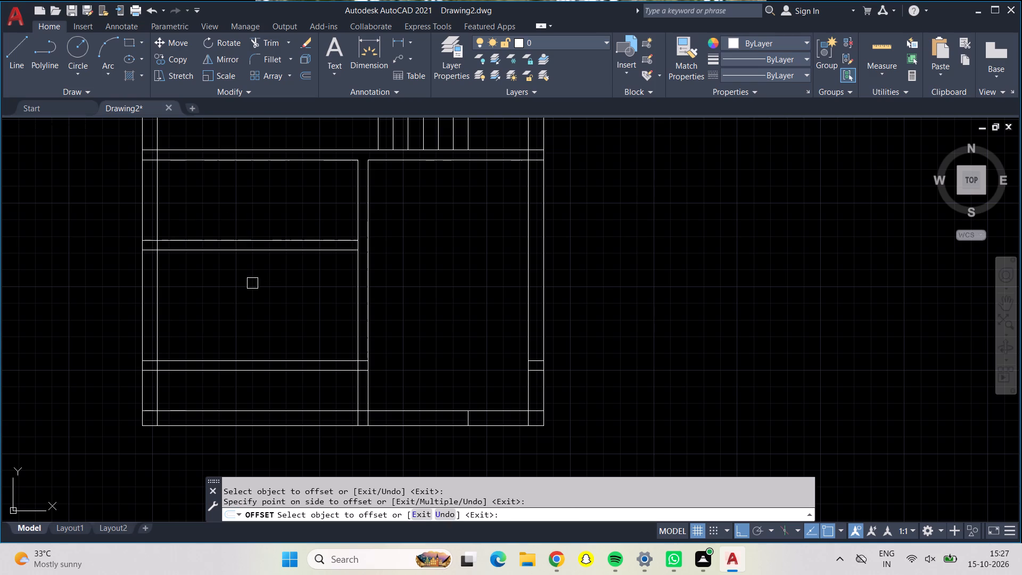
pyautogui.press('Escape')
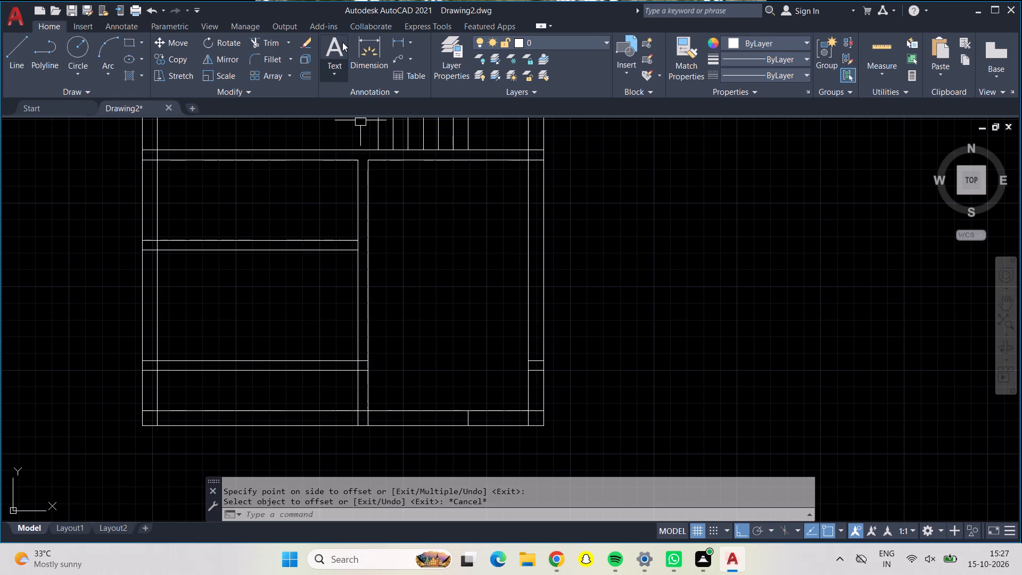
# Trim the southern pair of cross lines between the west wall and the partition.
pyautogui.click(277, 42)
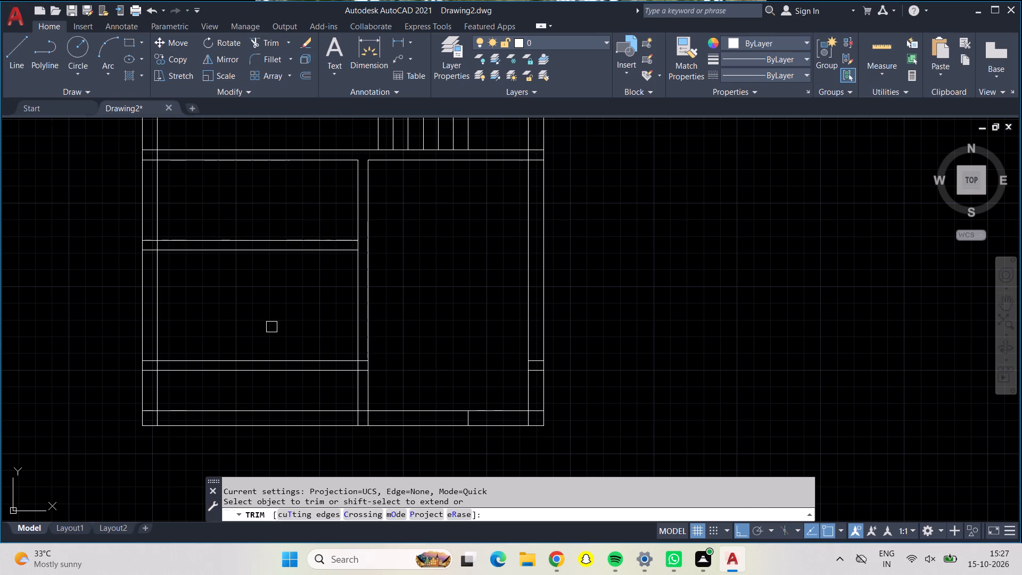
pyautogui.moveTo(270, 327); pyautogui.dragTo(299, 390)
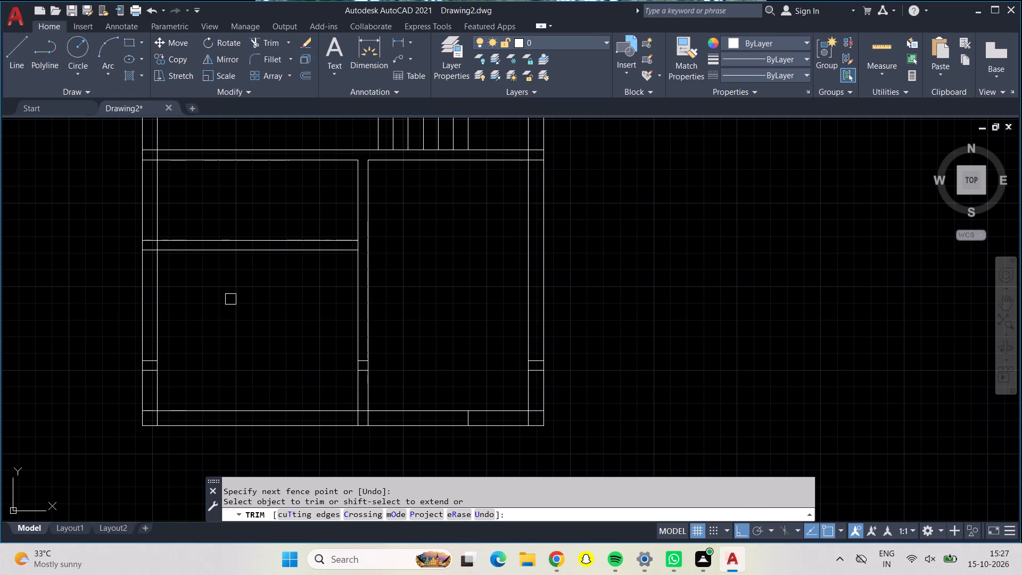
pyautogui.press('Escape')
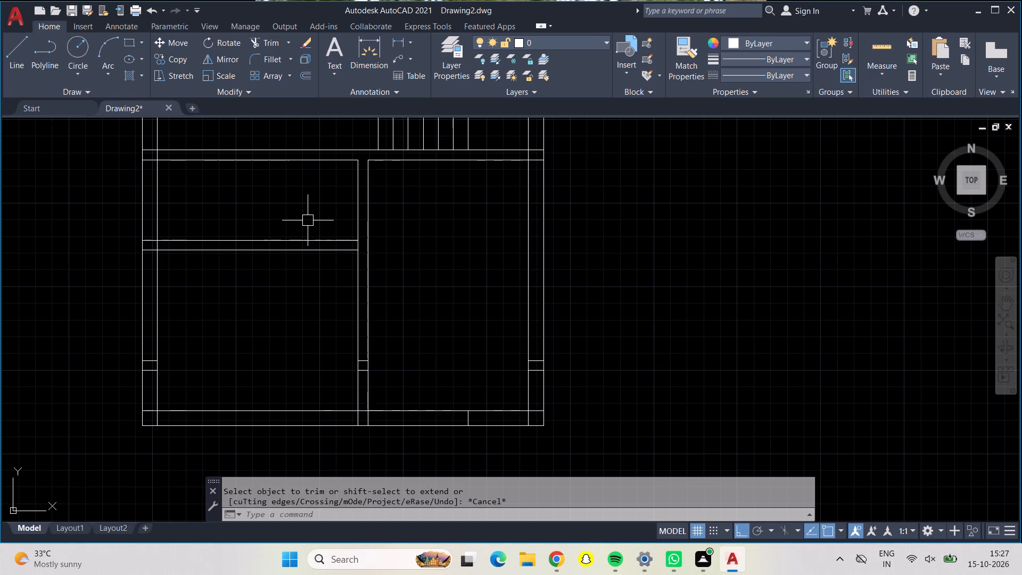
# Offset the partition's west face 7' west and the west wall's inner face 7' east.
pyautogui.press('o')
pyautogui.press('Return')
pyautogui.press('7')
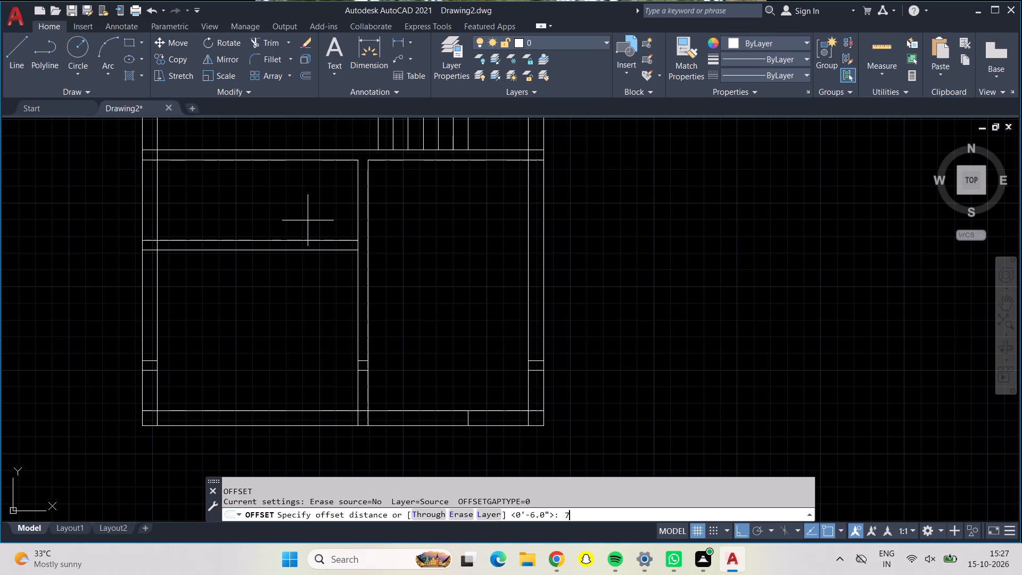
pyautogui.press("'")
pyautogui.press('Return')
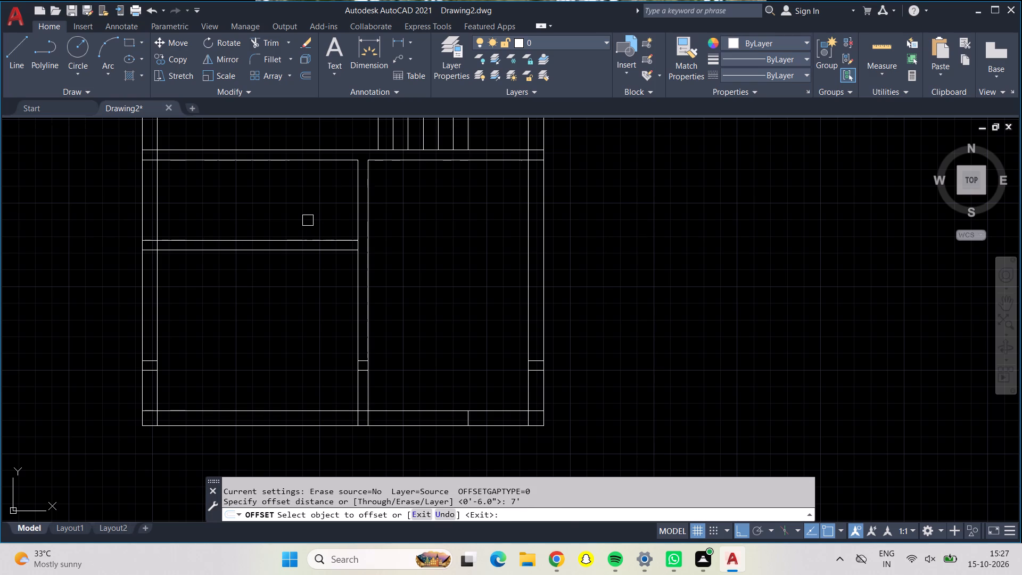
pyautogui.click(358, 220)
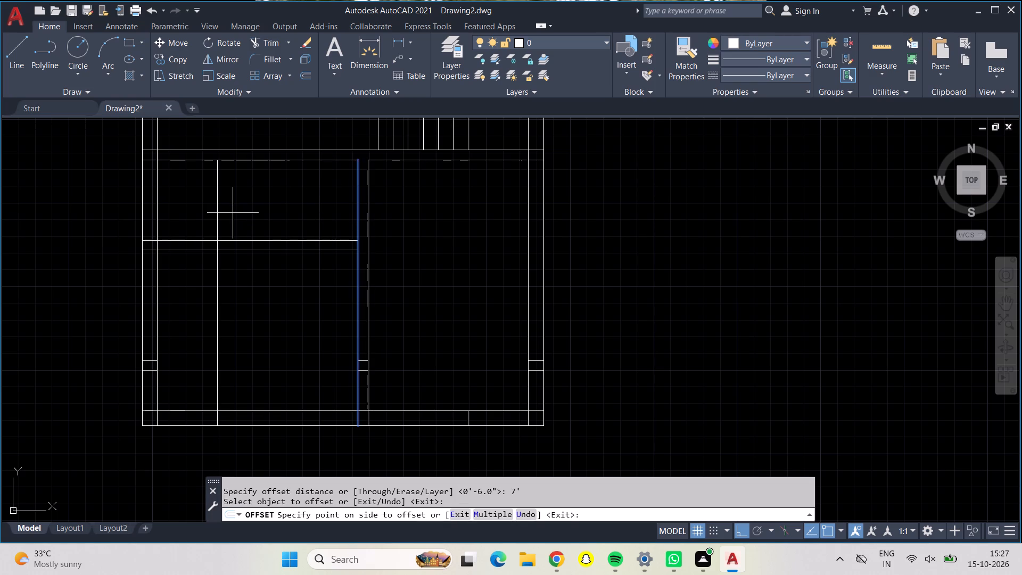
pyautogui.click(234, 213)
pyautogui.click(158, 213)
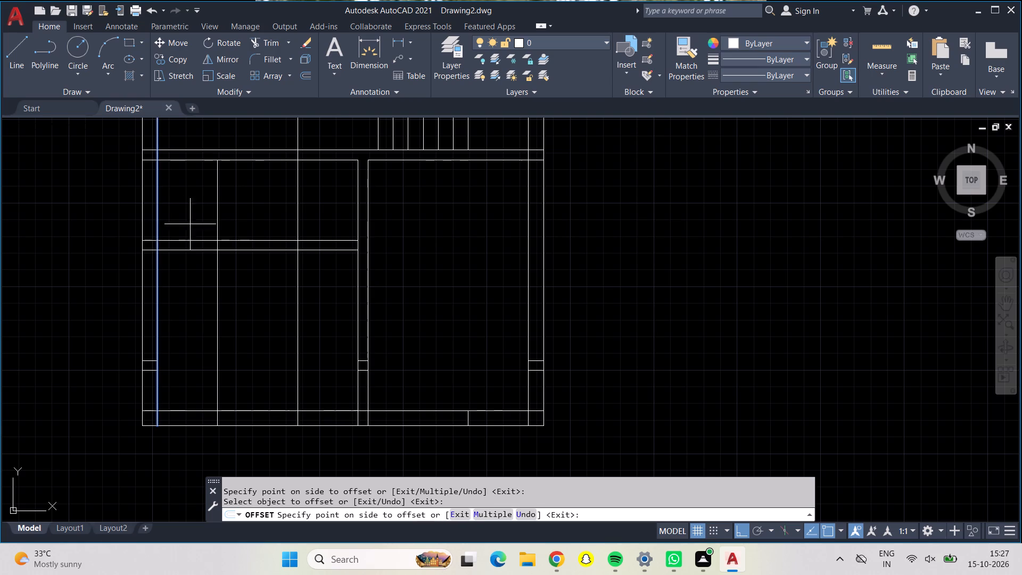
pyautogui.click(244, 208)
pyautogui.press('Escape')
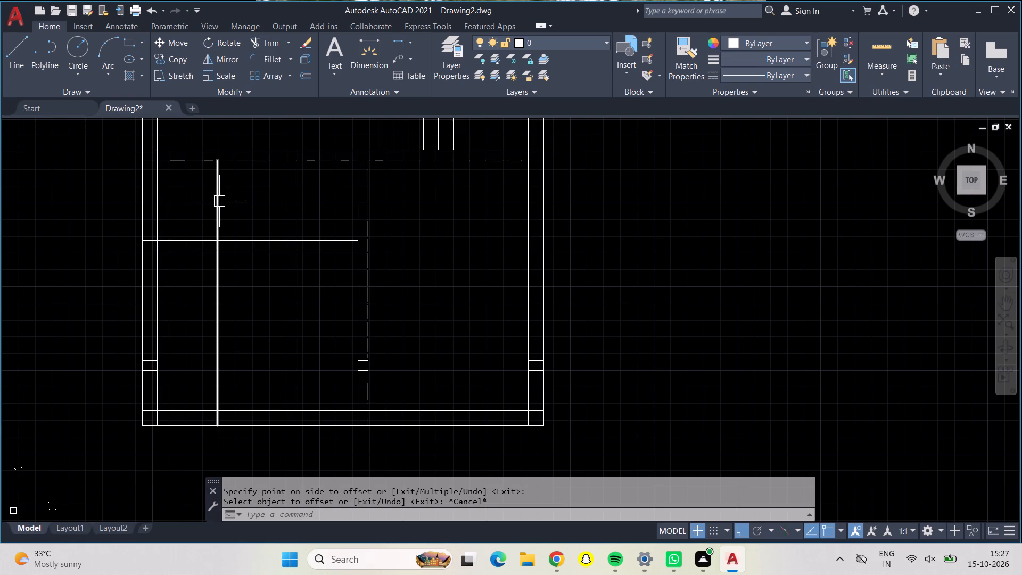
# Erase the vertical line offset 7' west of the partition.
pyautogui.click(218, 201)
pyautogui.press('Delete')
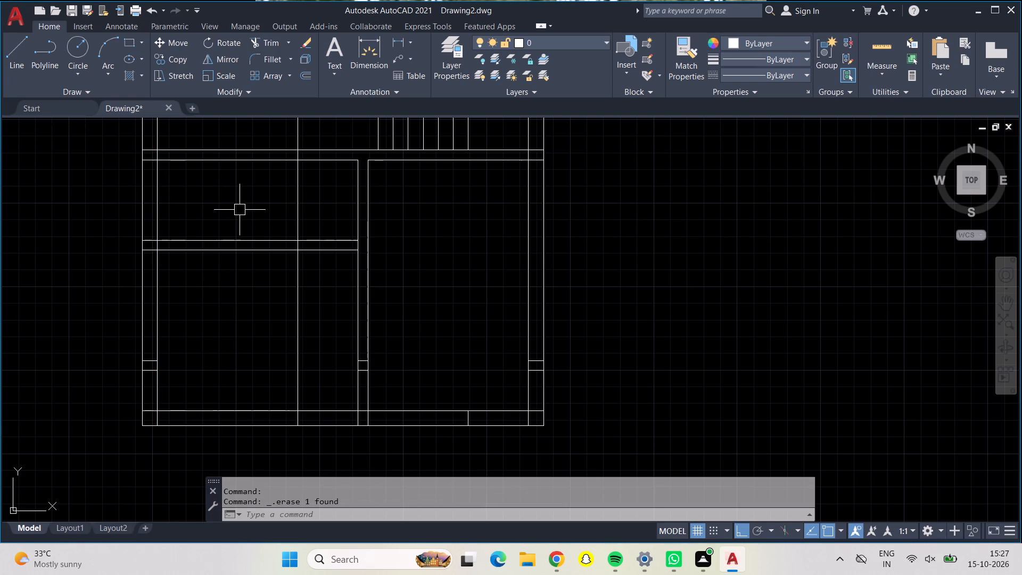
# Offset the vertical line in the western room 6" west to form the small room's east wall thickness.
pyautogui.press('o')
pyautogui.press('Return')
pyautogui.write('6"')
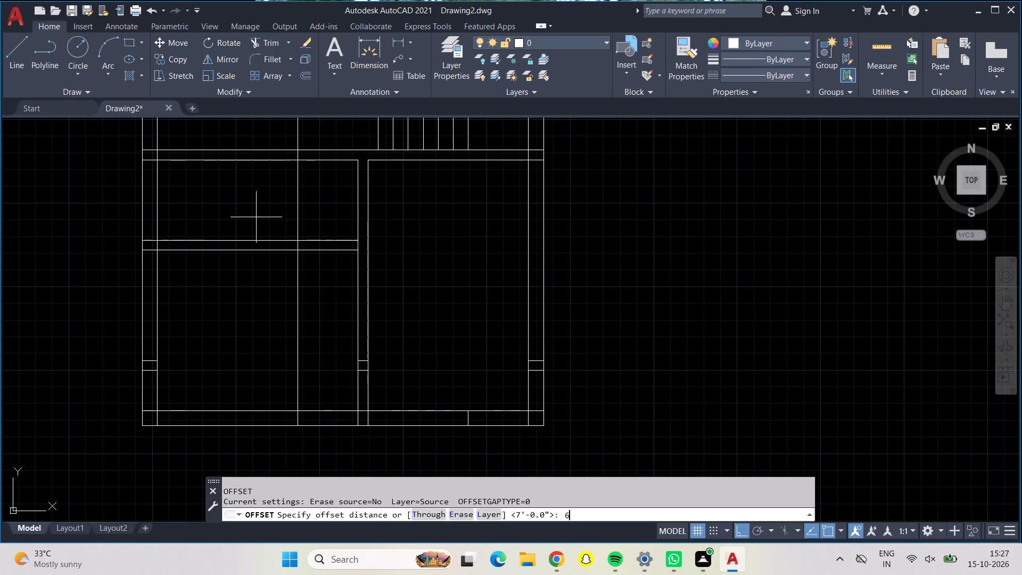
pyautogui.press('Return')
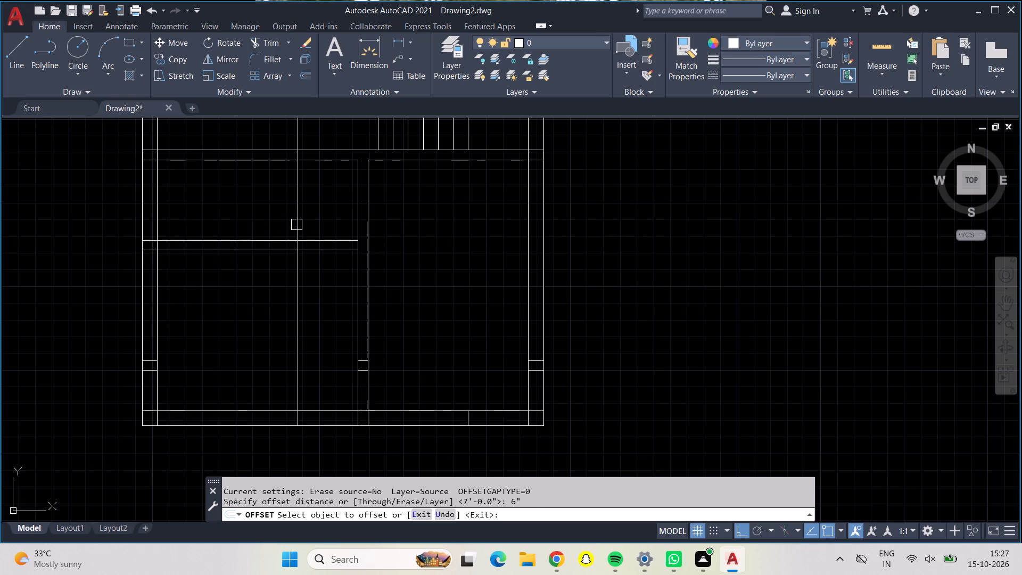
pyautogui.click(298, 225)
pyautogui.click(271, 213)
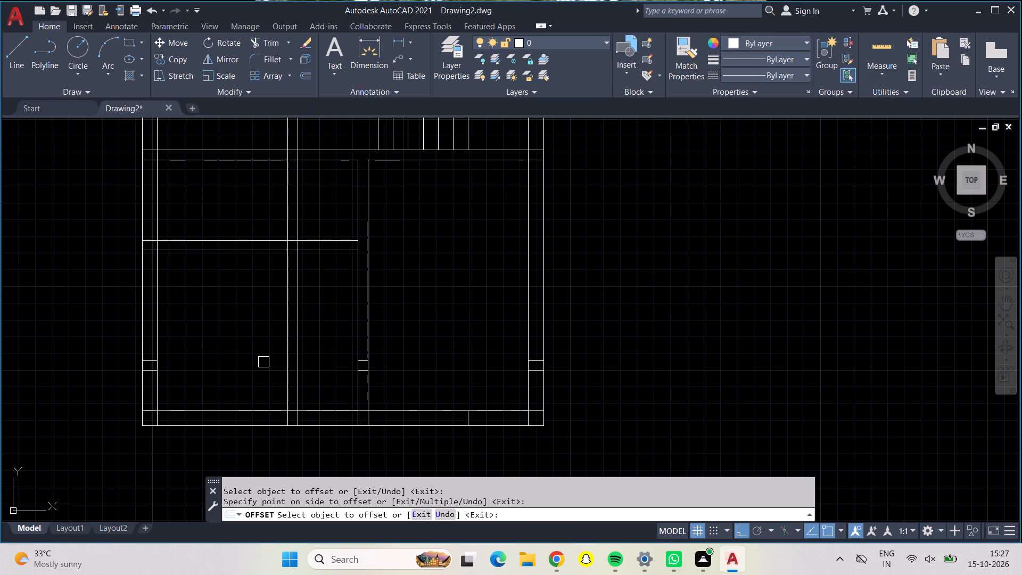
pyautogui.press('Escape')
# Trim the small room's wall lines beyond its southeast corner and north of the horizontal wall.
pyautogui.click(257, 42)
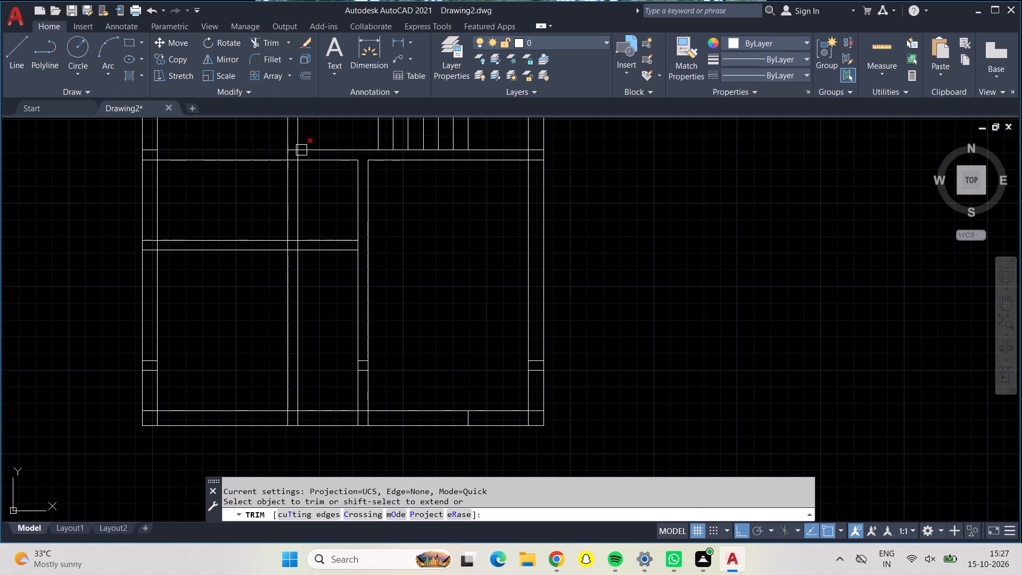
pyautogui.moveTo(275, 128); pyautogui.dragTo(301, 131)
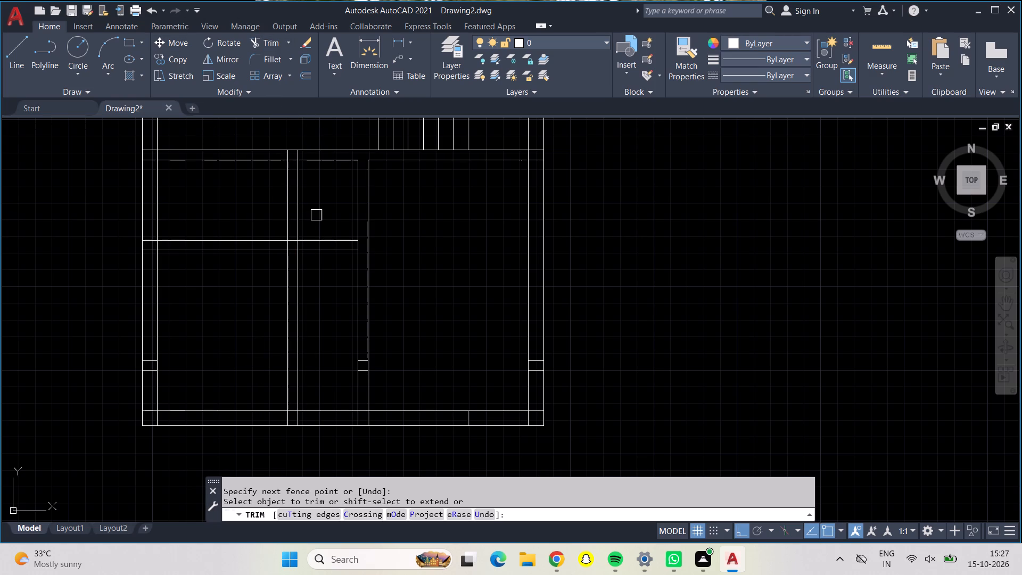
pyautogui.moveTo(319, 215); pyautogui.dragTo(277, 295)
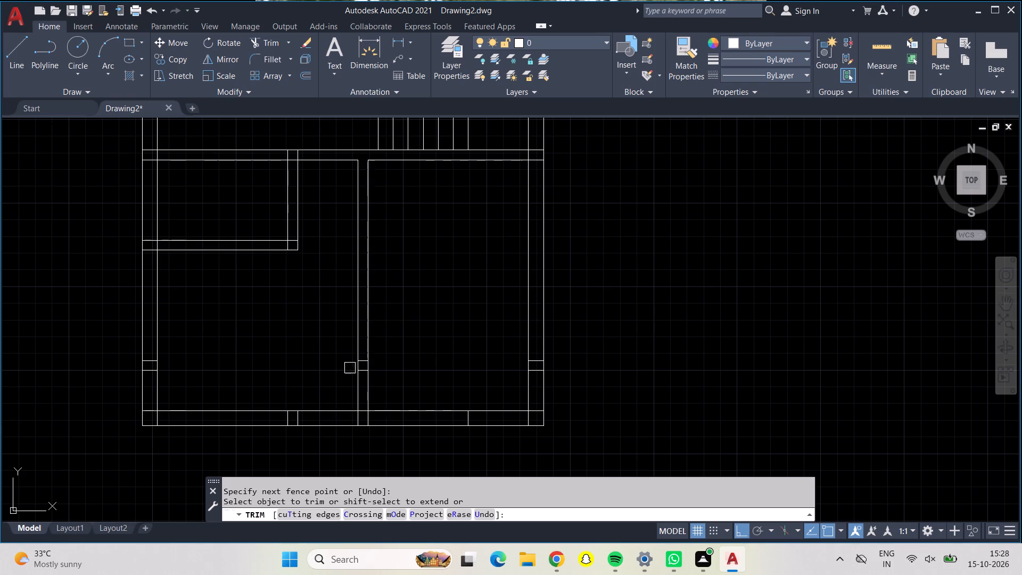
# Trim the pair of short cross lines out of the partition's thickness.
pyautogui.scroll(5, 359, 372)
pyautogui.moveTo(400, 187); pyautogui.dragTo(402, 391)
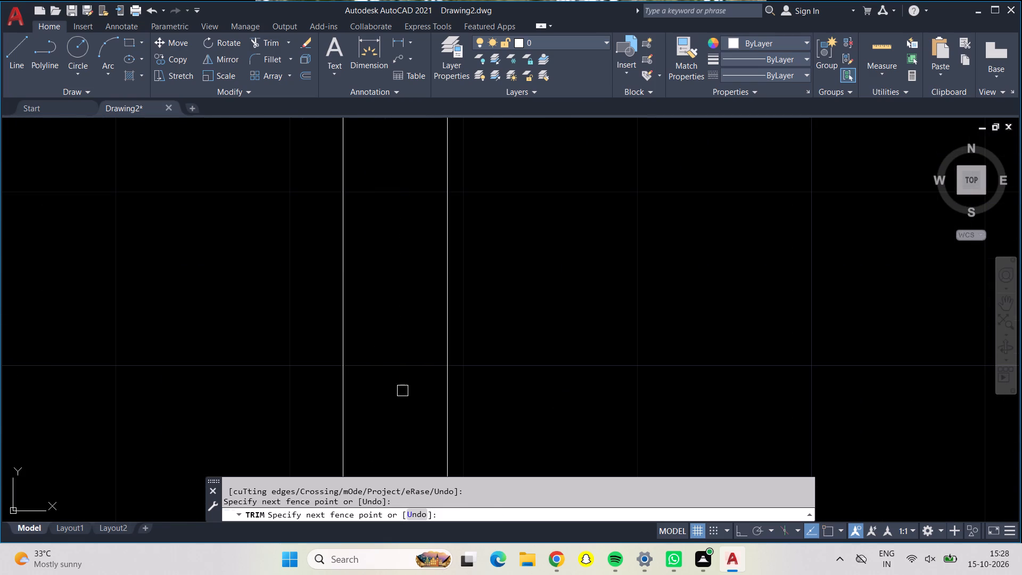
# Trim the westernmost tread line and its leftover edge segment from the lower stair flight.
pyautogui.scroll(-3, 400, 382)
pyautogui.scroll(-2, 590, 340)
pyautogui.moveTo(590, 340); pyautogui.dragTo(522, 442, button='middle')
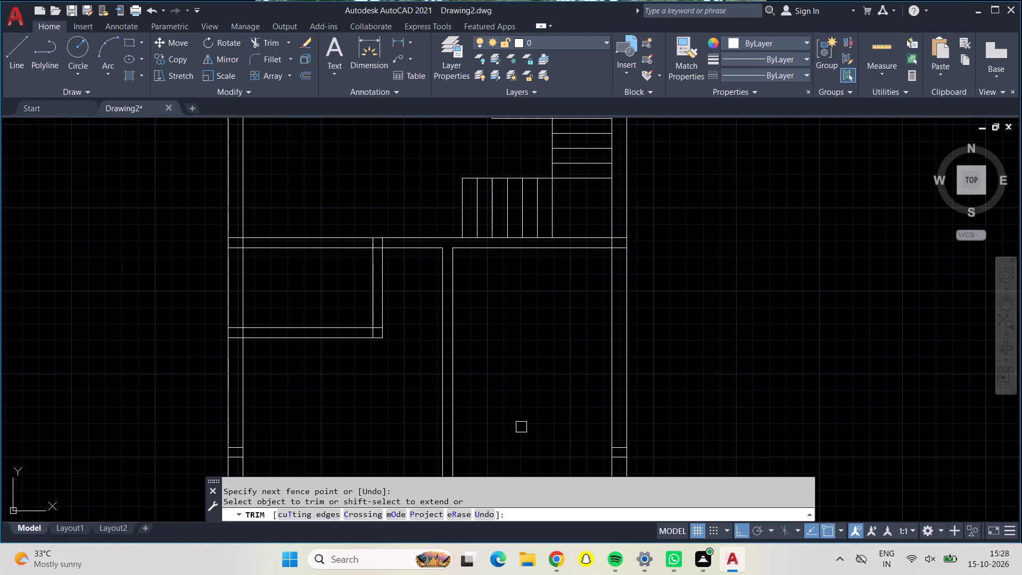
pyautogui.click(461, 218)
pyautogui.click(462, 179)
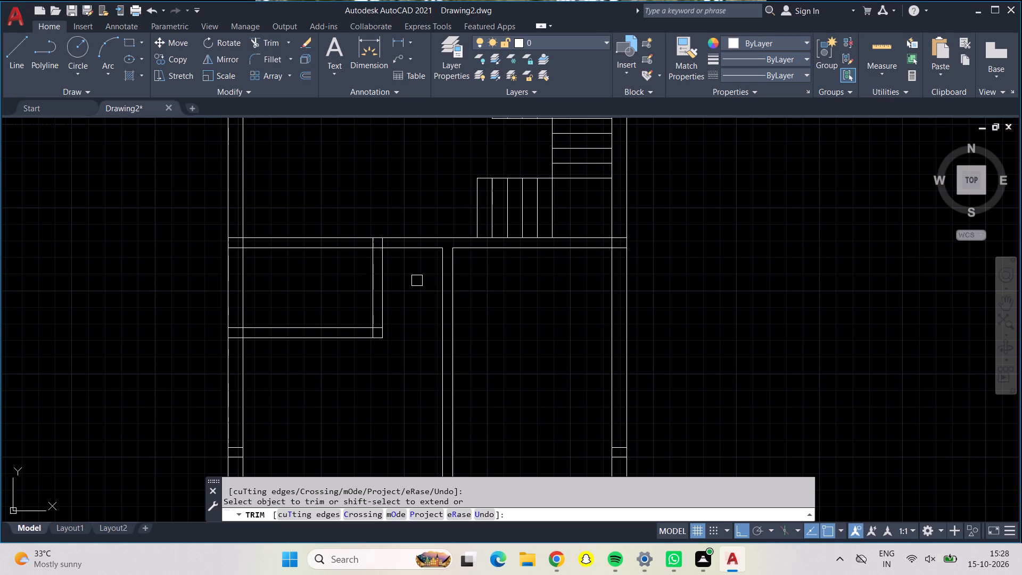
pyautogui.moveTo(417, 281); pyautogui.dragTo(369, 261, button='middle')
pyautogui.scroll(1, 374, 329)
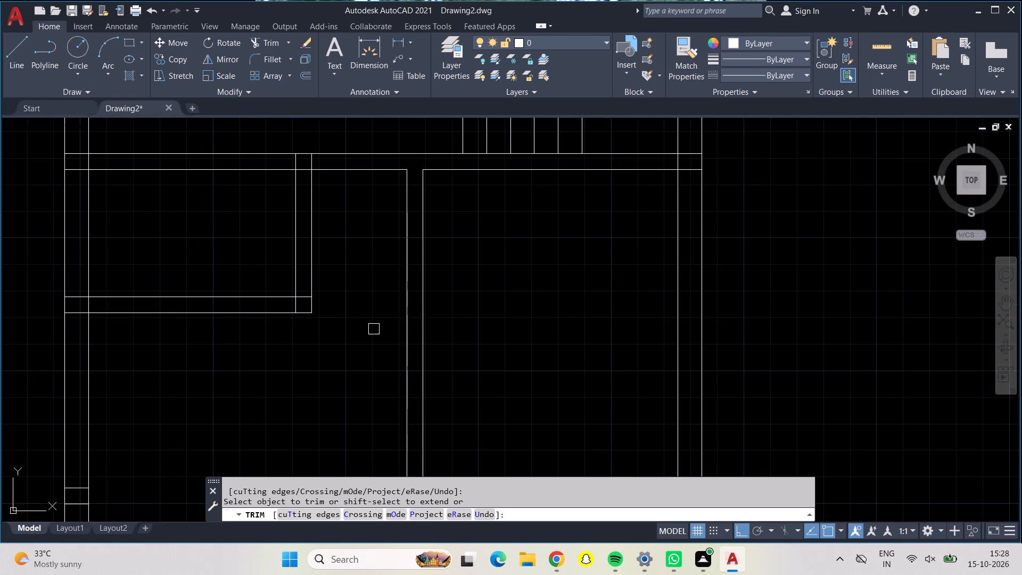
pyautogui.scroll(-1, 374, 329)
pyautogui.moveTo(456, 356); pyautogui.dragTo(455, 492, button='middle')
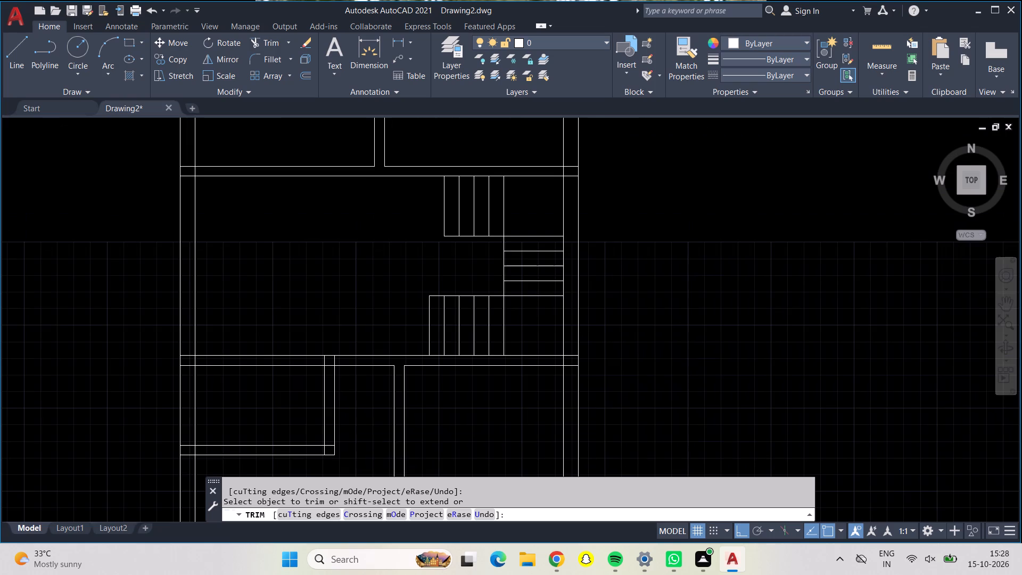
pyautogui.moveTo(455, 492); pyautogui.dragTo(420, 389, button='middle')
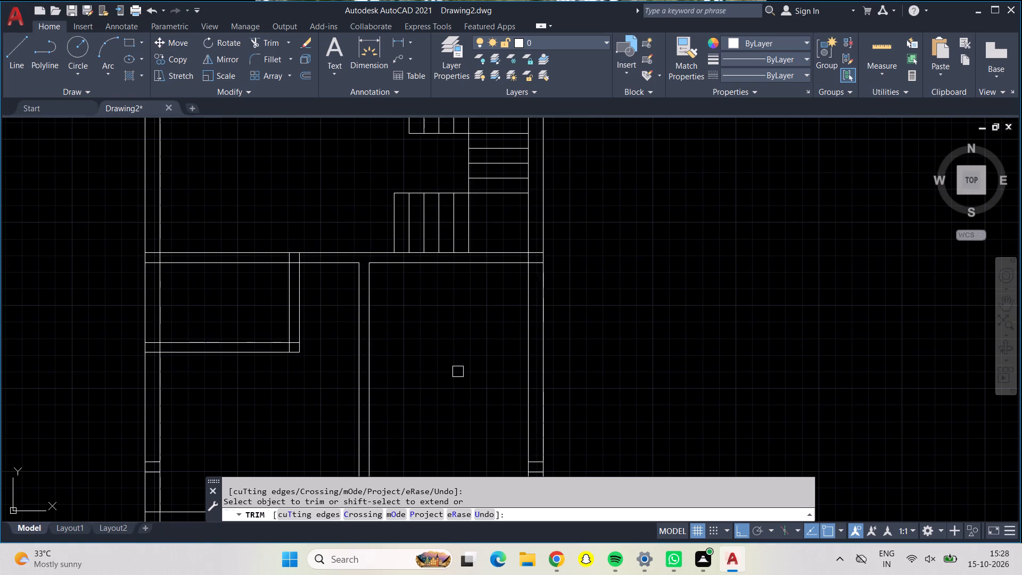
pyautogui.press('Escape')
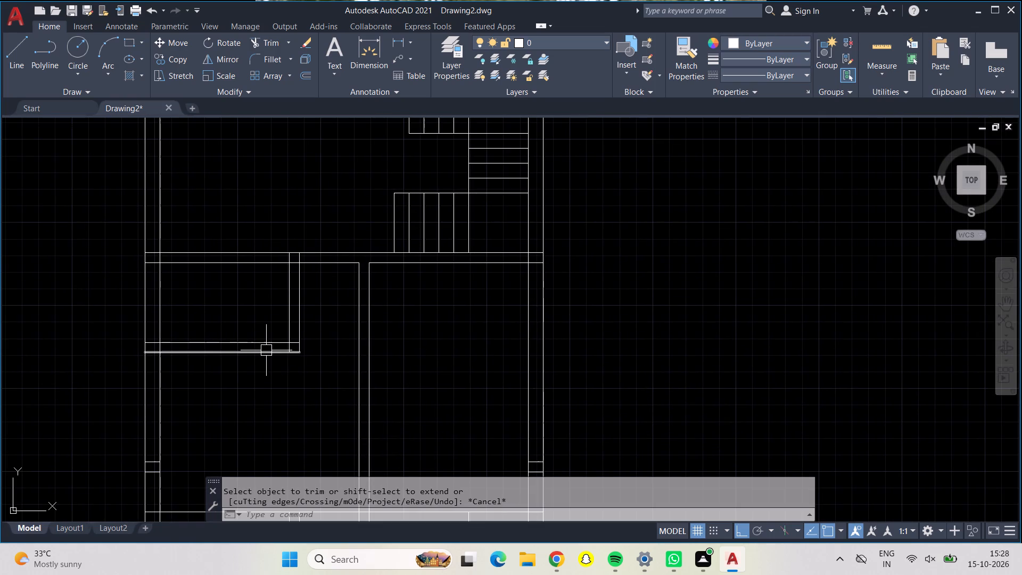
# Erase the four wall lines of the small western room and both faces of the southern partition.
pyautogui.click(268, 343)
pyautogui.click(293, 354)
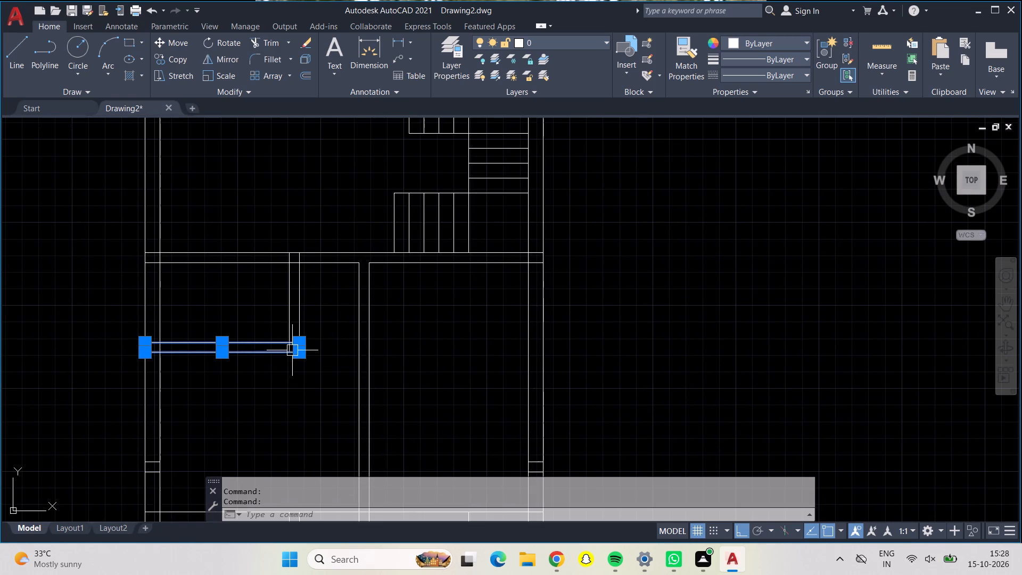
pyautogui.moveTo(287, 326); pyautogui.dragTo(295, 327)
pyautogui.click(298, 326)
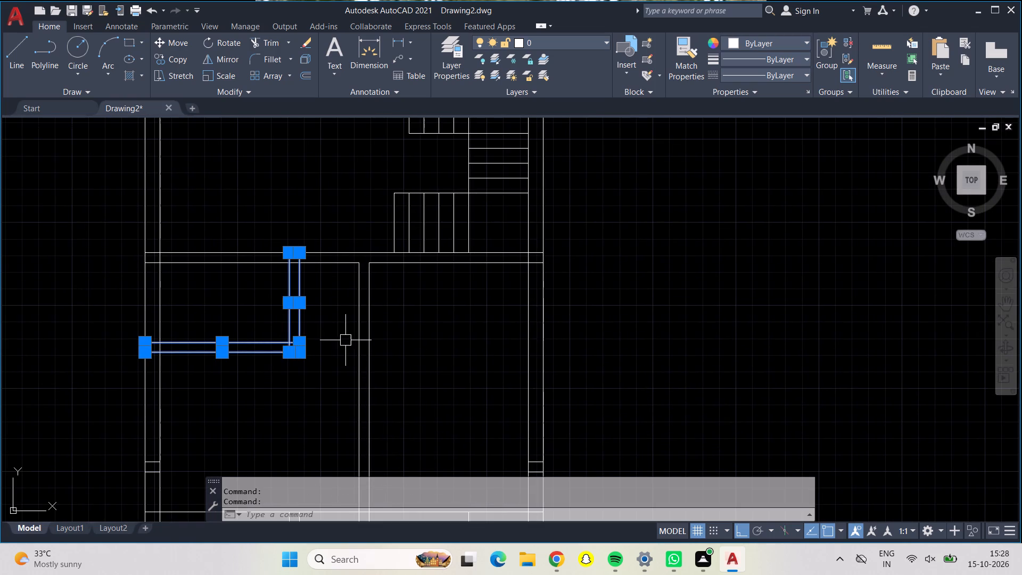
pyautogui.click(345, 340)
pyautogui.click(378, 354)
pyautogui.moveTo(357, 346); pyautogui.dragTo(363, 345)
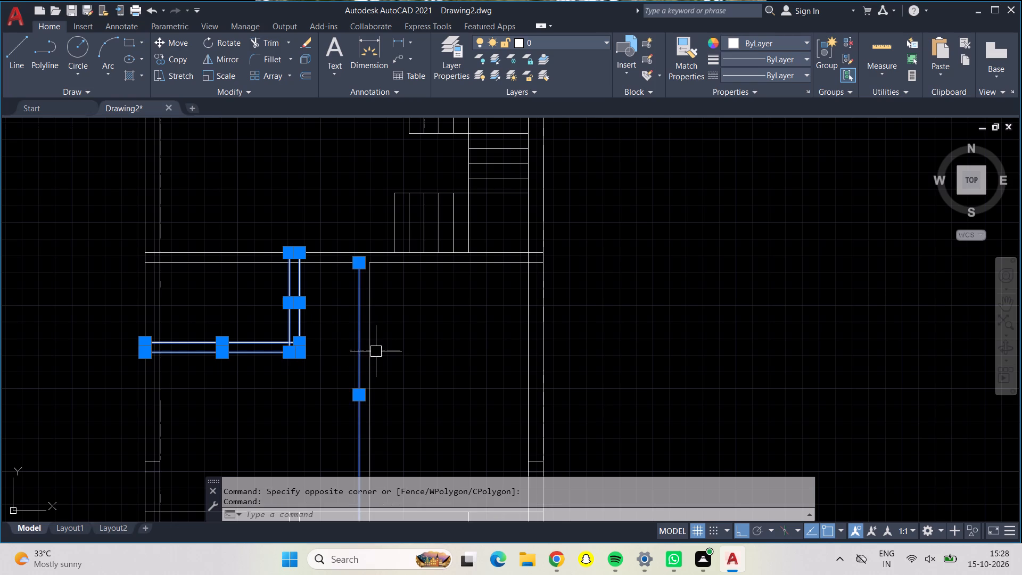
pyautogui.click(371, 350)
pyautogui.press('Delete')
# Offset the east wall's inner face 10' west to place the new partition line.
pyautogui.moveTo(378, 348); pyautogui.dragTo(367, 206, button='middle')
pyautogui.press('Escape')
pyautogui.press('o')
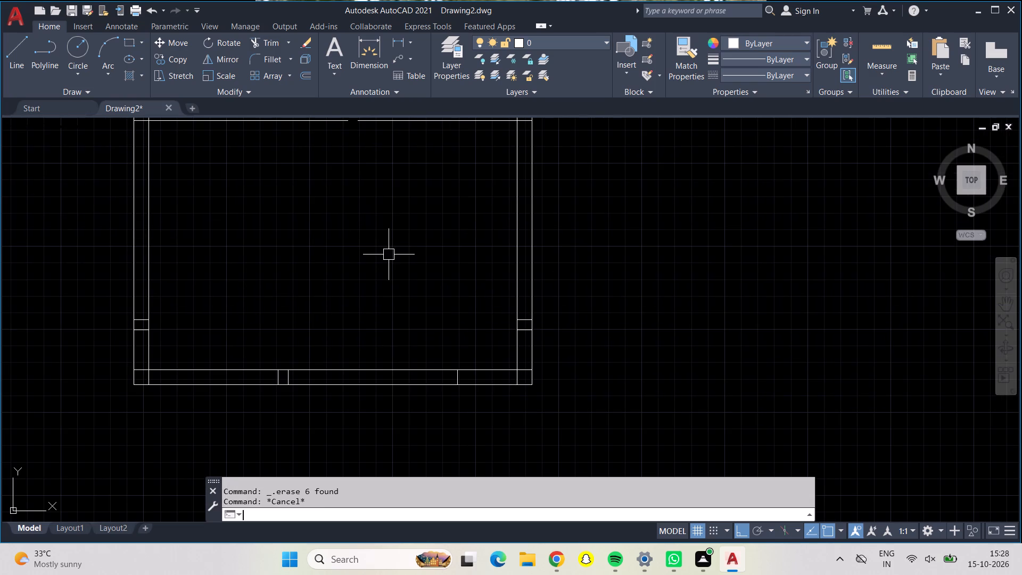
pyautogui.press('Return')
pyautogui.write('10')
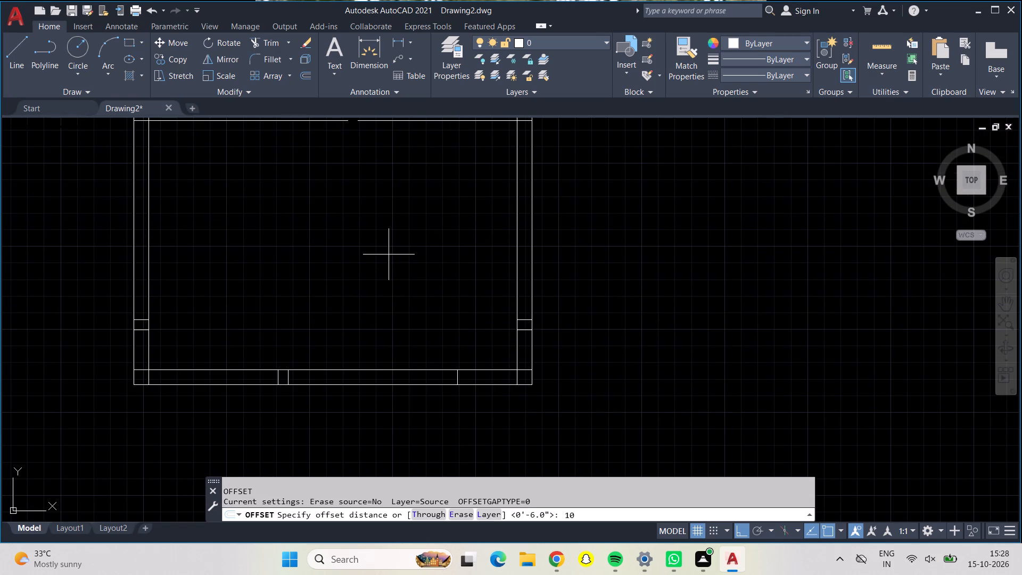
pyautogui.press("'")
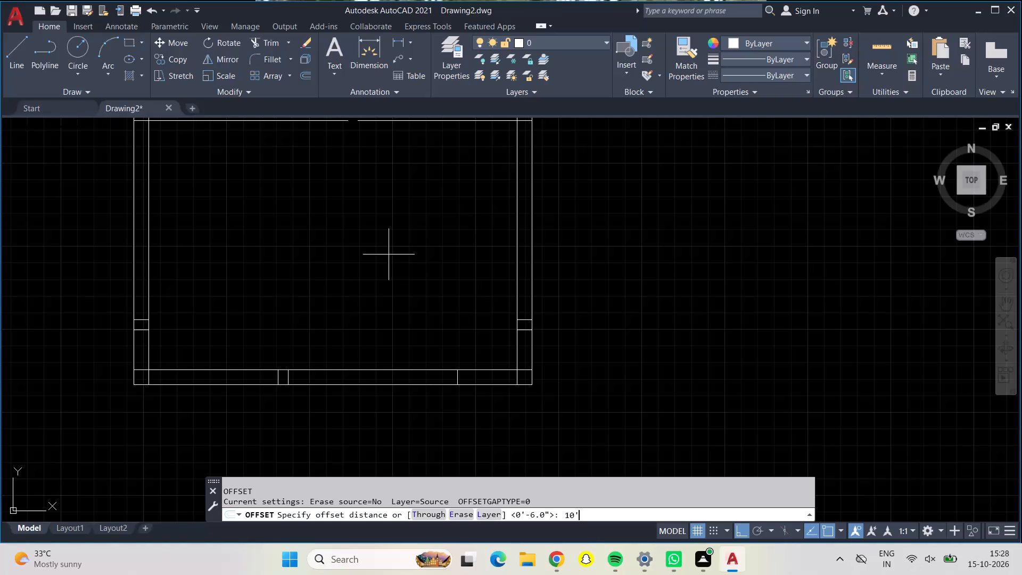
pyautogui.press('Return')
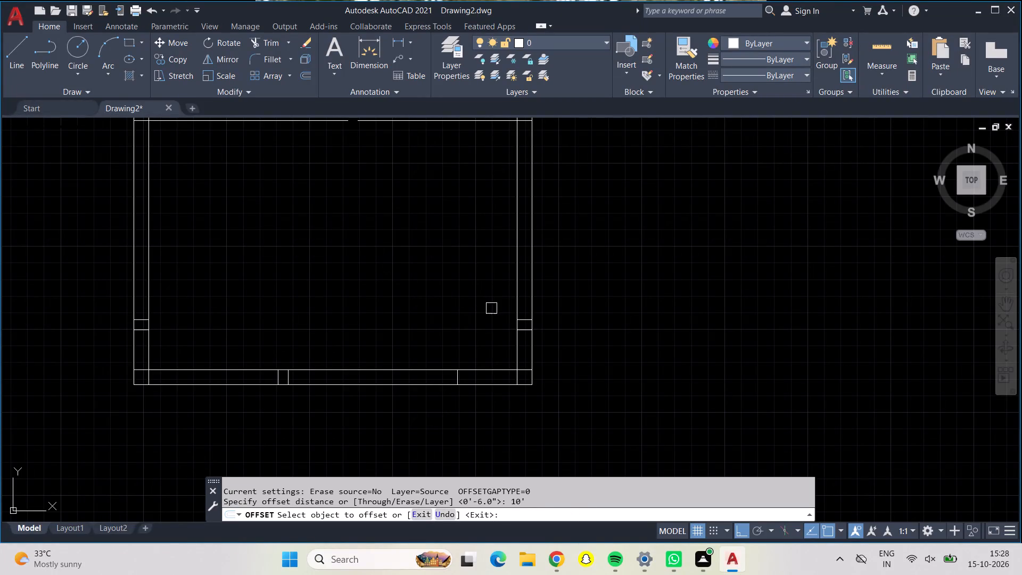
pyautogui.click(516, 315)
pyautogui.click(390, 286)
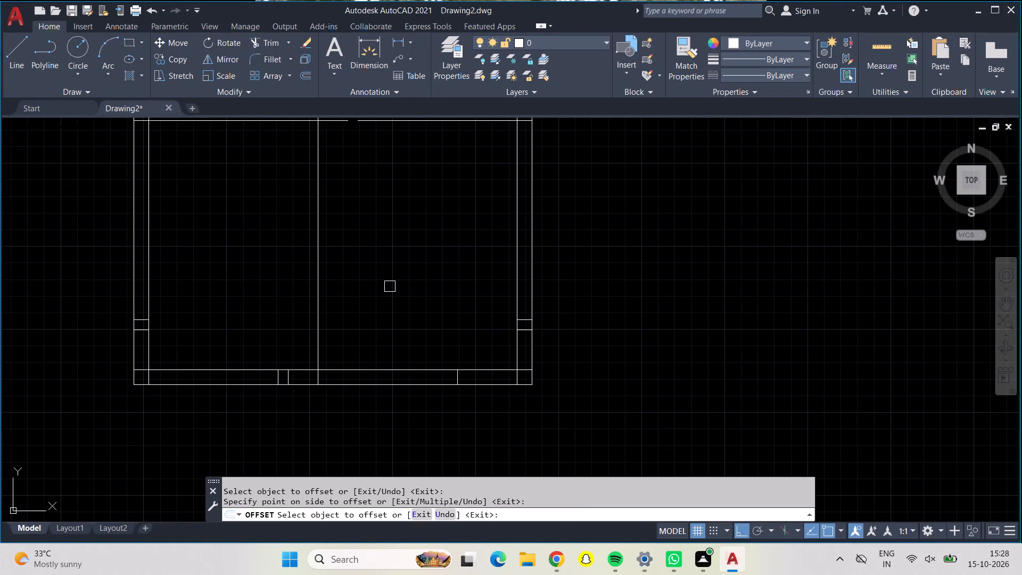
pyautogui.moveTo(390, 286); pyautogui.dragTo(433, 393, button='middle')
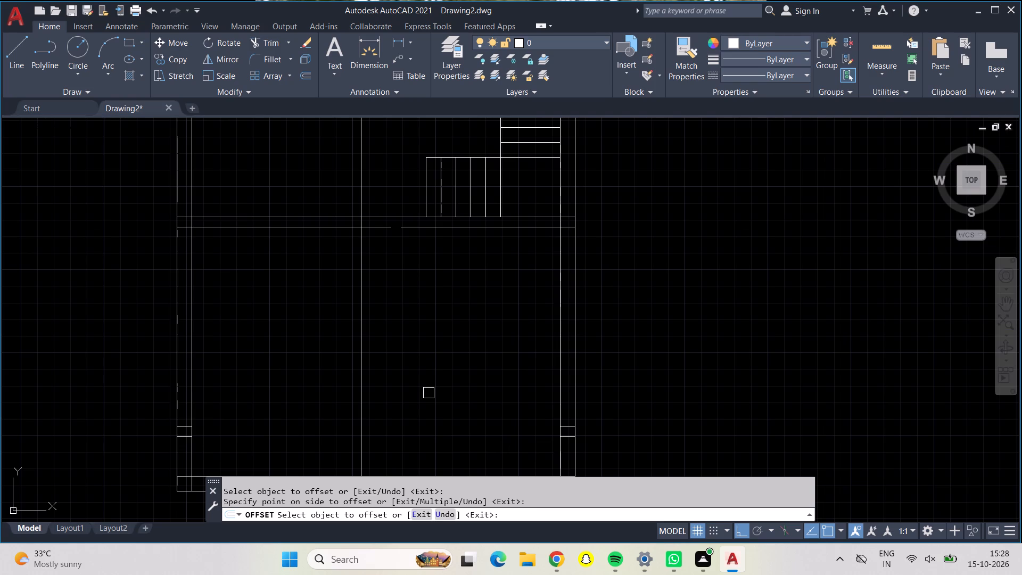
pyautogui.press('Escape')
# Offset the new partition line 6" west to form the wall thickness.
pyautogui.write('o6"')
pyautogui.press('Return')
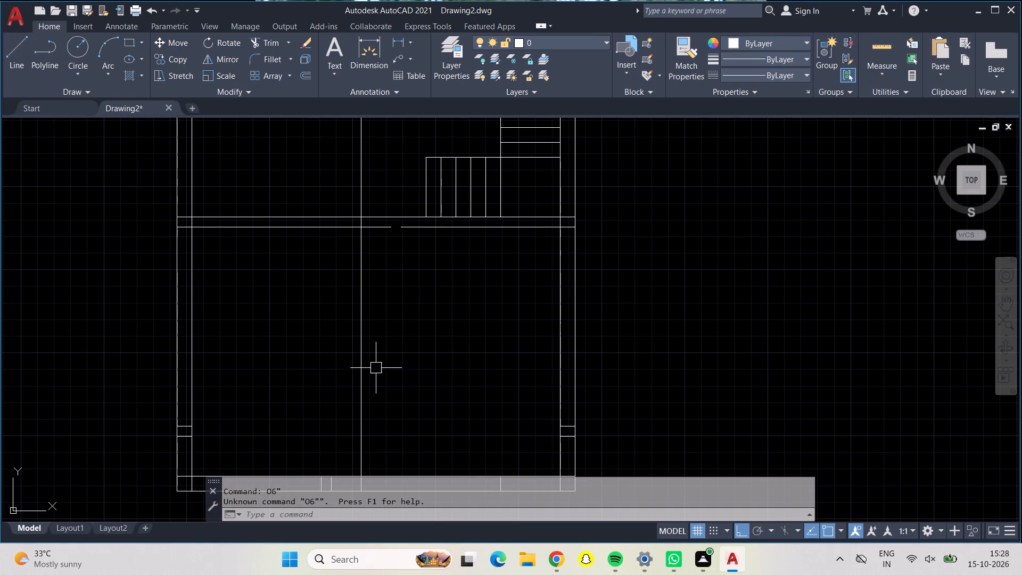
pyautogui.press('Escape')
pyautogui.press('o')
pyautogui.press('Return')
pyautogui.write('6"')
pyautogui.press('Return')
pyautogui.click(360, 342)
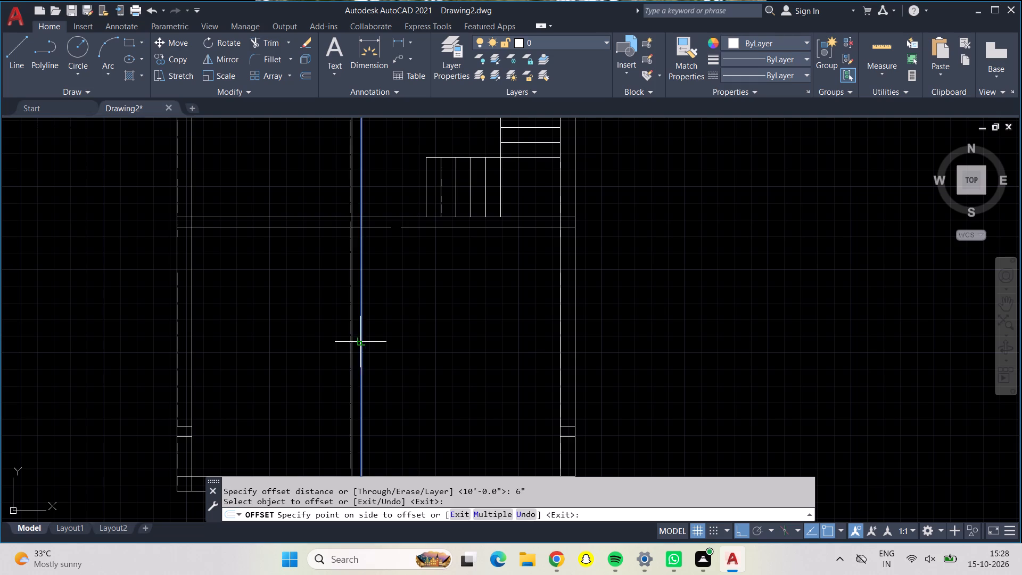
pyautogui.click(332, 336)
pyautogui.moveTo(450, 279); pyautogui.dragTo(447, 277, button='middle')
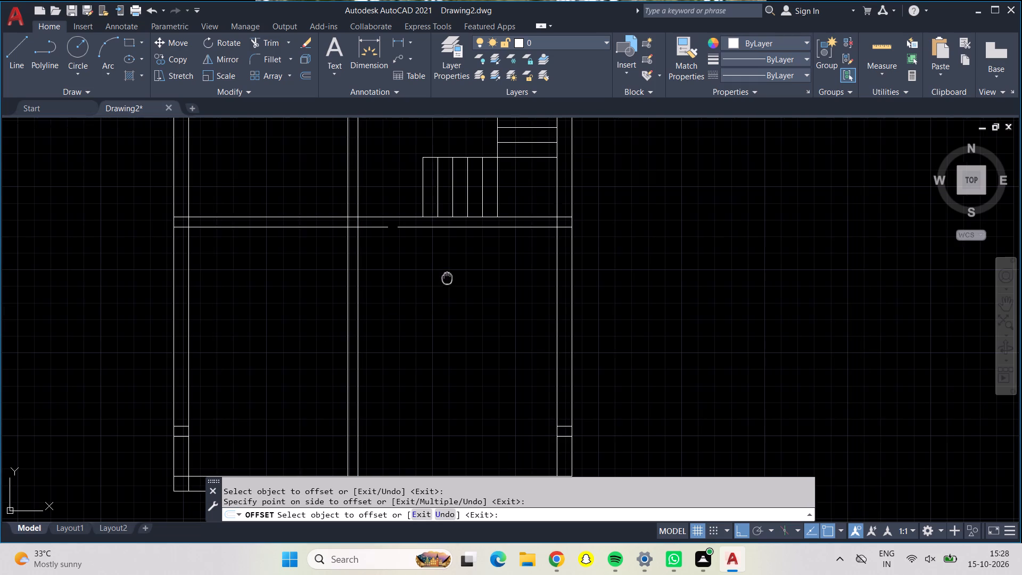
pyautogui.moveTo(447, 277); pyautogui.dragTo(444, 257, button='middle')
pyautogui.press('Escape')
# Offset the eastern segment of the horizontal wall's south face 4' south.
pyautogui.press('o')
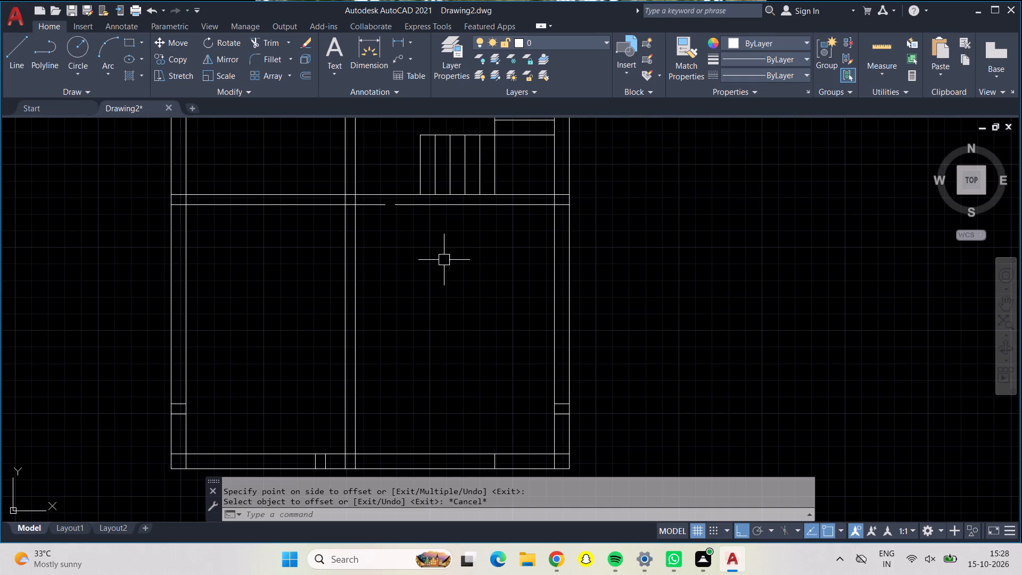
pyautogui.press('Return')
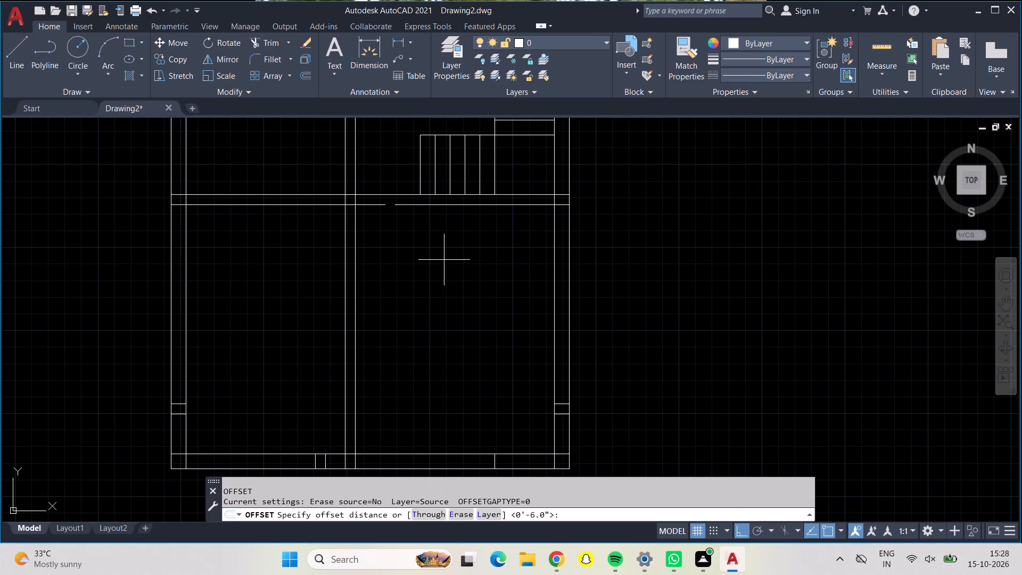
pyautogui.write("4'")
pyautogui.press('Return')
pyautogui.click(422, 205)
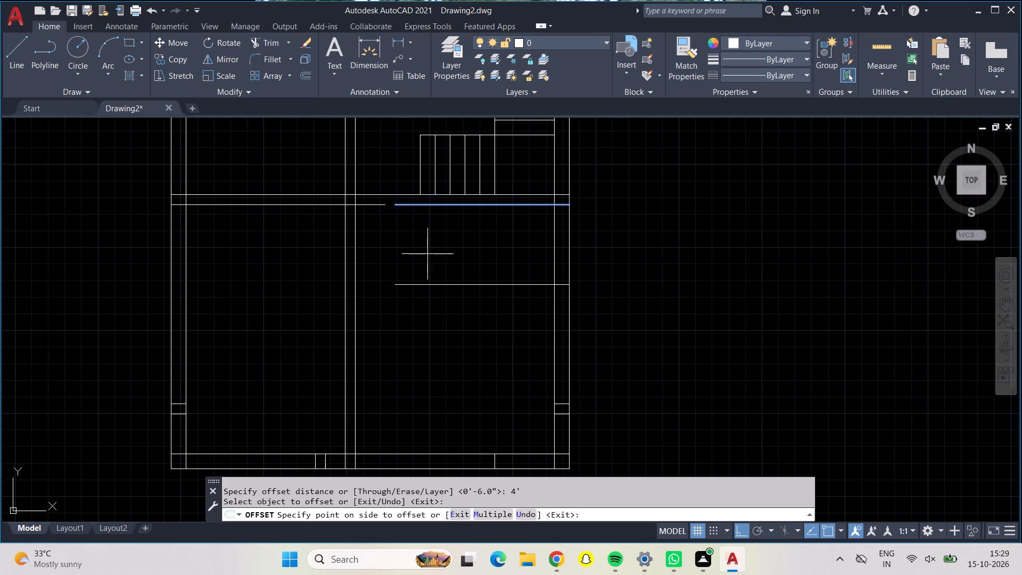
pyautogui.click(427, 254)
pyautogui.press('Escape')
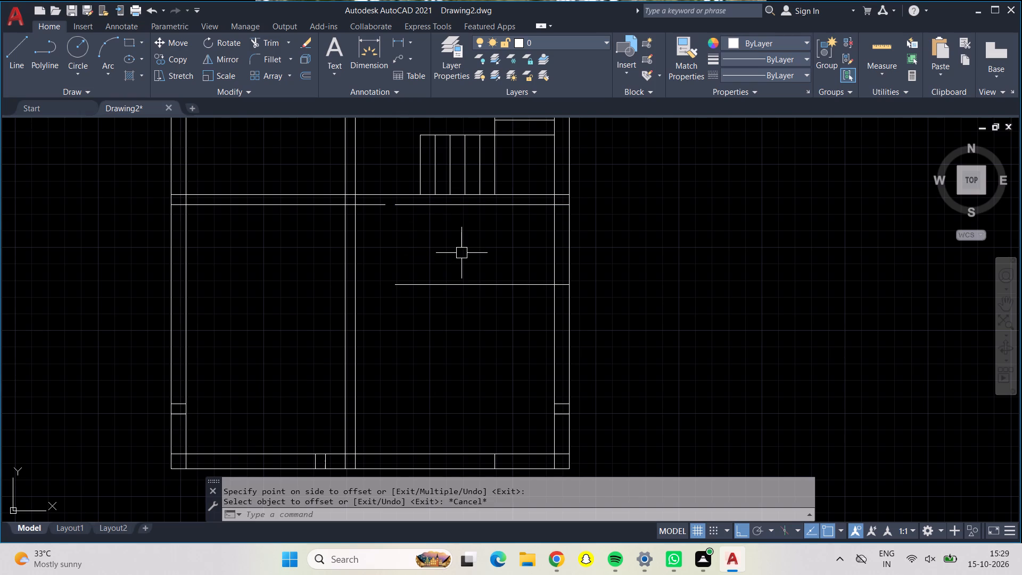
# Offset the new horizontal line in the eastern room 6" north.
pyautogui.press('o')
pyautogui.press('Return')
pyautogui.write('6"')
pyautogui.press('Return')
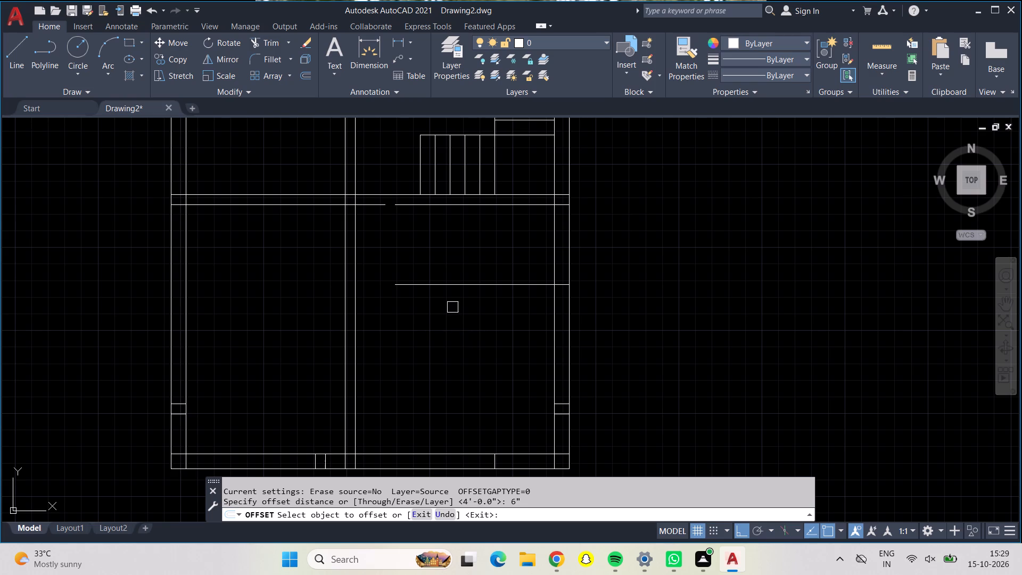
pyautogui.click(449, 287)
pyautogui.click(448, 254)
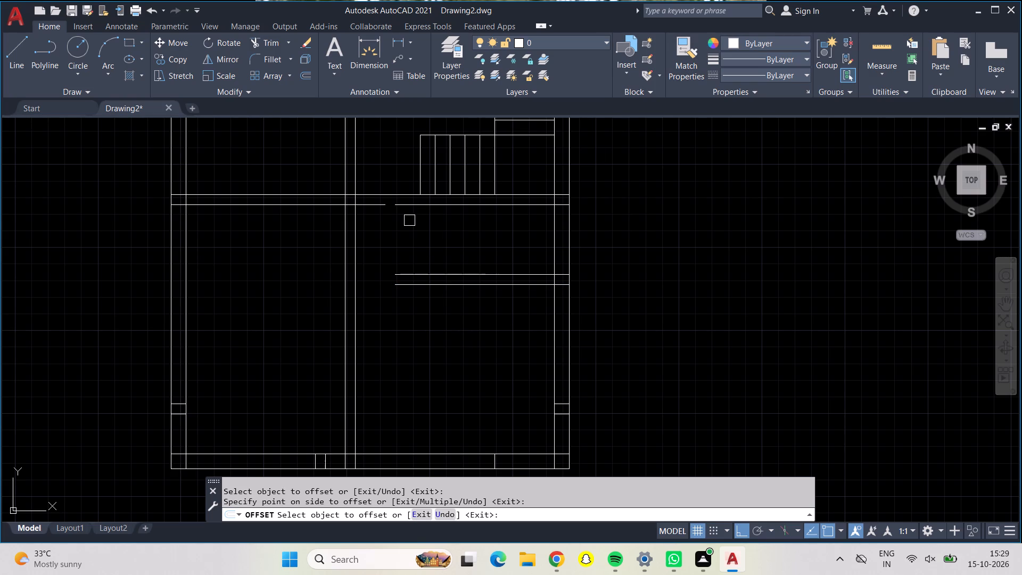
pyautogui.press('Escape')
# Offset the east wall's inner face 7' west to place the small room's west partition line.
pyautogui.press('o')
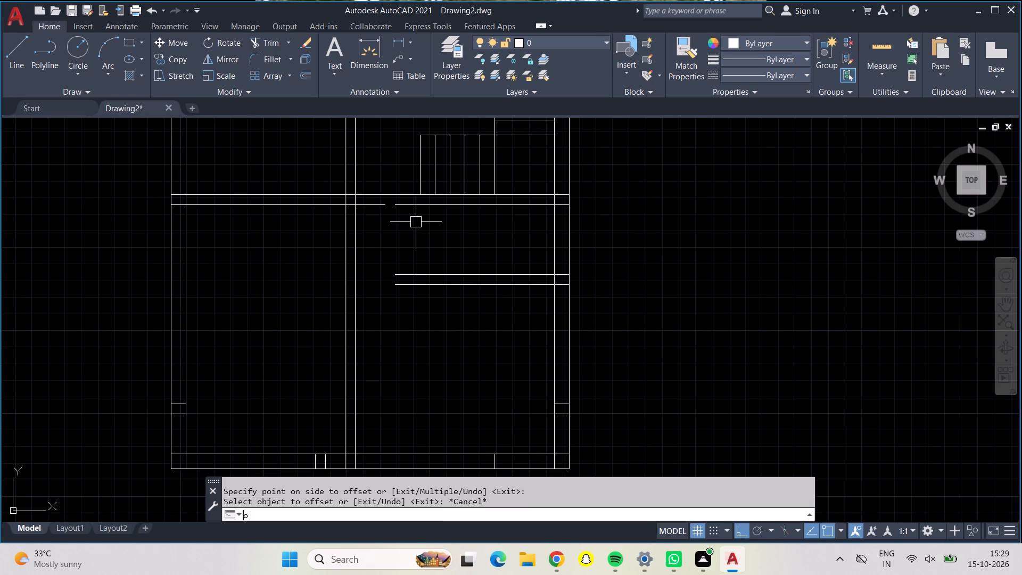
pyautogui.press('Return')
pyautogui.write("7'")
pyautogui.press('Return')
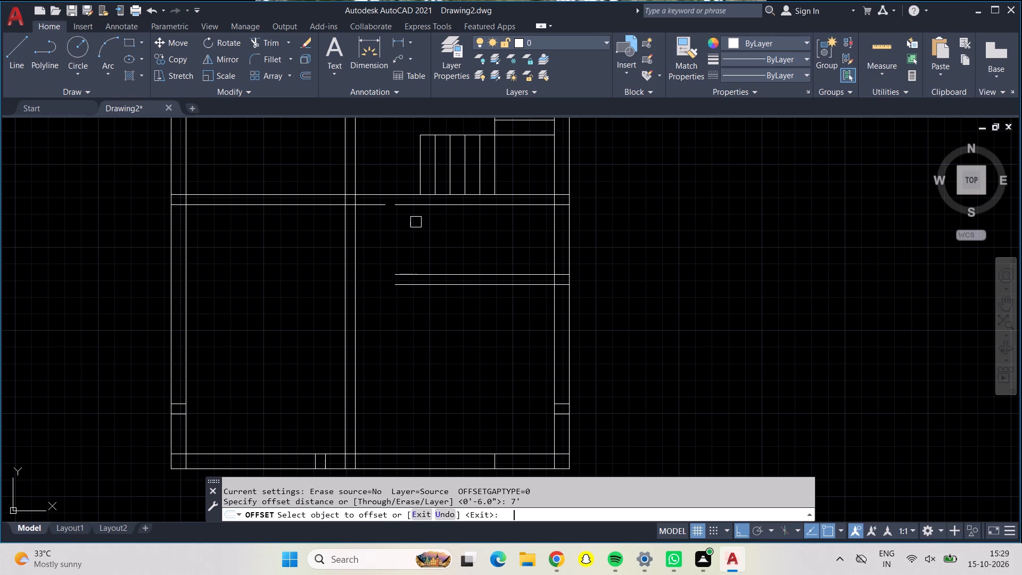
pyautogui.click(548, 237)
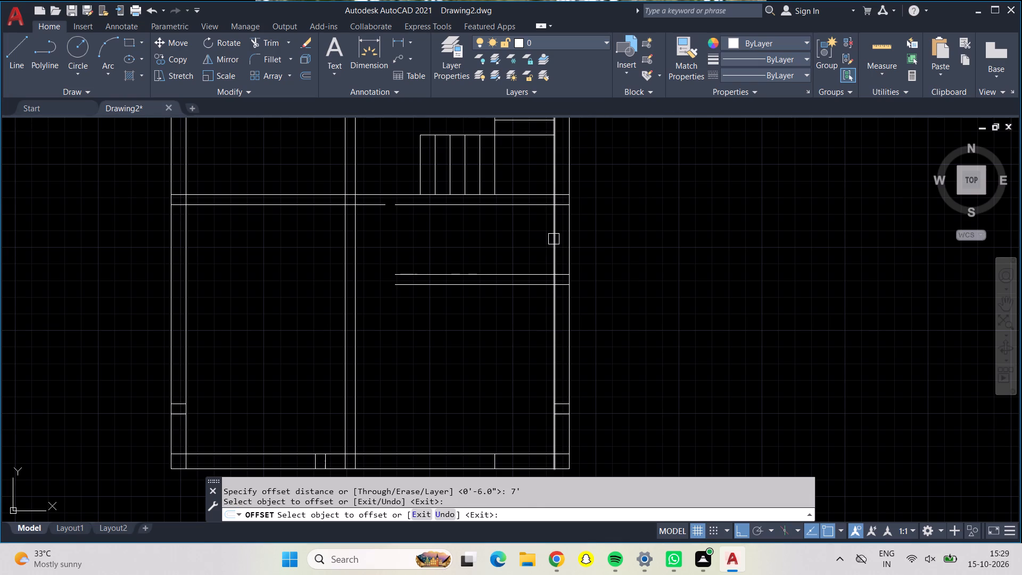
pyautogui.click(554, 239)
pyautogui.click(423, 230)
pyautogui.press('Escape')
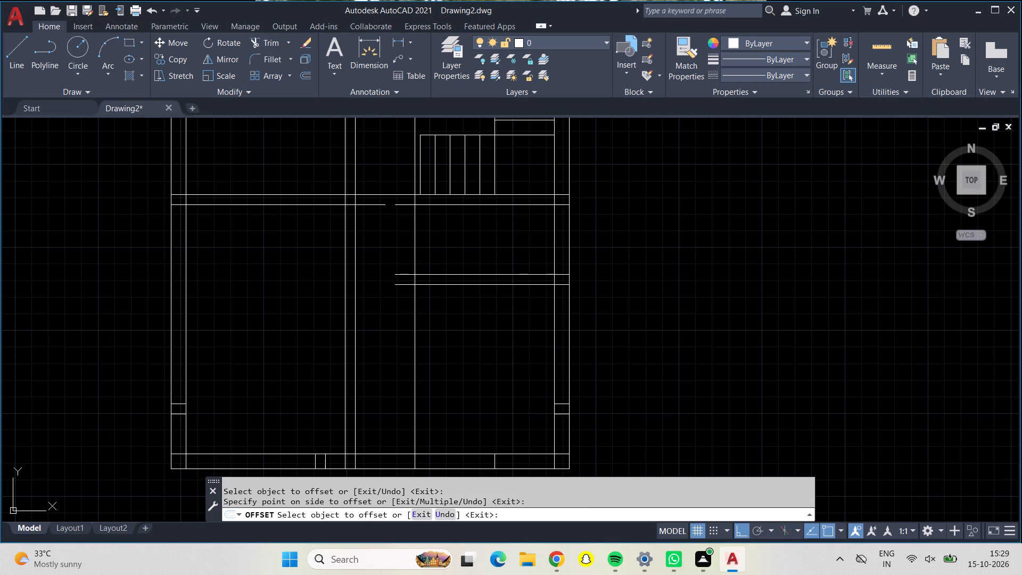
# Offset the new small-room partition line 6" east to form the wall thickness.
pyautogui.press('o')
pyautogui.press('Return')
pyautogui.write('6"')
pyautogui.press('Return')
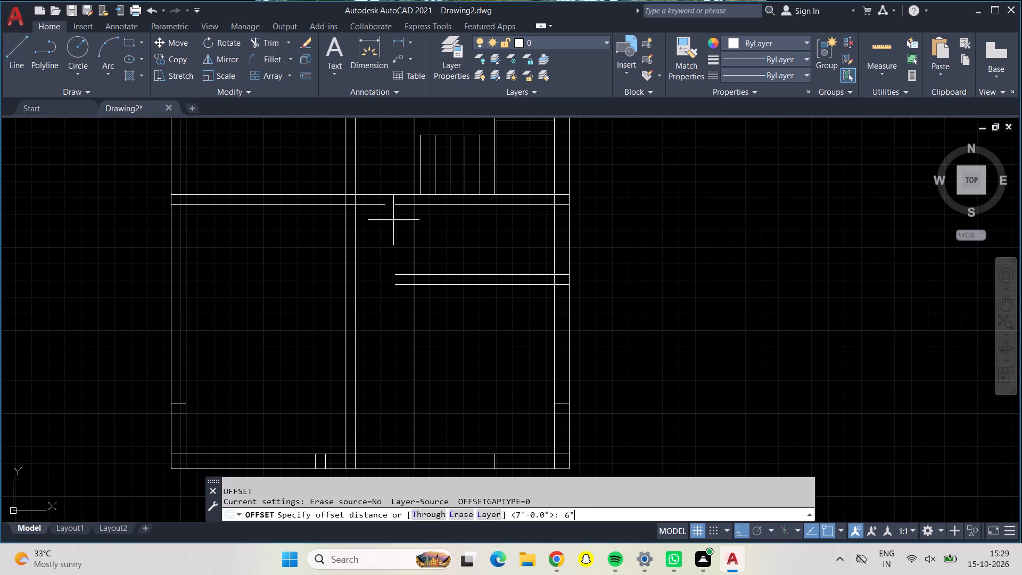
pyautogui.click(412, 237)
pyautogui.click(442, 248)
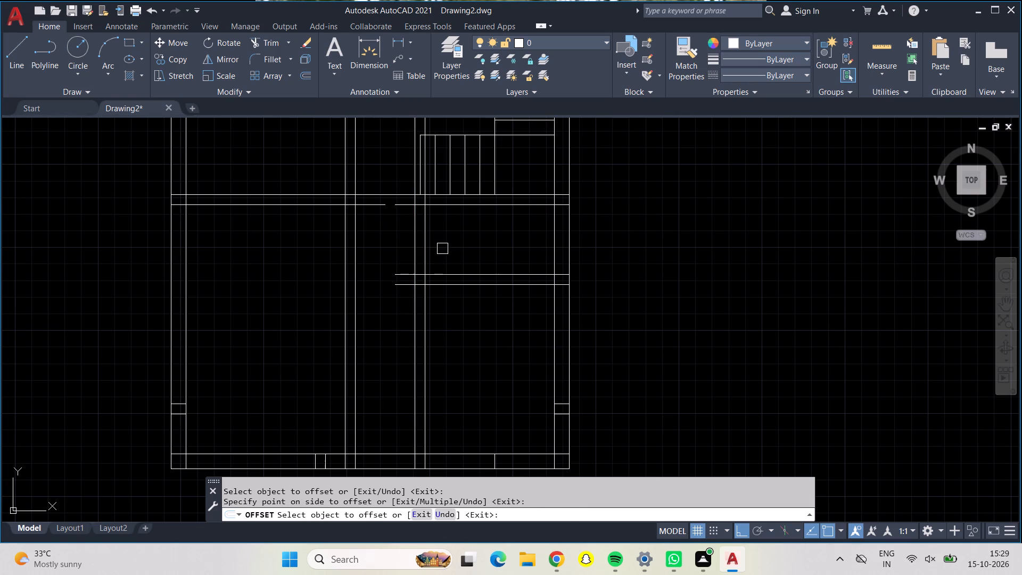
# Trim the small room's south wall stubs west of its partition, and the partition lines south of the room and inside the horizontal wall.
pyautogui.click(267, 37)
pyautogui.moveTo(397, 254); pyautogui.dragTo(410, 289)
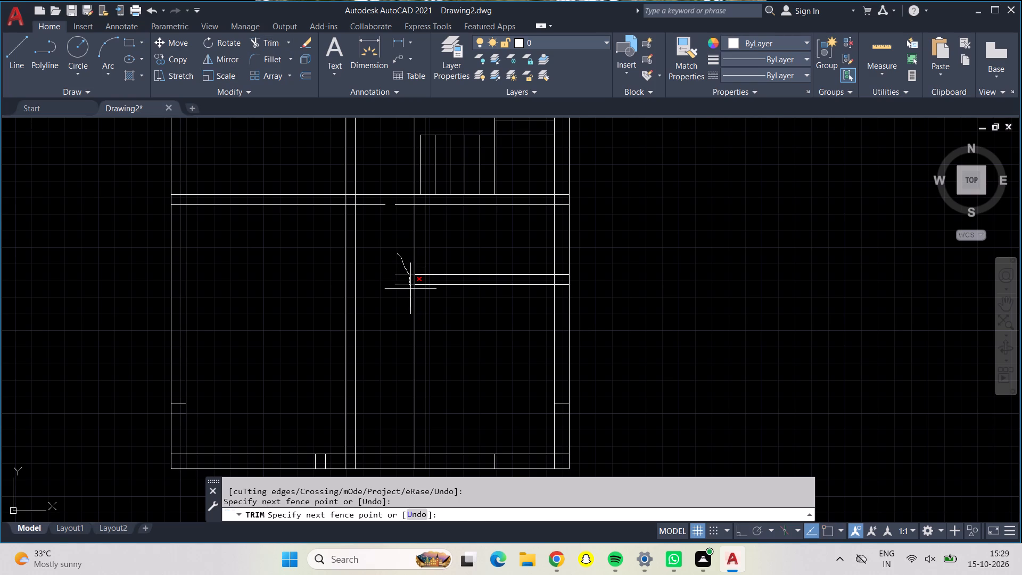
pyautogui.moveTo(410, 289); pyautogui.dragTo(410, 289)
pyautogui.moveTo(391, 316); pyautogui.dragTo(438, 333)
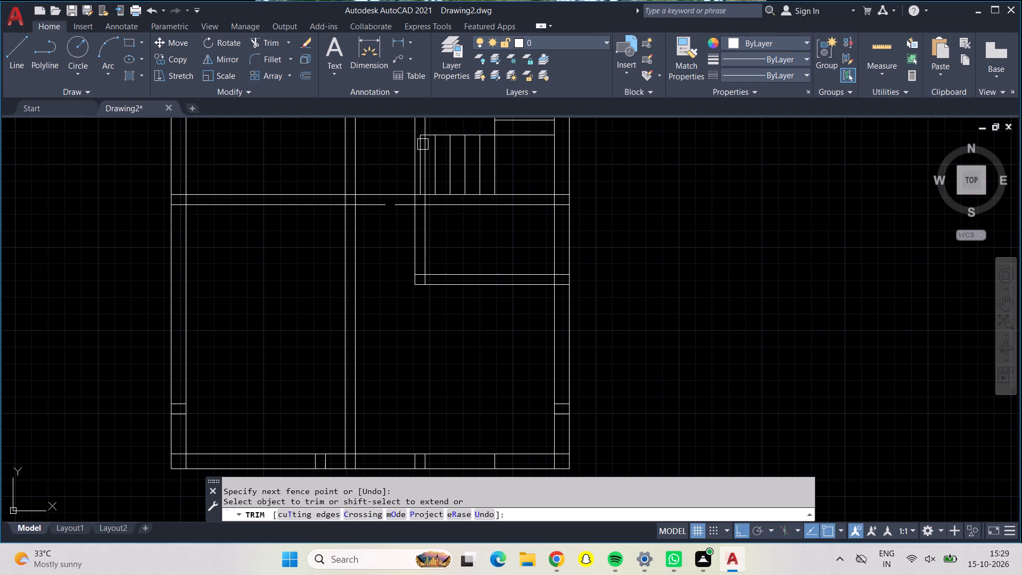
pyautogui.moveTo(434, 126); pyautogui.dragTo(443, 186, button='middle')
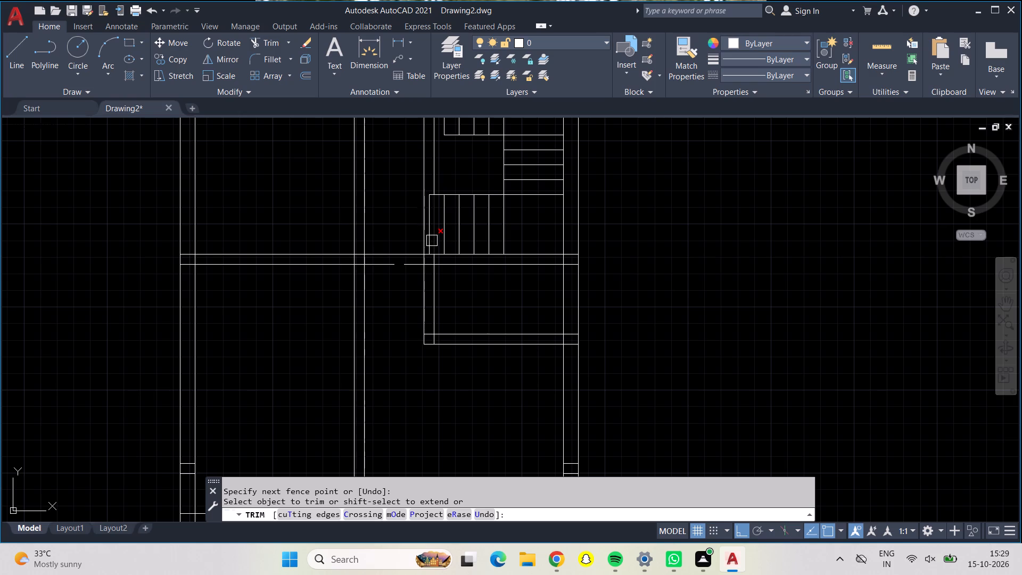
pyautogui.scroll(4, 429, 261)
pyautogui.moveTo(361, 242); pyautogui.dragTo(477, 264)
pyautogui.press('Escape')
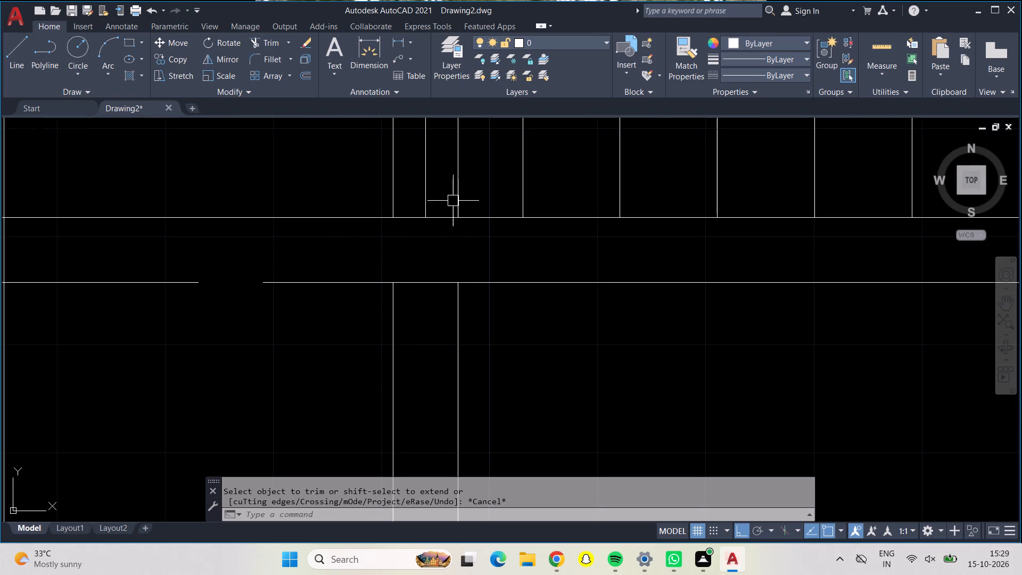
# Erase the two leftover partition line segments north of the horizontal wall beside the staircase.
pyautogui.click(460, 189)
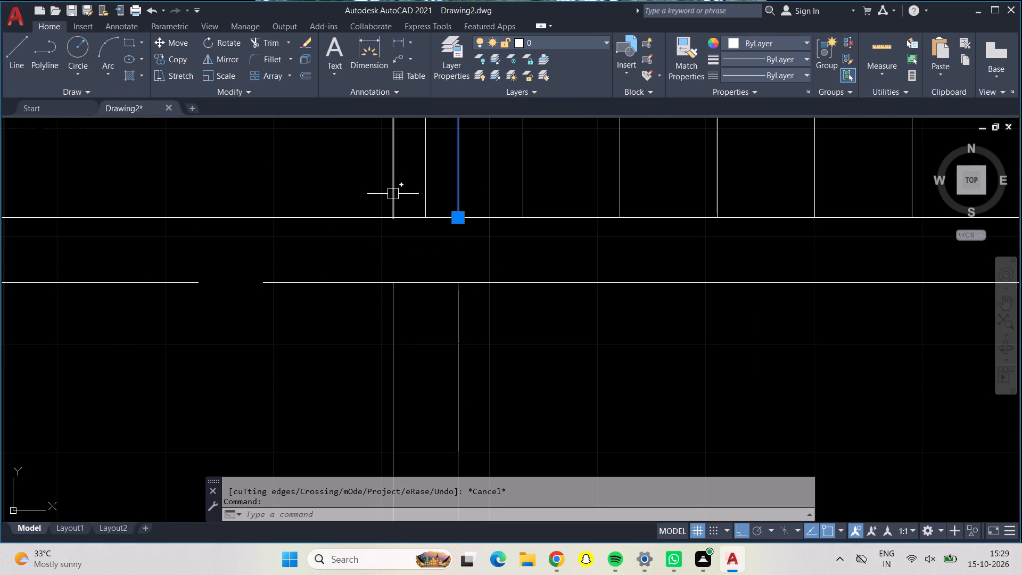
pyautogui.click(392, 193)
pyautogui.press('Delete')
# Trim both lines of the central partition north of the horizontal wall, clearing them from the hall.
pyautogui.scroll(-2, 392, 192)
pyautogui.scroll(-1, 333, 259)
pyautogui.moveTo(333, 259); pyautogui.dragTo(359, 375, button='middle')
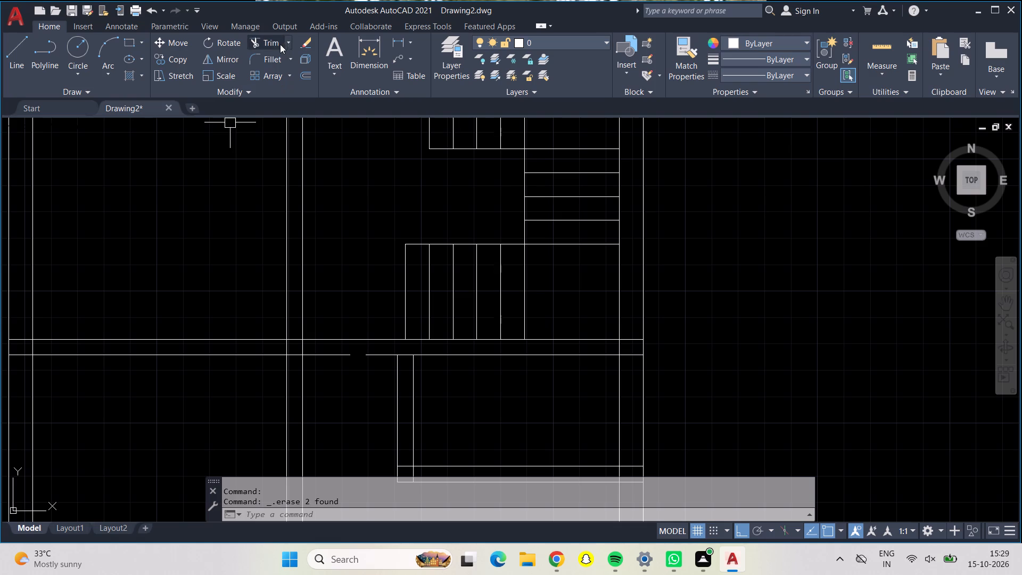
pyautogui.click(278, 44)
pyautogui.moveTo(228, 208); pyautogui.dragTo(323, 242)
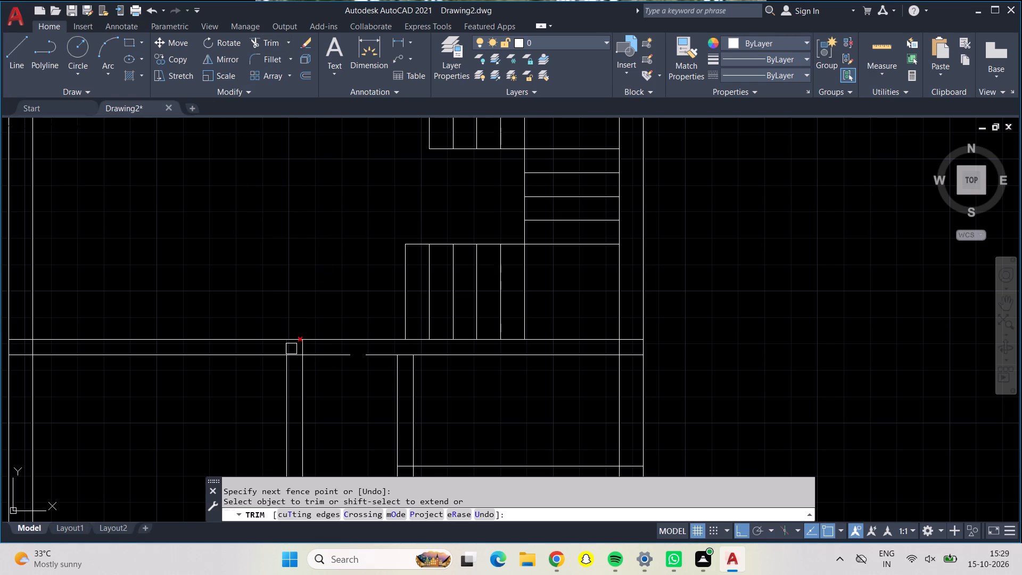
pyautogui.press('Escape')
# Draw a line closing the gap in the horizontal wall's south face between the two partitions.
pyautogui.click(13, 54)
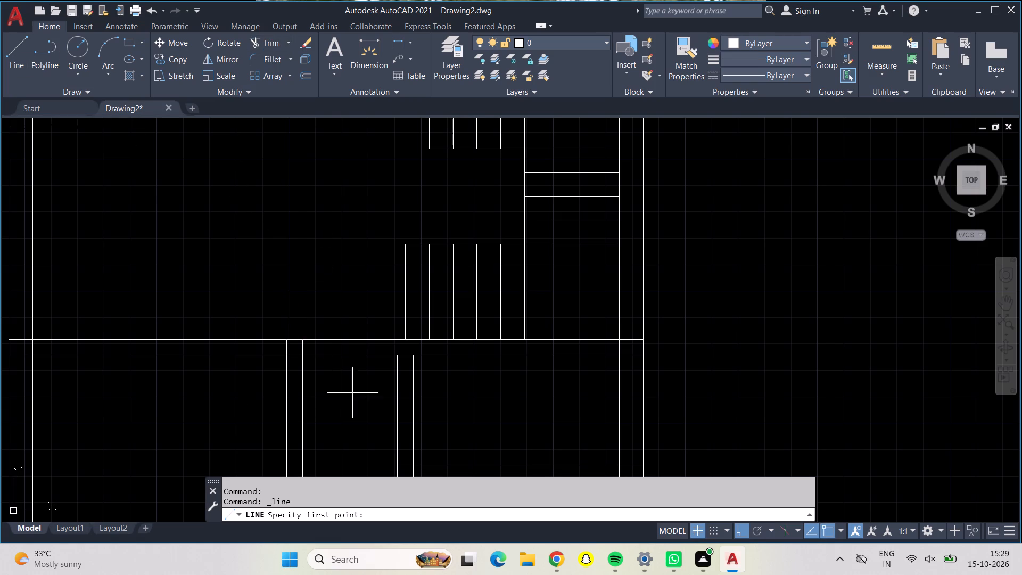
pyautogui.click(365, 356)
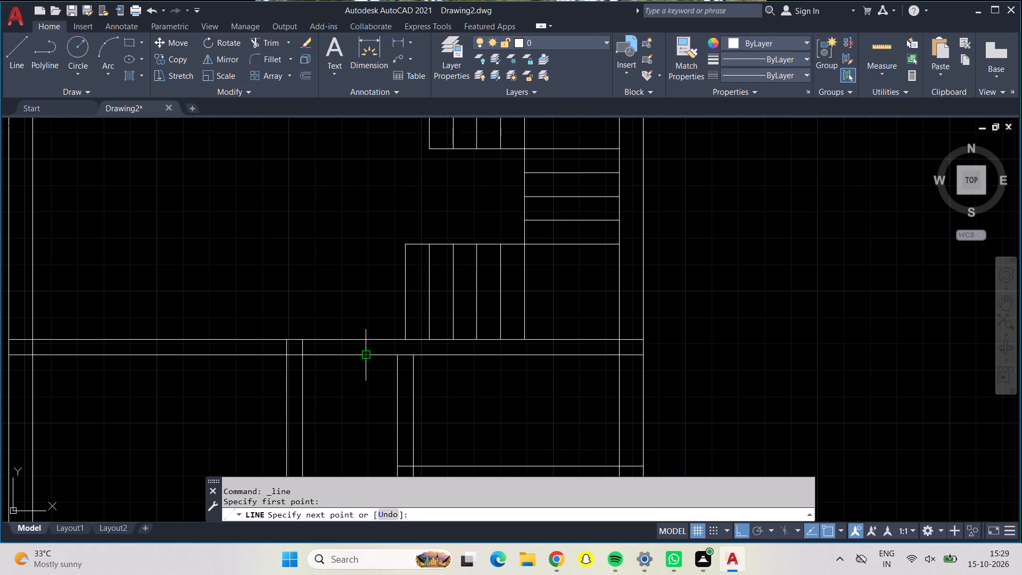
pyautogui.click(341, 355)
pyautogui.press('Escape')
# Measure the clear sizes of the eastern space south of the small room and of the southwestern room.
pyautogui.scroll(-1, 343, 364)
pyautogui.moveTo(350, 405); pyautogui.dragTo(350, 405, button='middle')
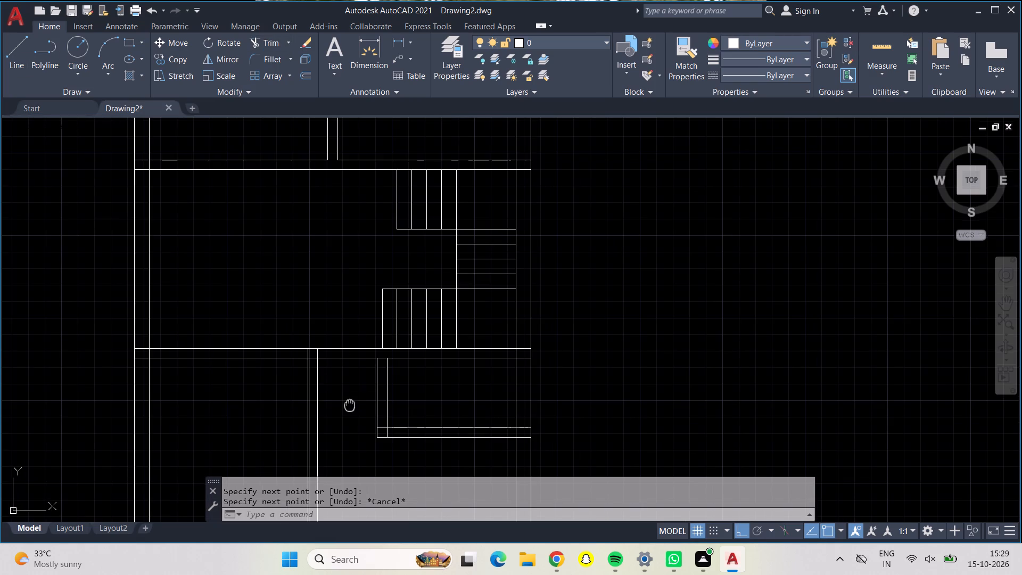
pyautogui.moveTo(350, 405); pyautogui.dragTo(315, 354, button='middle')
pyautogui.moveTo(337, 414); pyautogui.dragTo(332, 326, button='middle')
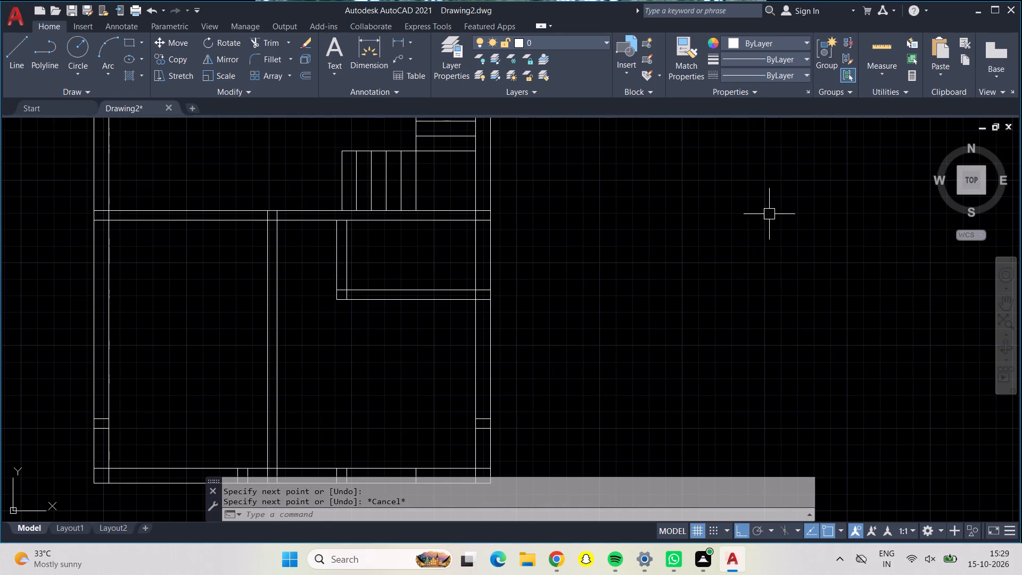
pyautogui.click(876, 46)
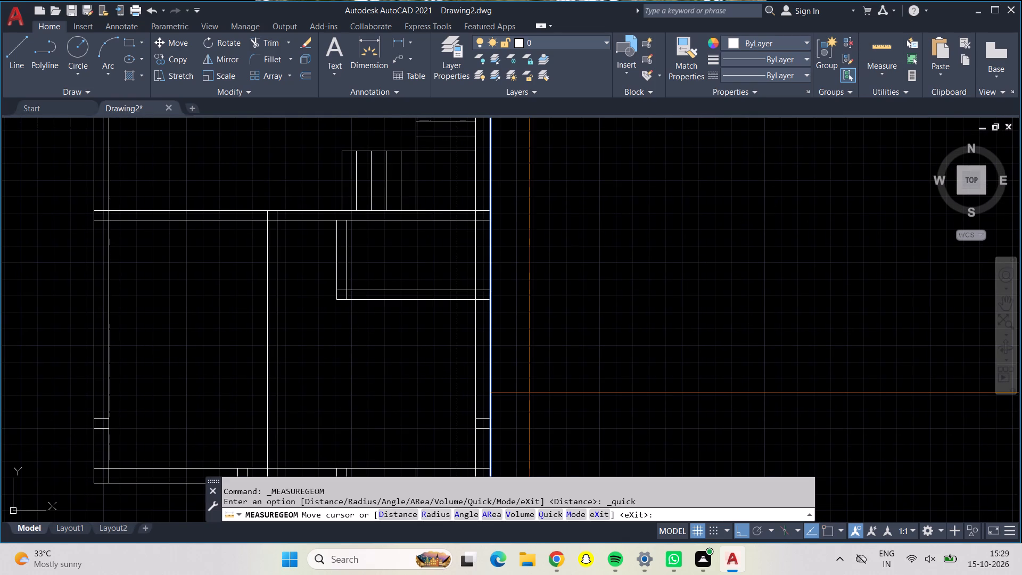
pyautogui.moveTo(402, 390); pyautogui.dragTo(406, 372, button='middle')
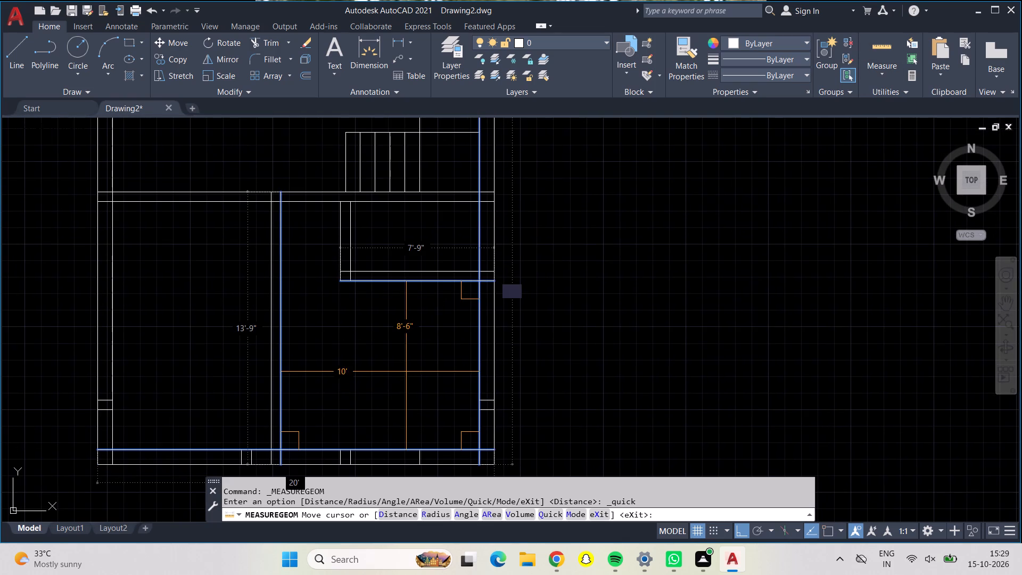
pyautogui.press('Escape')
pyautogui.moveTo(408, 387); pyautogui.dragTo(496, 404, button='middle')
pyautogui.scroll(-2, 475, 397)
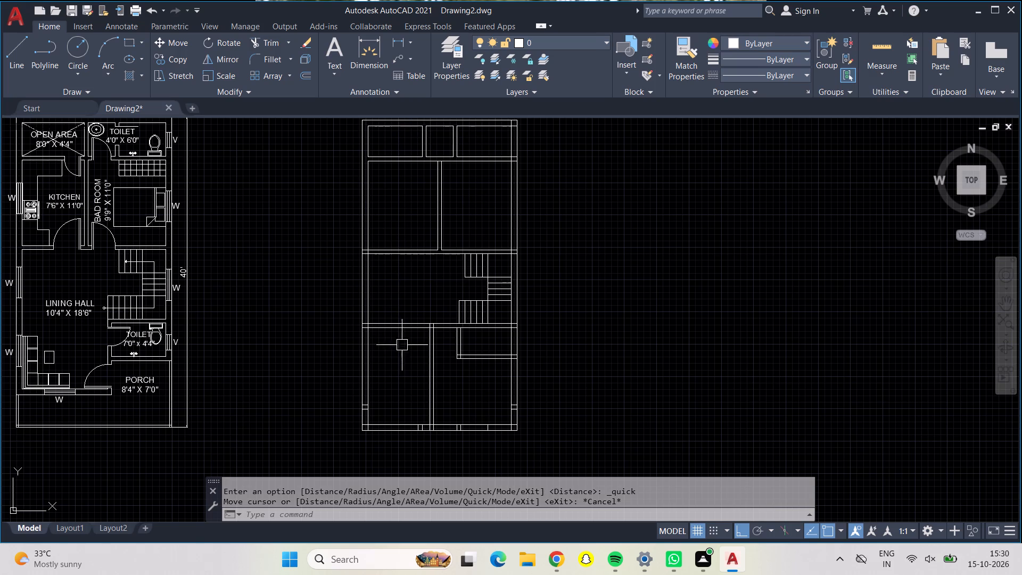
pyautogui.scroll(3, 400, 364)
pyautogui.scroll(-1, 400, 364)
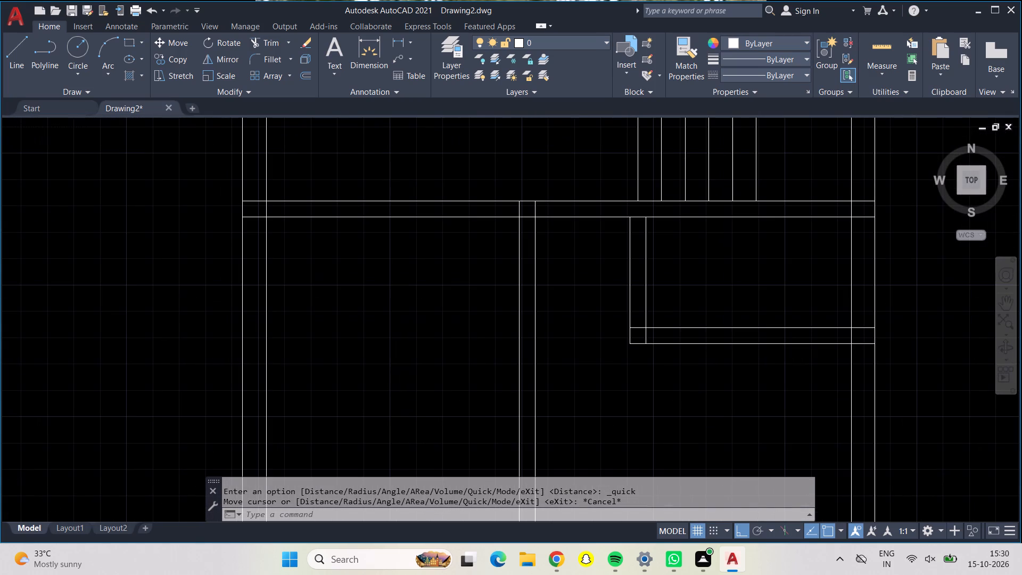
pyautogui.moveTo(400, 364); pyautogui.dragTo(420, 303, button='middle')
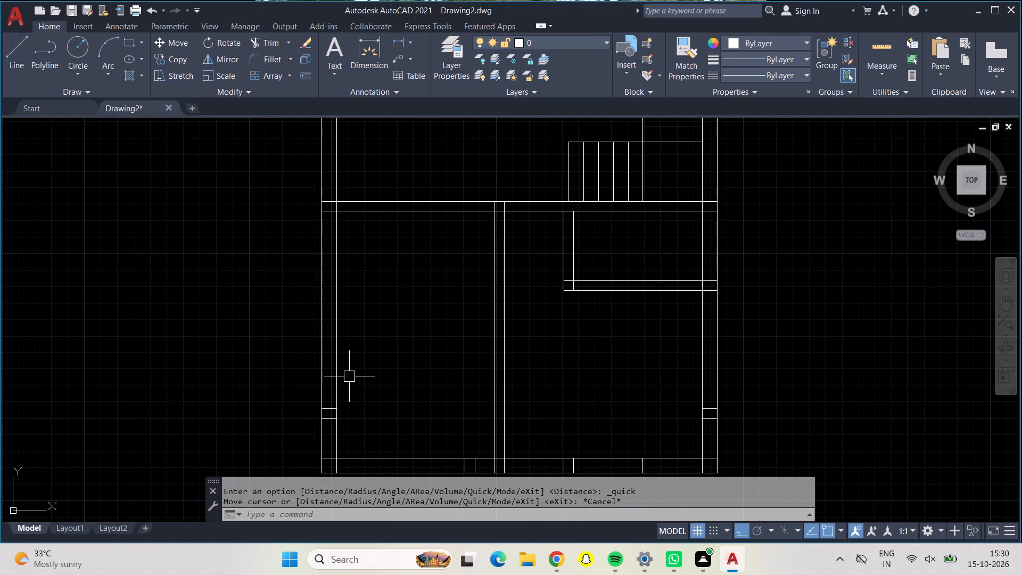
pyautogui.press('Escape')
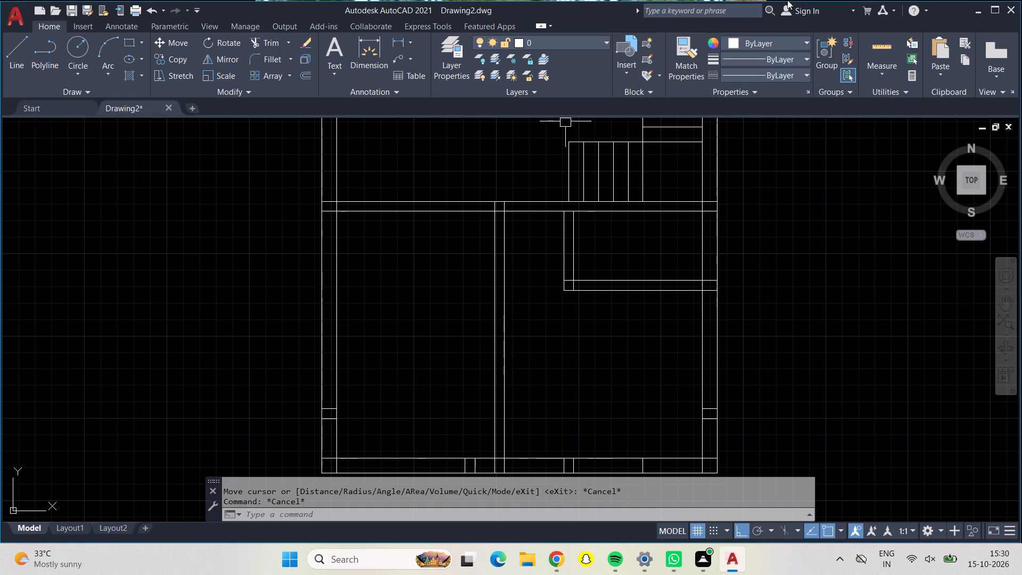
pyautogui.click(876, 51)
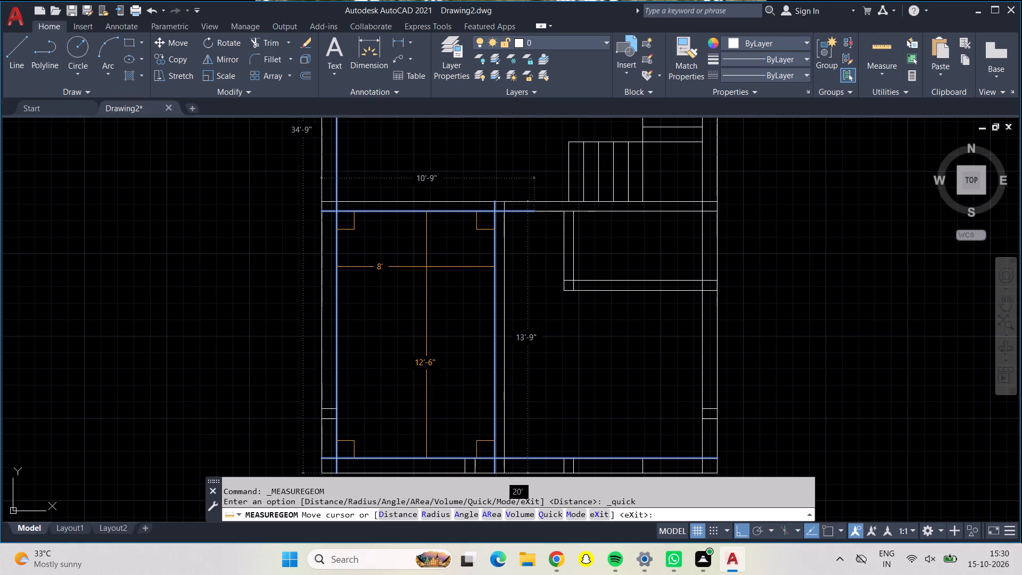
pyautogui.press('Escape')
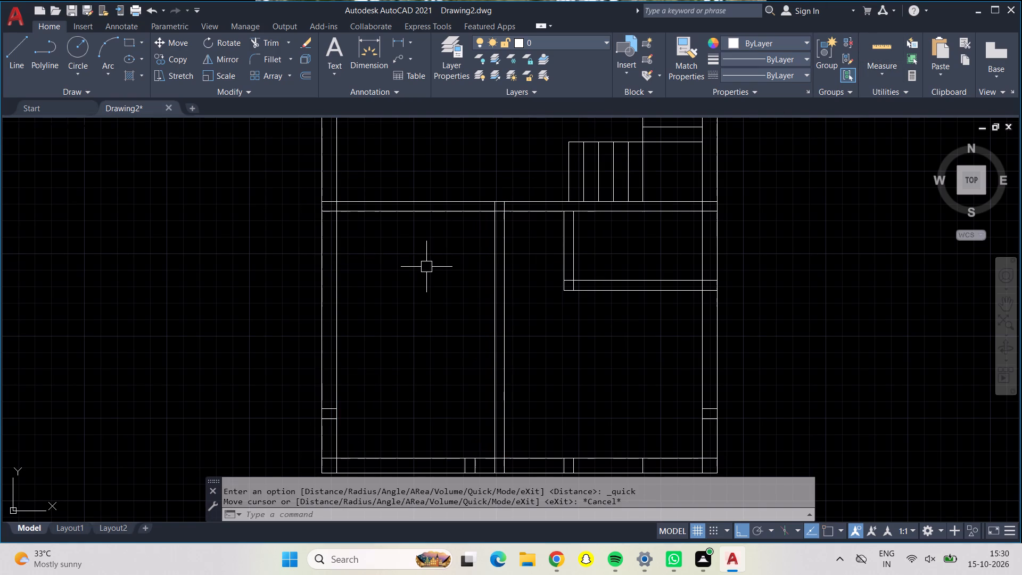
# Offset the western segment of the horizontal wall's south face 10' south.
pyautogui.press('o')
pyautogui.press('Return')
pyautogui.write("10'")
pyautogui.press('Return')
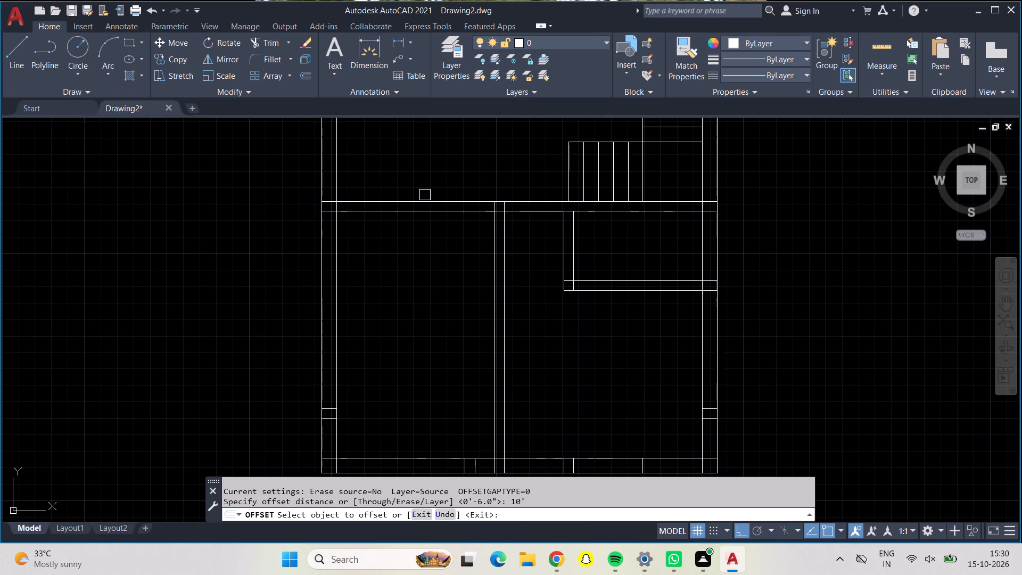
pyautogui.click(426, 215)
pyautogui.click(423, 305)
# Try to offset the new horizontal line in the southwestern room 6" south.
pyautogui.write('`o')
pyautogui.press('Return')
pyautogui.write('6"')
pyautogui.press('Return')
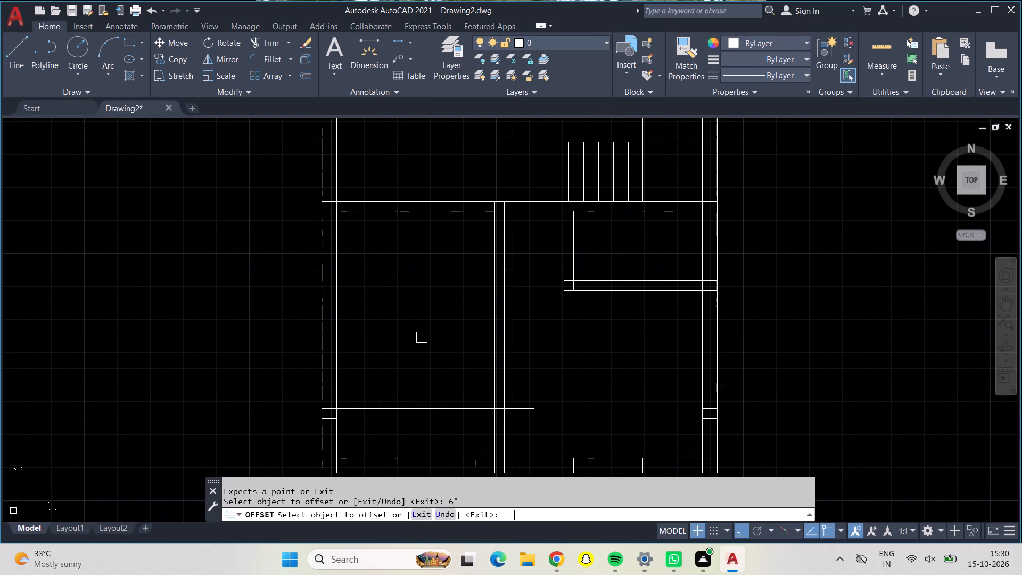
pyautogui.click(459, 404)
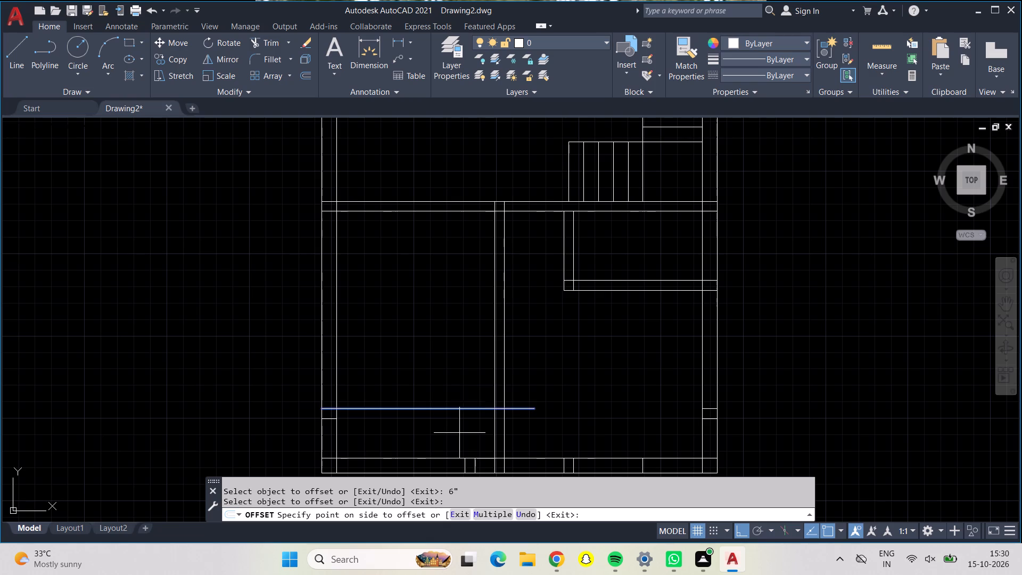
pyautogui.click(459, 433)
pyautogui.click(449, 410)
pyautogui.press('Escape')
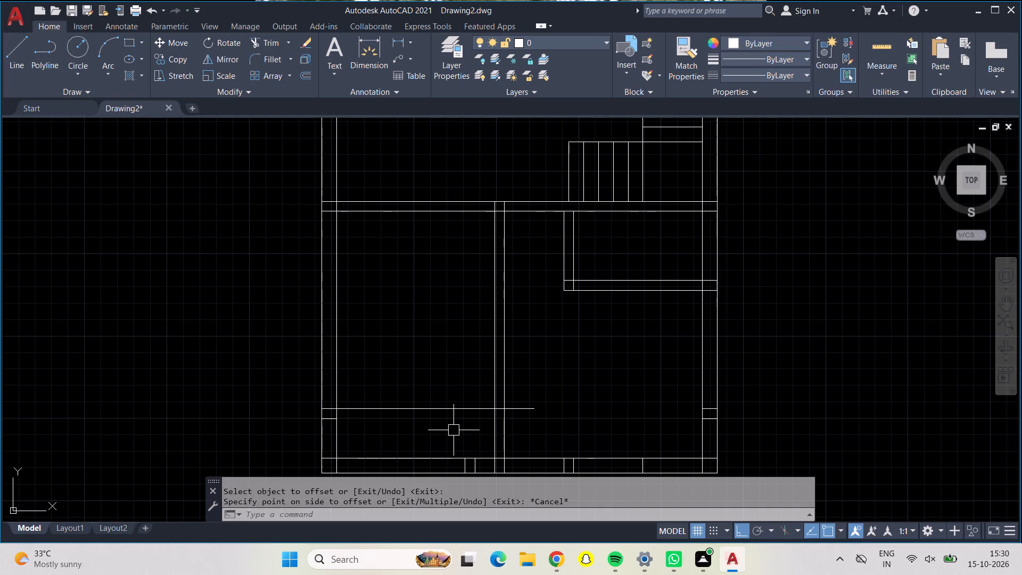
# Offset the new horizontal line in the southwestern room 6" south to form the wall thickness.
pyautogui.press('o')
pyautogui.press('Return')
pyautogui.write('6"')
pyautogui.press('Return')
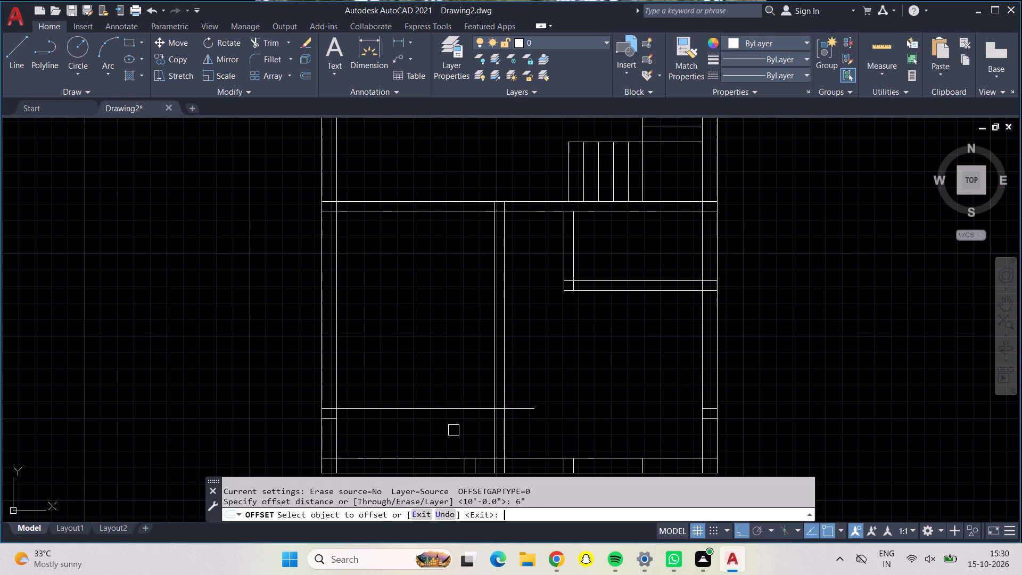
pyautogui.click(451, 411)
pyautogui.click(433, 448)
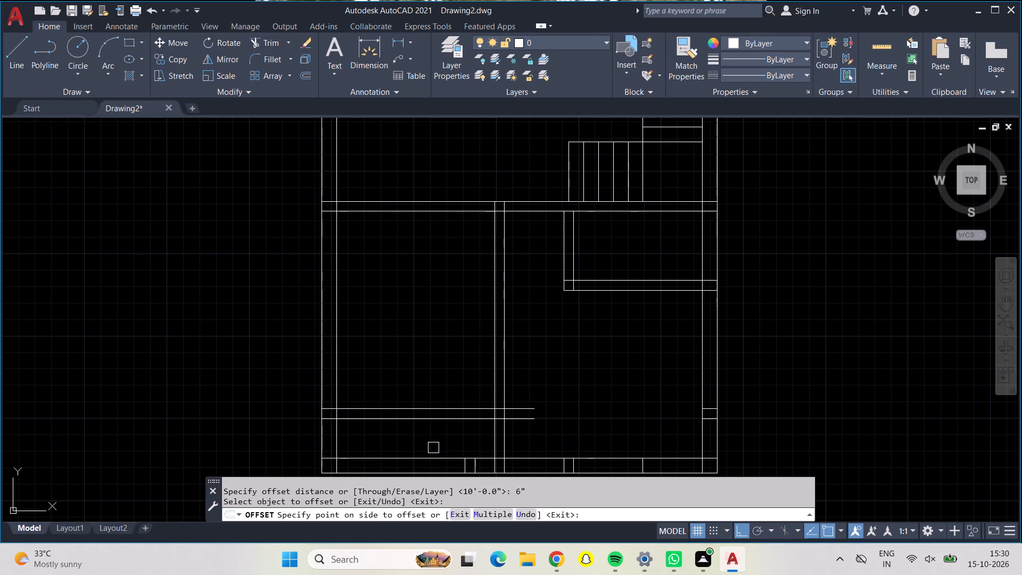
pyautogui.press('Escape')
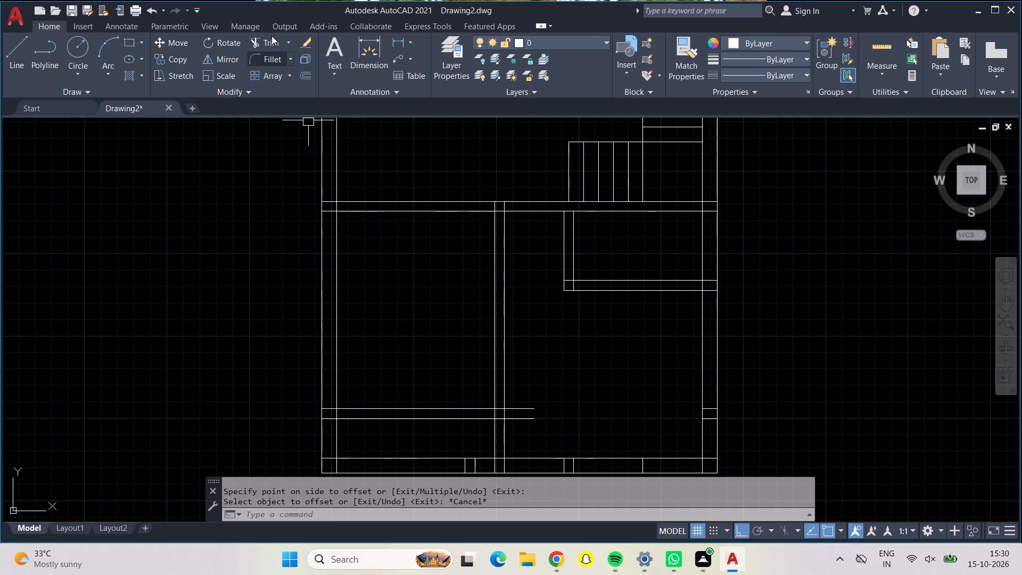
# Trim the ends of the two new horizontal wall lines that extend east past the central partition.
pyautogui.click(269, 35)
pyautogui.press('Escape')
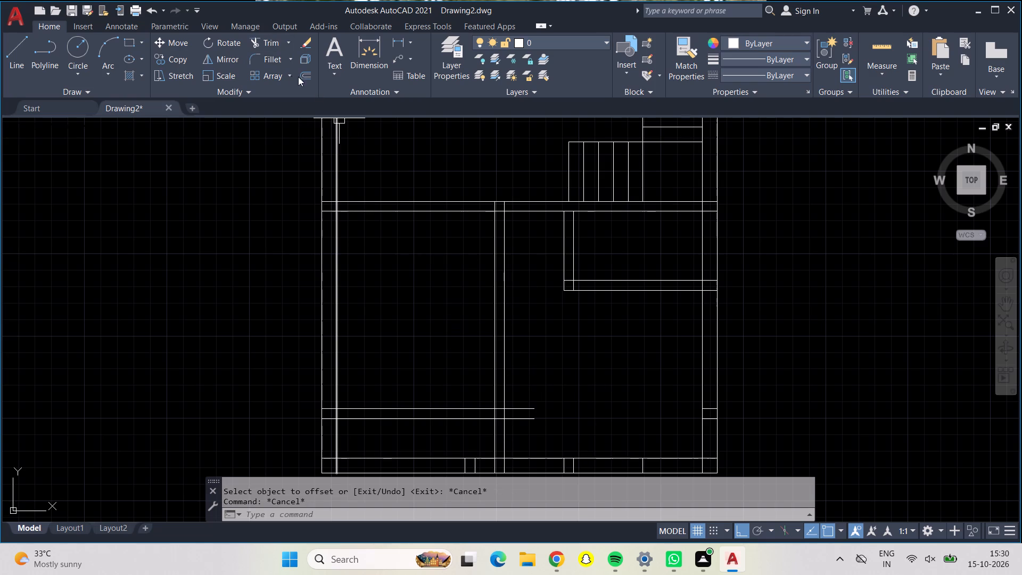
pyautogui.click(257, 46)
pyautogui.click(528, 406)
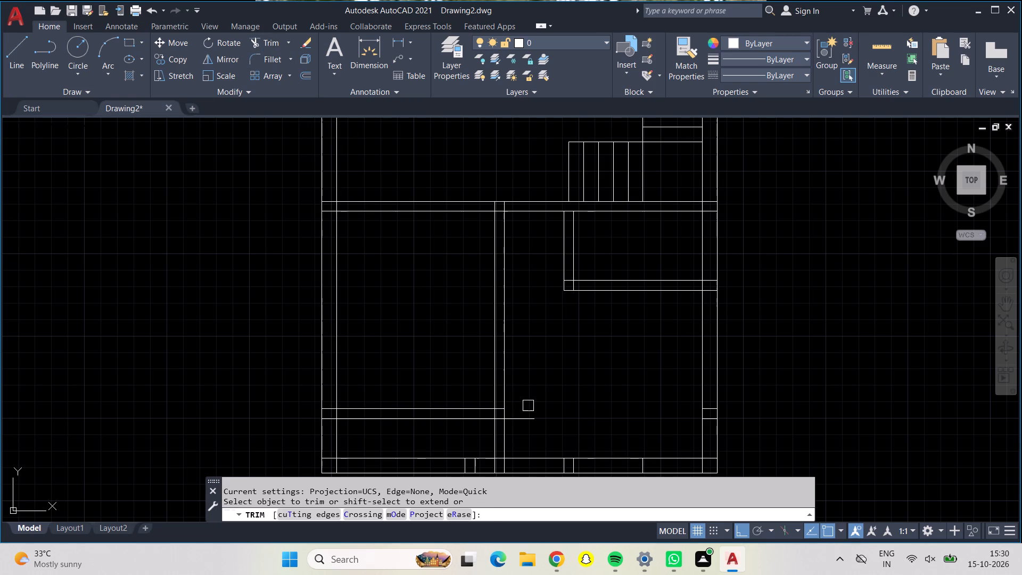
pyautogui.click(522, 422)
pyautogui.moveTo(440, 357); pyautogui.dragTo(406, 260, button='middle')
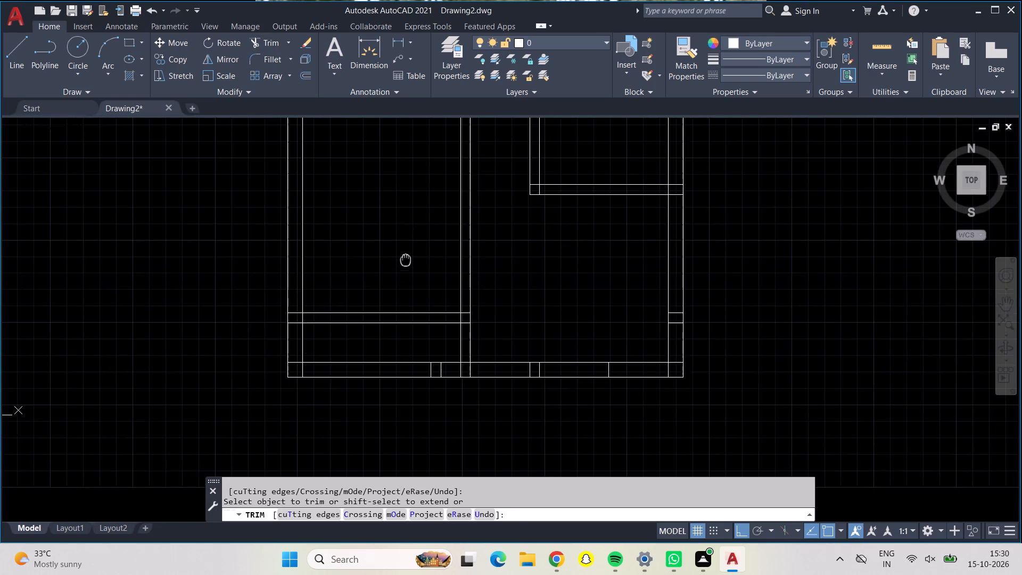
# Trim away the stray horizontal line south of the second floor plan.
pyautogui.moveTo(406, 260); pyautogui.dragTo(405, 251, button='middle')
pyautogui.scroll(-1, 405, 251)
pyautogui.click(397, 401)
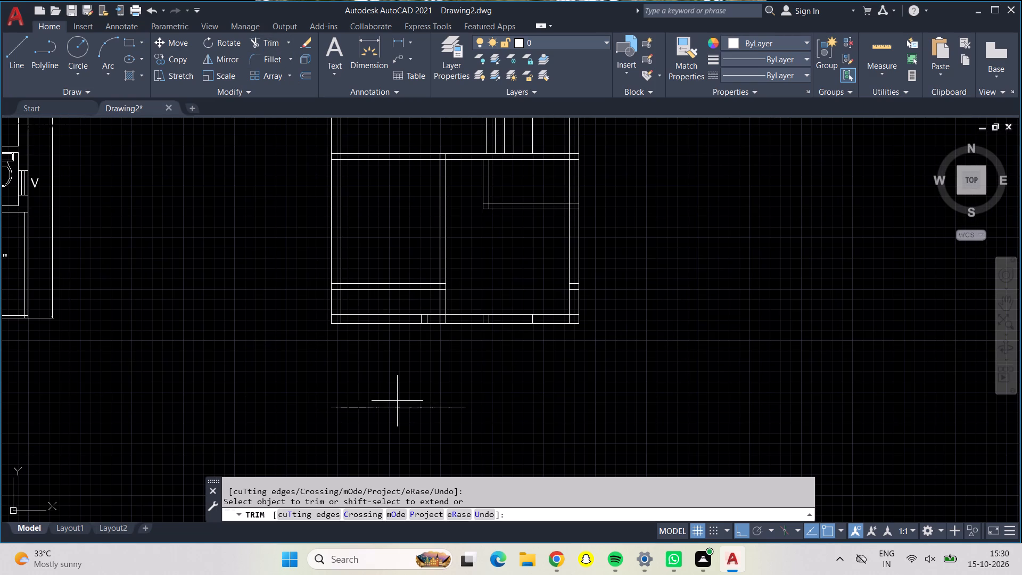
pyautogui.click(399, 417)
# Trim the leftover inner wall lines and stubs around the southwest corner, south of the new horizontal wall and west of the central partition.
pyautogui.scroll(2, 374, 307)
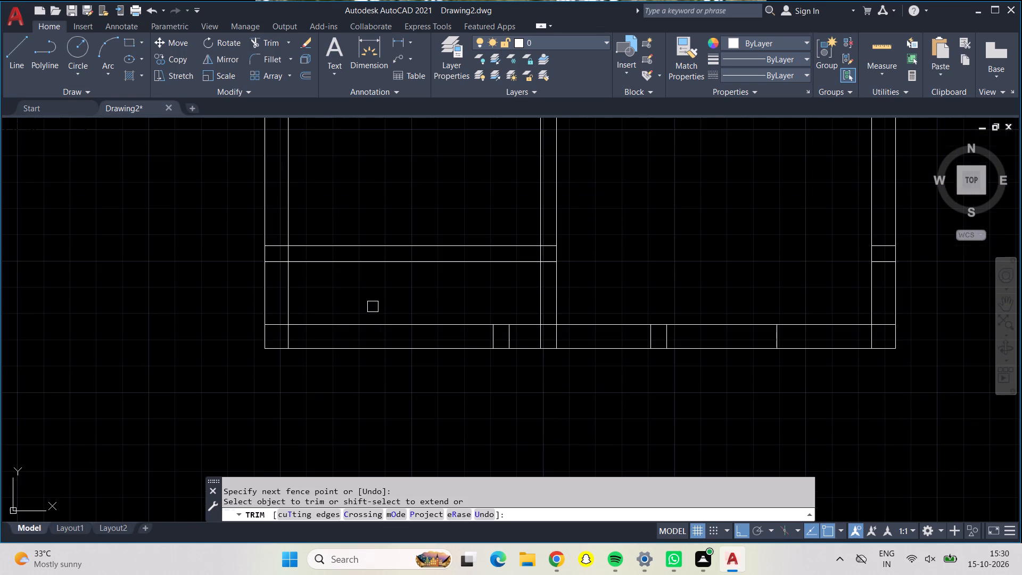
pyautogui.click(276, 261)
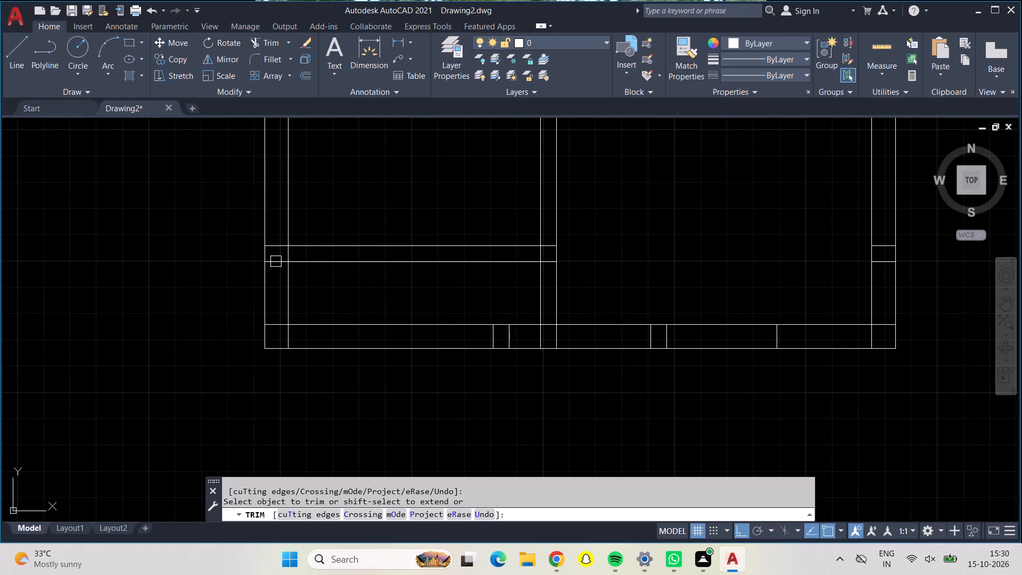
pyautogui.click(275, 326)
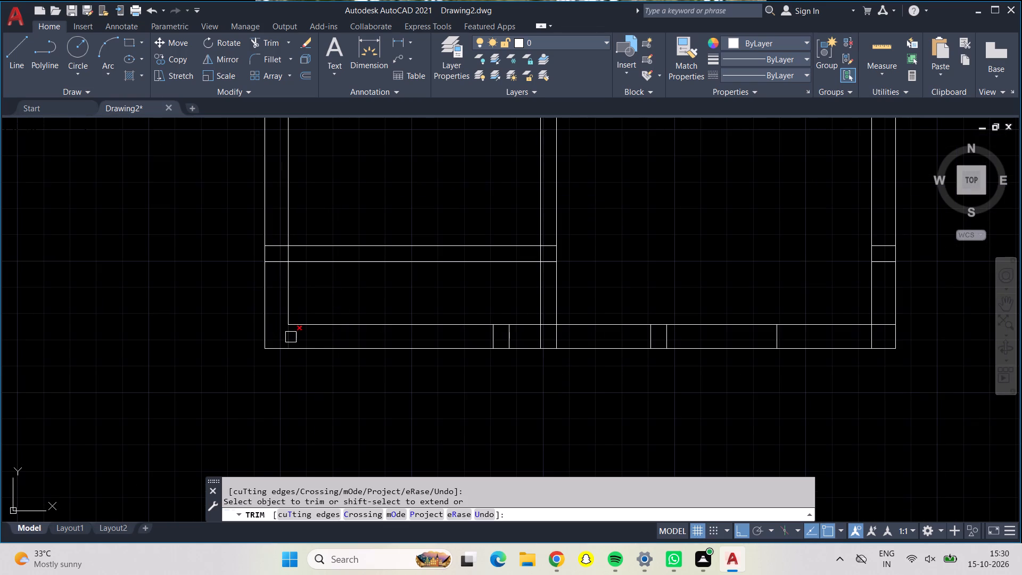
pyautogui.click(291, 337)
pyautogui.click(492, 335)
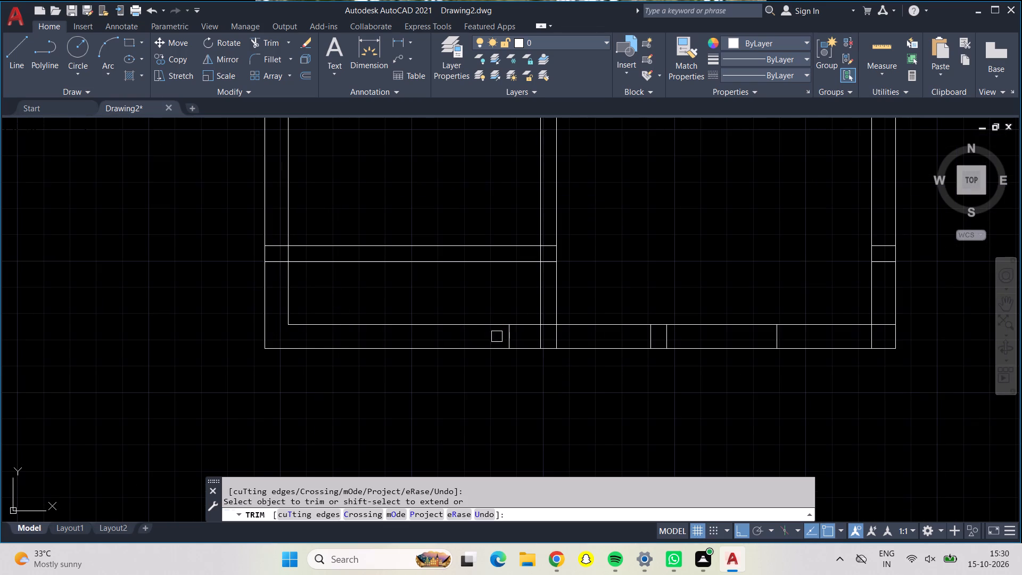
pyautogui.click(505, 340)
pyautogui.click(495, 327)
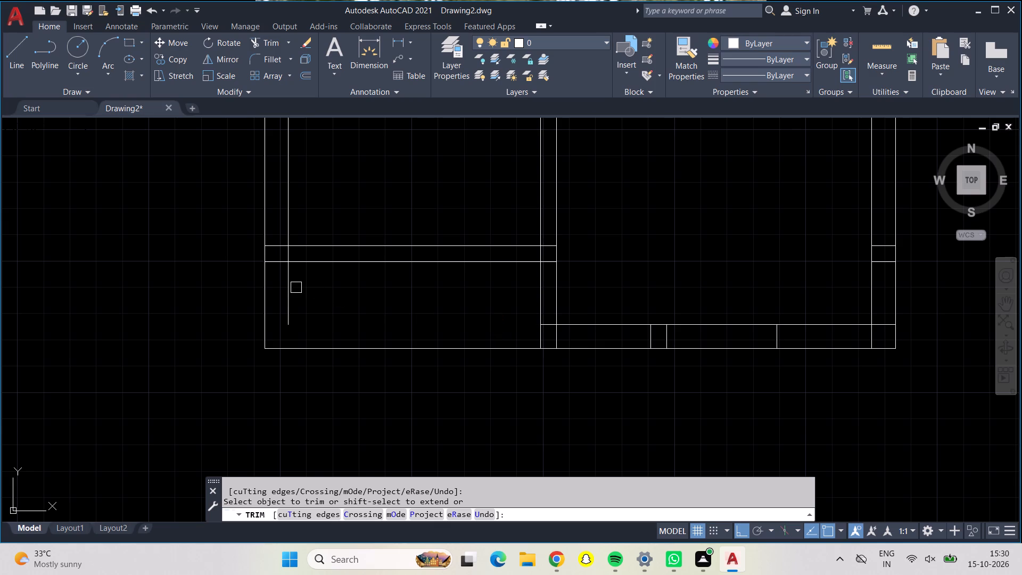
pyautogui.click(289, 284)
# Trim the overlapping lines where the central partition meets the south exterior wall to open the corner.
pyautogui.scroll(3, 551, 328)
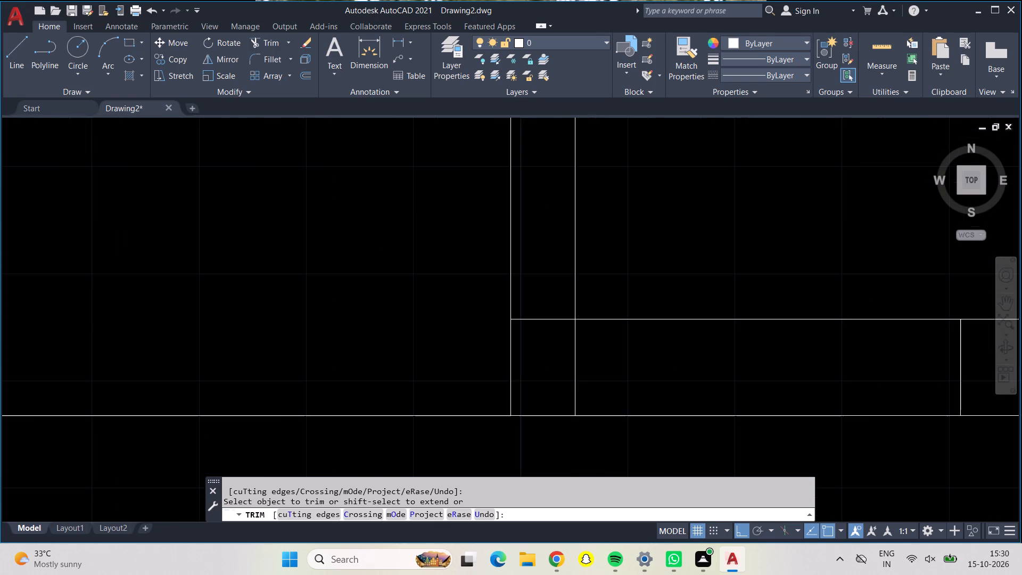
pyautogui.click(548, 319)
pyautogui.moveTo(551, 353); pyautogui.dragTo(614, 367)
# Trim the short vertical stub lines out of the south exterior wall east of the central partition.
pyautogui.scroll(1, 617, 367)
pyautogui.scroll(-1, 619, 368)
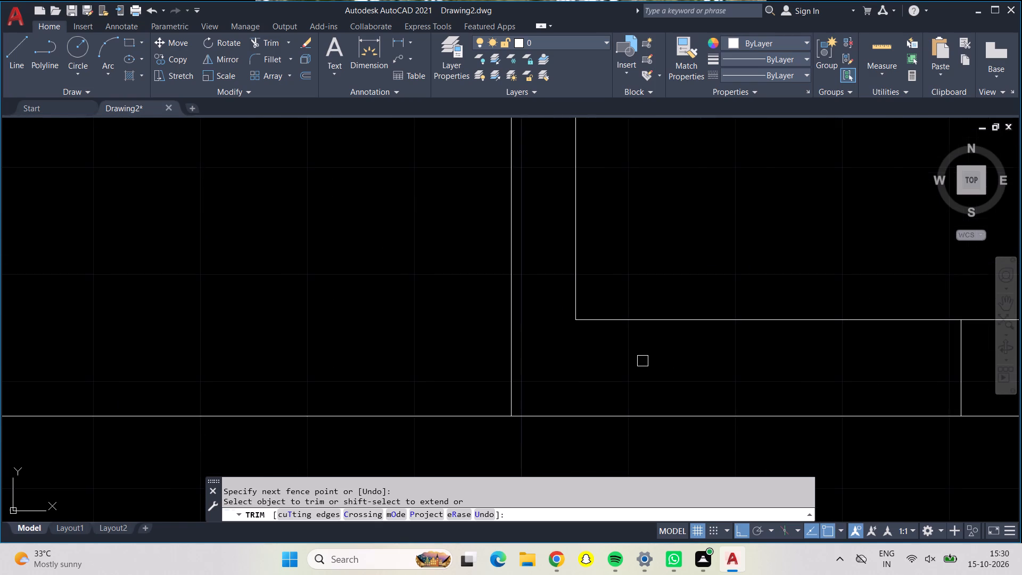
pyautogui.scroll(-2, 643, 361)
pyautogui.moveTo(630, 359); pyautogui.dragTo(425, 388, button='middle')
pyautogui.moveTo(522, 388); pyautogui.dragTo(523, 388)
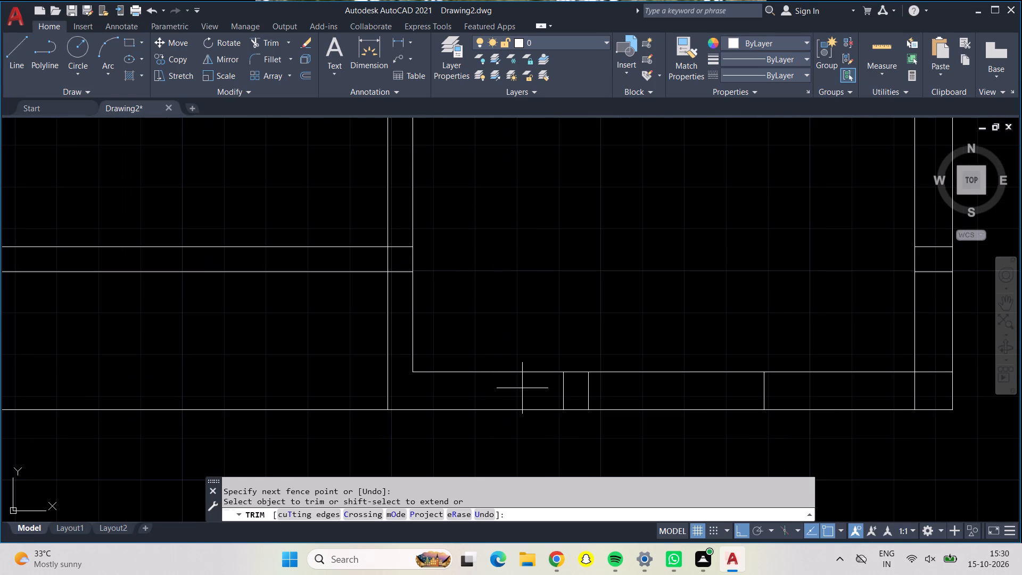
pyautogui.moveTo(523, 388); pyautogui.dragTo(777, 389)
# Trim the crossing inner lines at the southeast corner and the two short horizontal stubs inside the east exterior wall.
pyautogui.moveTo(793, 389); pyautogui.dragTo(516, 404, button='middle')
pyautogui.click(657, 387)
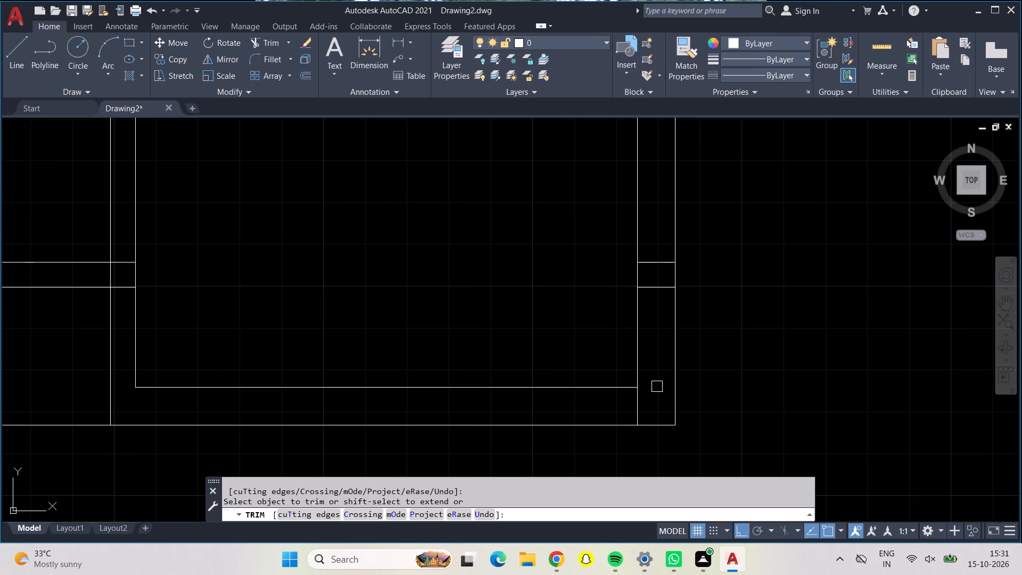
pyautogui.click(639, 410)
pyautogui.moveTo(657, 240); pyautogui.dragTo(654, 282)
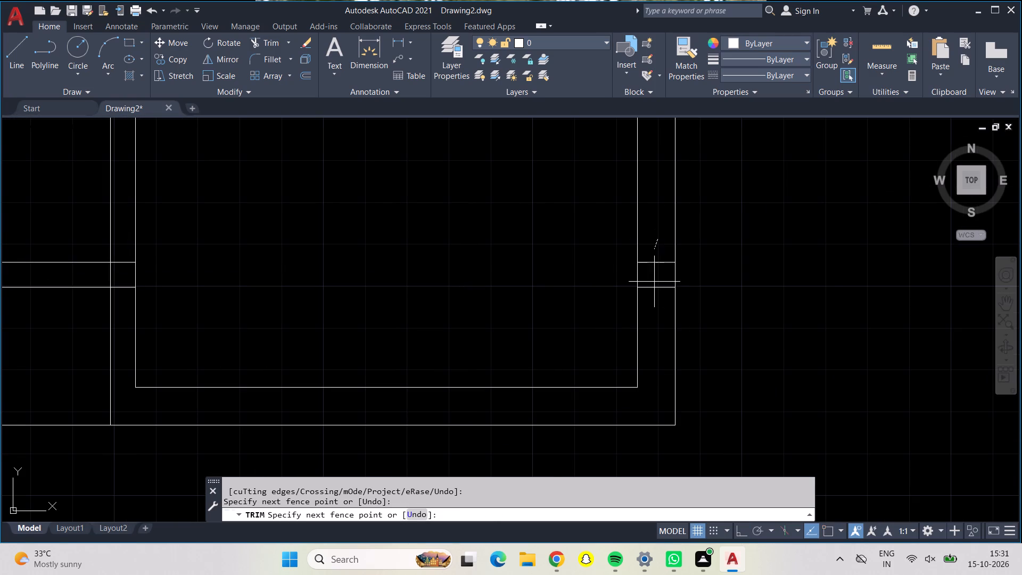
pyautogui.moveTo(654, 282); pyautogui.dragTo(660, 302)
# Trim the overlapping lines where the small eastern room's south wall meets the east exterior wall.
pyautogui.scroll(-2, 660, 301)
pyautogui.moveTo(622, 281); pyautogui.dragTo(507, 476, button='middle')
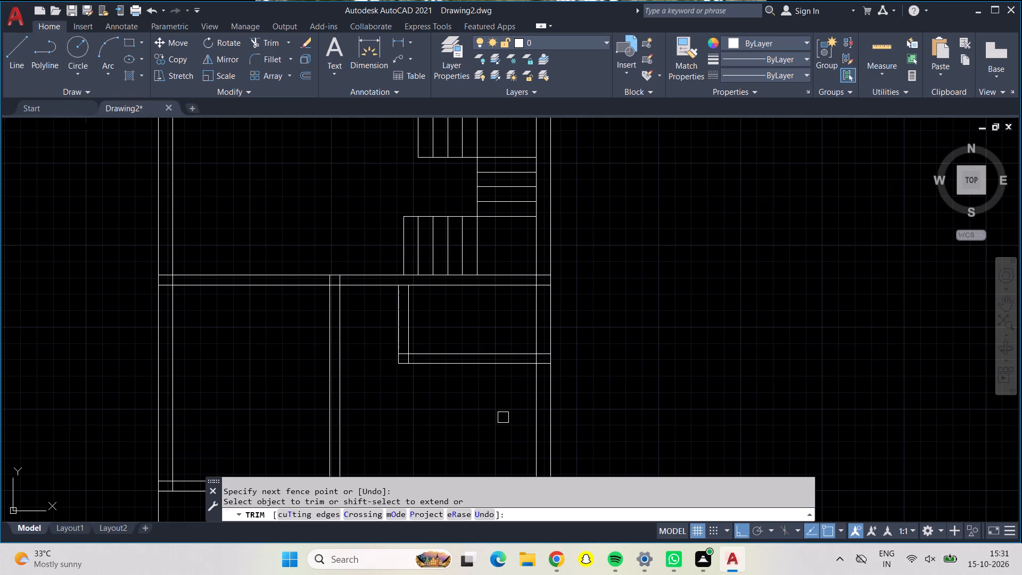
pyautogui.scroll(1, 544, 361)
pyautogui.scroll(-1, 543, 361)
pyautogui.scroll(5, 543, 361)
pyautogui.moveTo(434, 354); pyautogui.dragTo(517, 289)
pyautogui.moveTo(517, 289); pyautogui.dragTo(543, 453)
# Trim the crossing lines at the southwest corner of the small eastern room's walls.
pyautogui.scroll(-2, 539, 420)
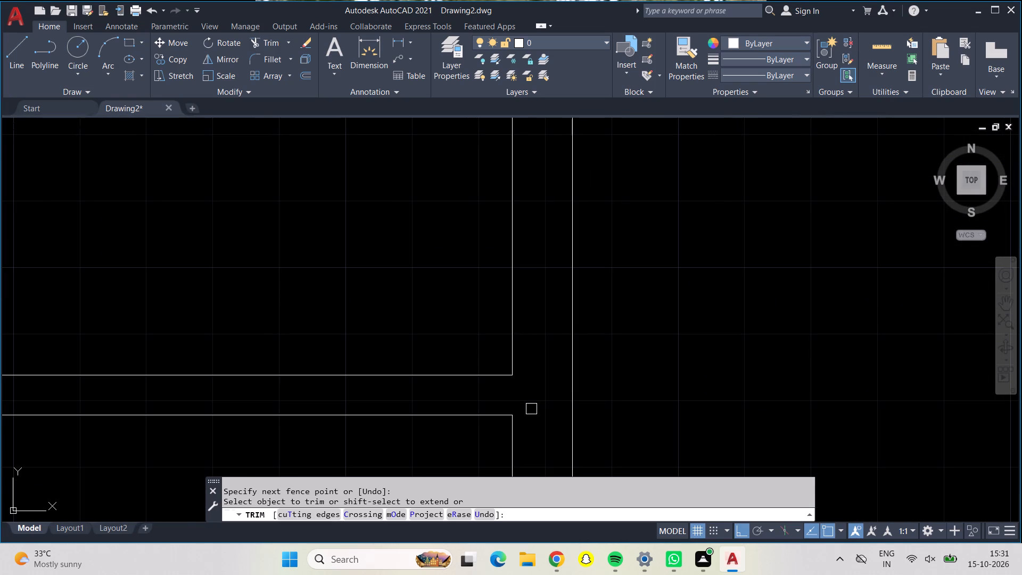
pyautogui.scroll(-1, 439, 305)
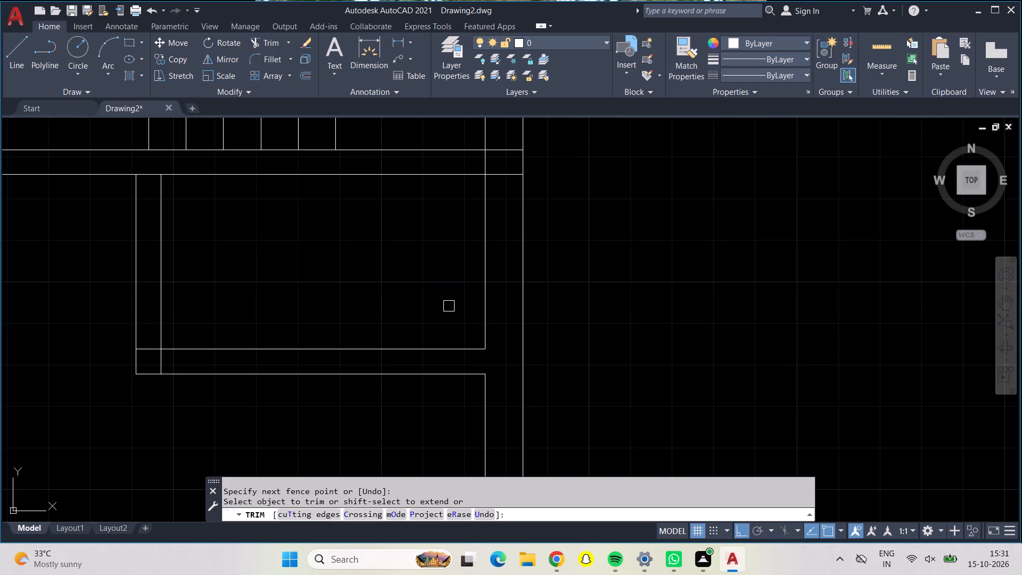
pyautogui.scroll(-1, 450, 307)
pyautogui.scroll(2, 257, 332)
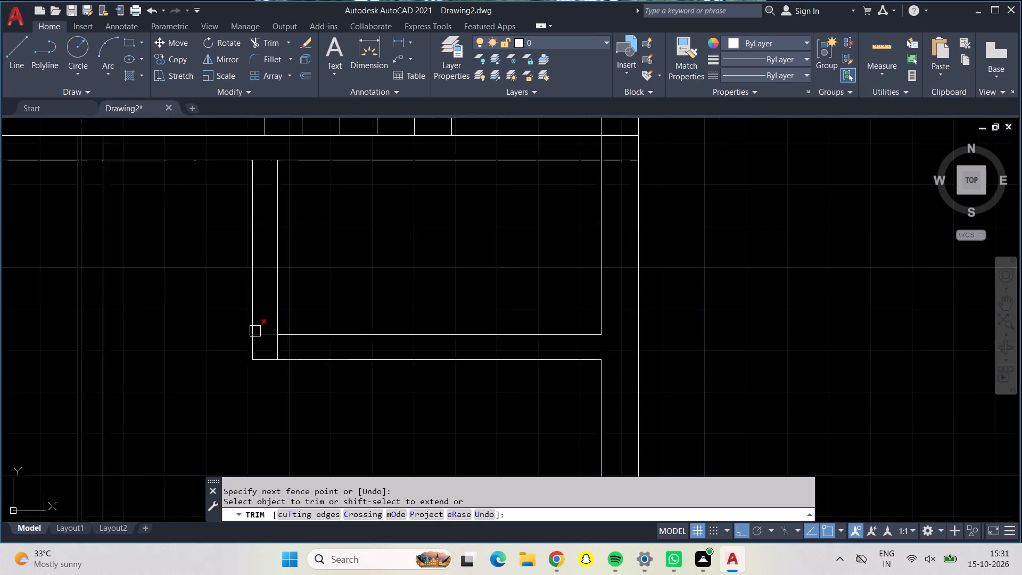
pyautogui.scroll(1, 255, 331)
pyautogui.moveTo(263, 334); pyautogui.dragTo(339, 377)
pyautogui.scroll(-2, 336, 374)
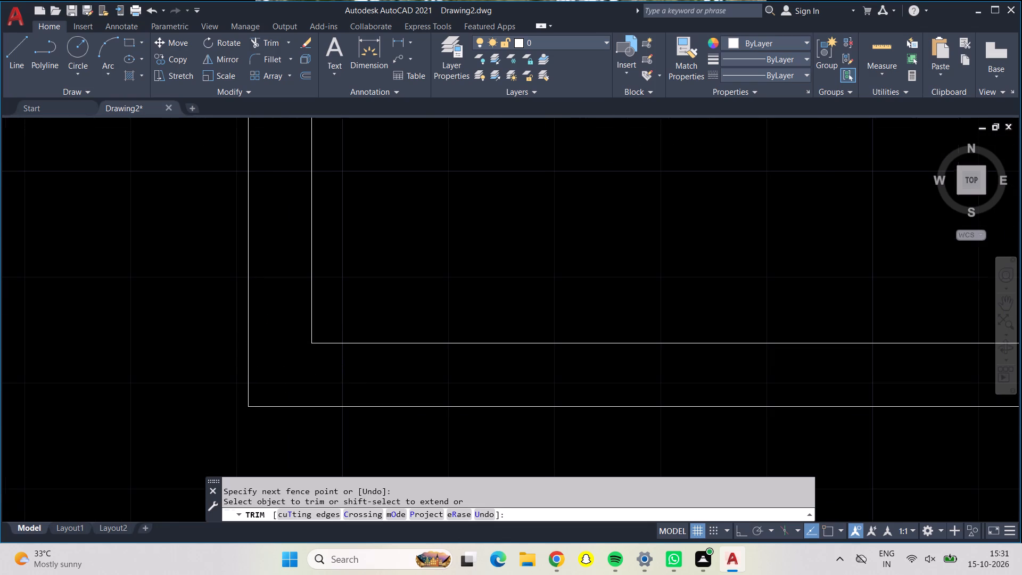
# Trim the wall south of the staircase where the small room's west wall and the central partition join it.
pyautogui.moveTo(368, 300); pyautogui.dragTo(369, 426, button='middle')
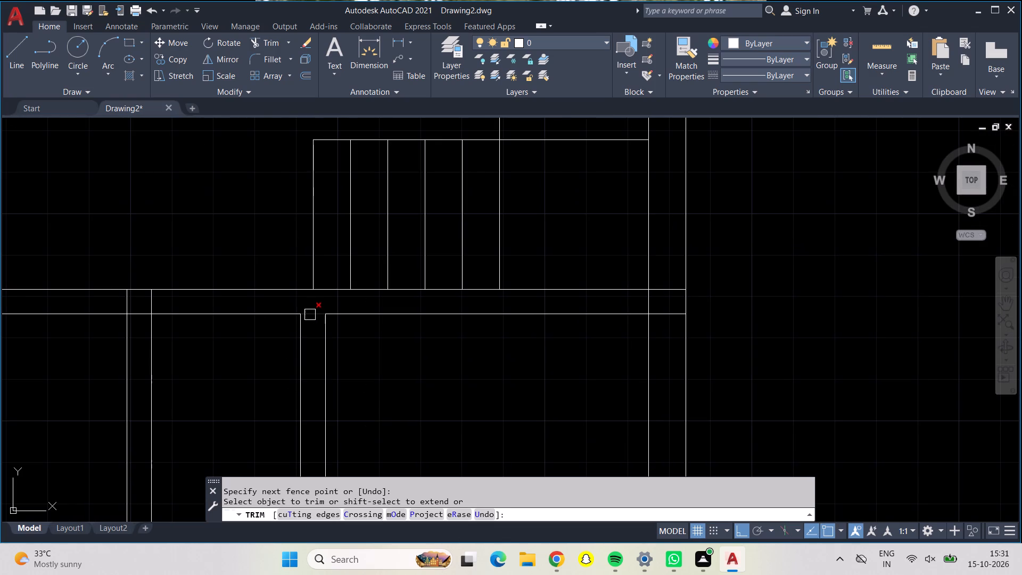
pyautogui.click(312, 312)
pyautogui.click(125, 298)
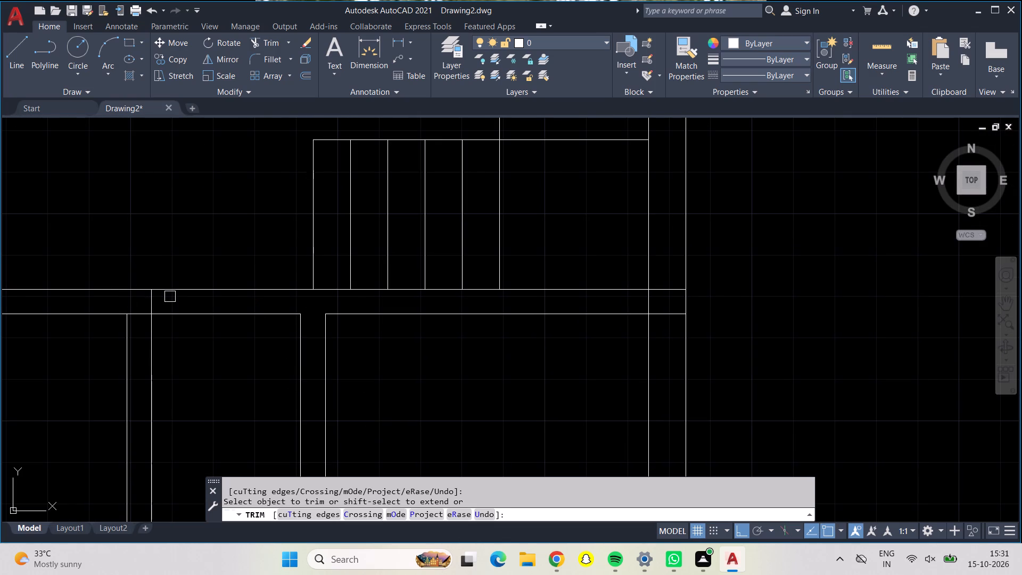
pyautogui.click(151, 303)
pyautogui.click(138, 316)
# Trim the overlapping lines where the wall south of the staircase meets the east exterior wall.
pyautogui.moveTo(244, 333); pyautogui.dragTo(233, 439, button='middle')
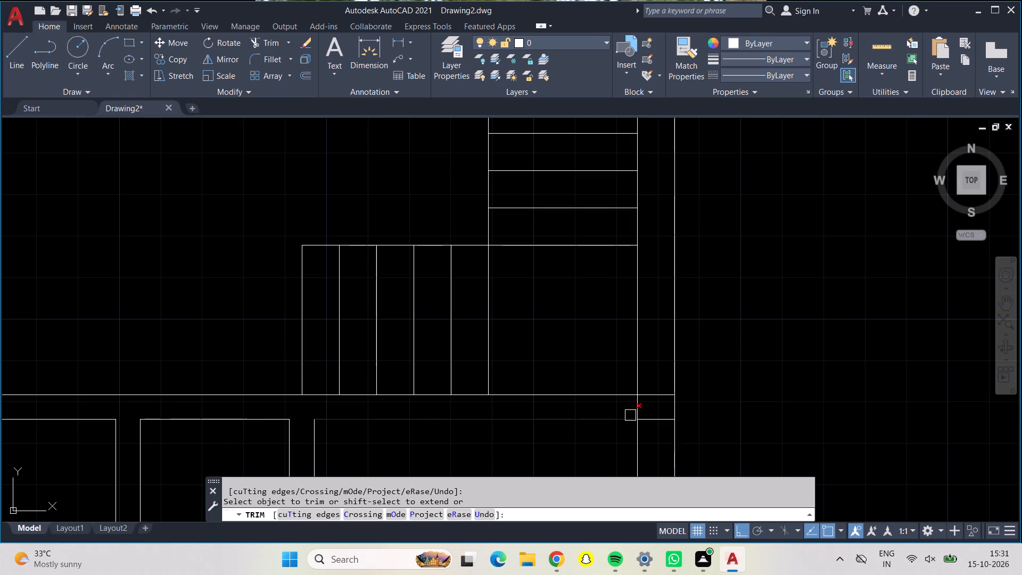
pyautogui.click(639, 407)
pyautogui.click(644, 389)
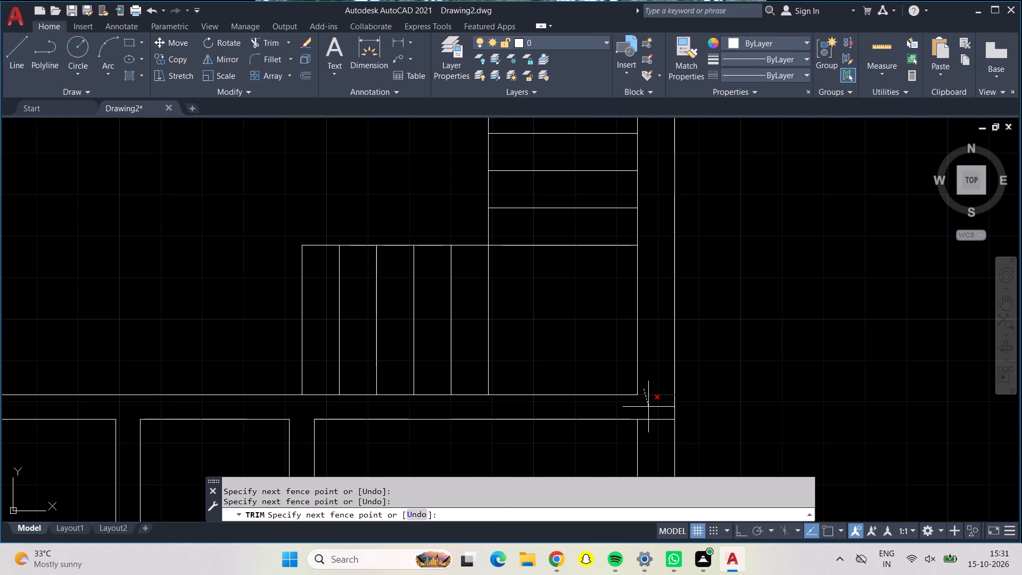
pyautogui.click(650, 417)
pyautogui.click(652, 417)
# Trim the overlapping lines where the wall north of the staircase meets the east exterior wall.
pyautogui.scroll(-2, 652, 417)
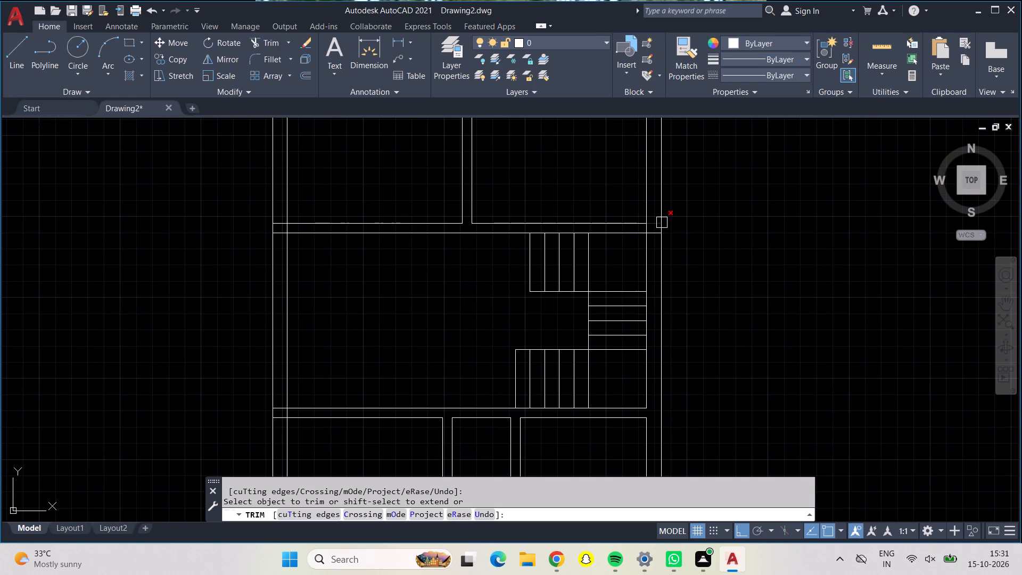
pyautogui.scroll(4, 650, 231)
pyautogui.click(632, 224)
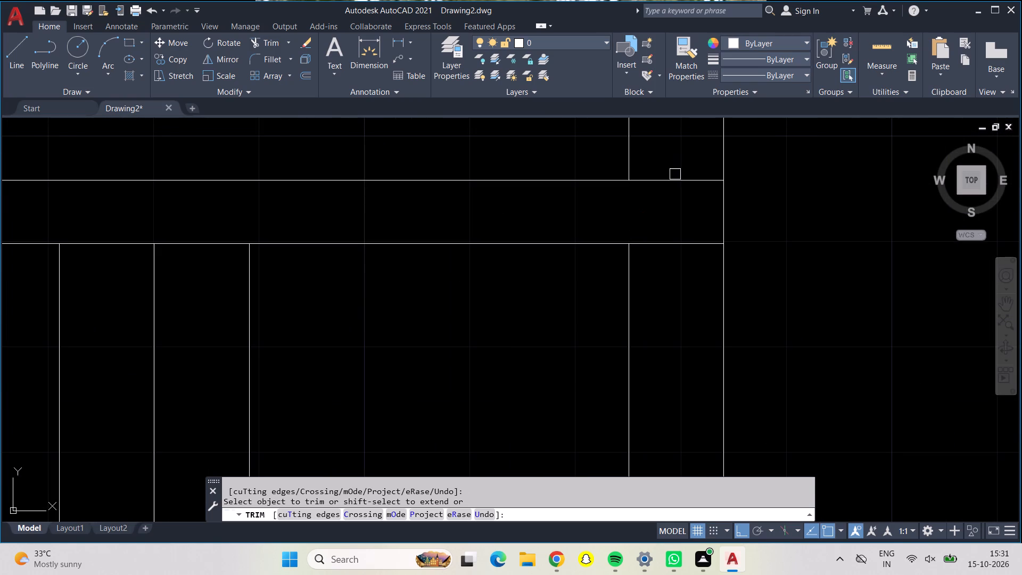
pyautogui.click(677, 177)
pyautogui.click(679, 245)
# Trim the line closing the northern partition where it joins the horizontal wall below the three northernmost rooms.
pyautogui.scroll(-3, 679, 242)
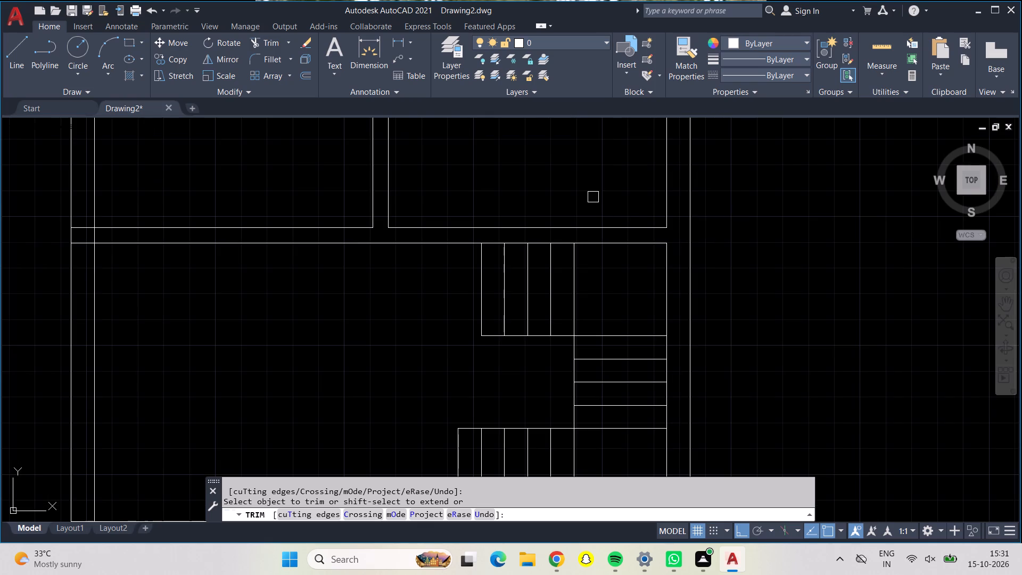
pyautogui.moveTo(582, 194); pyautogui.dragTo(603, 469, button='middle')
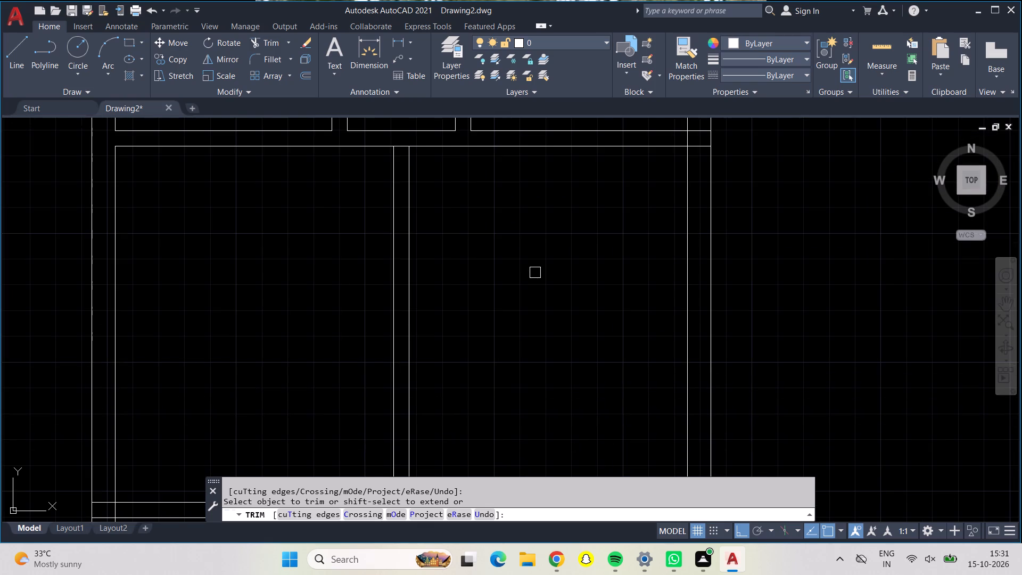
pyautogui.moveTo(535, 273); pyautogui.dragTo(535, 470, button='middle')
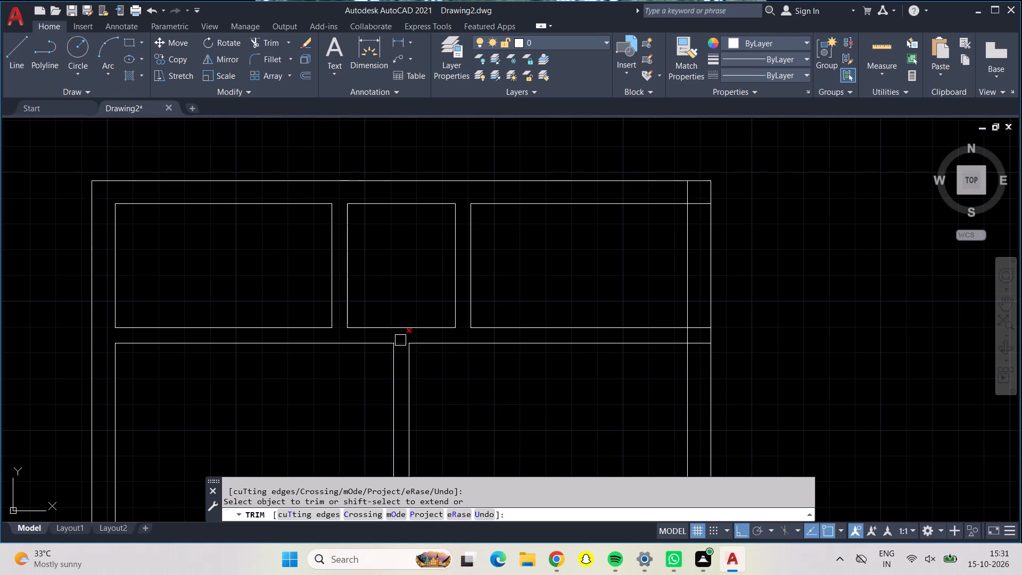
pyautogui.scroll(3, 400, 340)
pyautogui.click(401, 361)
# Trim the overlapping lines where the horizontal wall below the three northernmost rooms meets the east exterior wall.
pyautogui.scroll(-3, 403, 365)
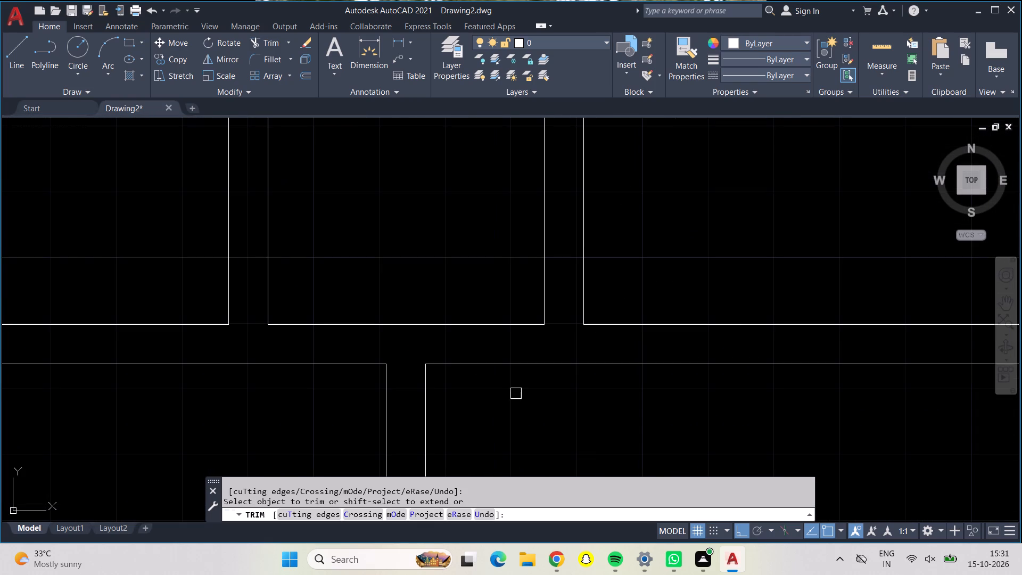
pyautogui.moveTo(593, 442); pyautogui.dragTo(241, 438, button='middle')
pyautogui.click(782, 339)
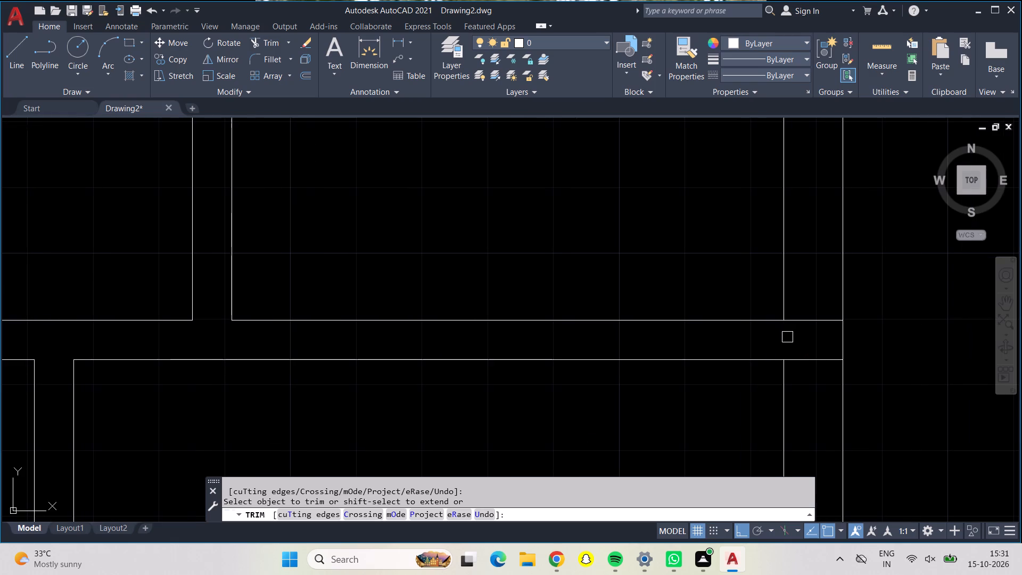
pyautogui.click(807, 324)
pyautogui.click(808, 360)
# Trim the crossing inner wall lines at the northeast corner of the exterior walls.
pyautogui.scroll(-1, 797, 356)
pyautogui.scroll(1, 797, 356)
pyautogui.scroll(-1, 797, 356)
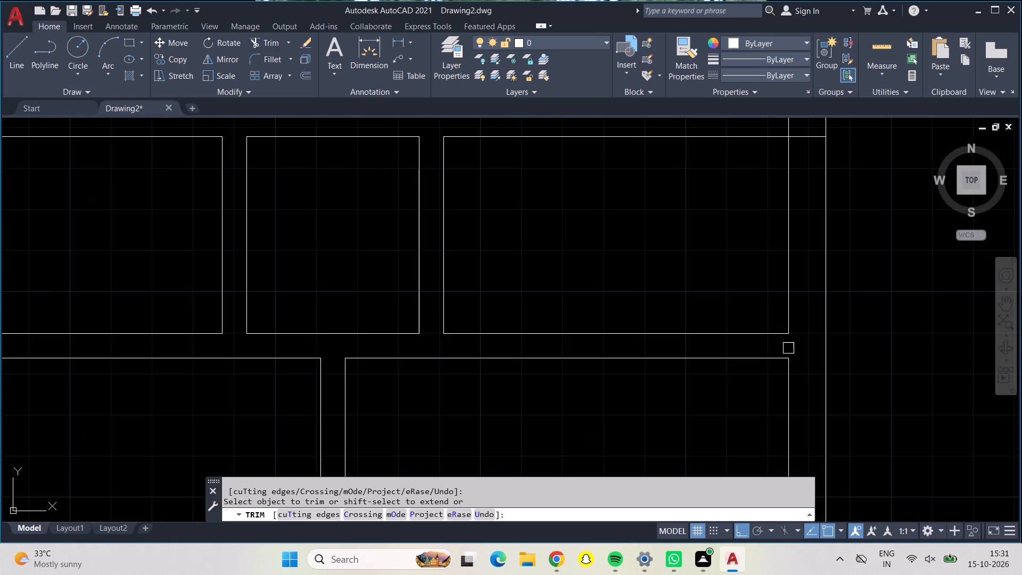
pyautogui.moveTo(740, 266); pyautogui.dragTo(683, 443, button='middle')
pyautogui.click(729, 300)
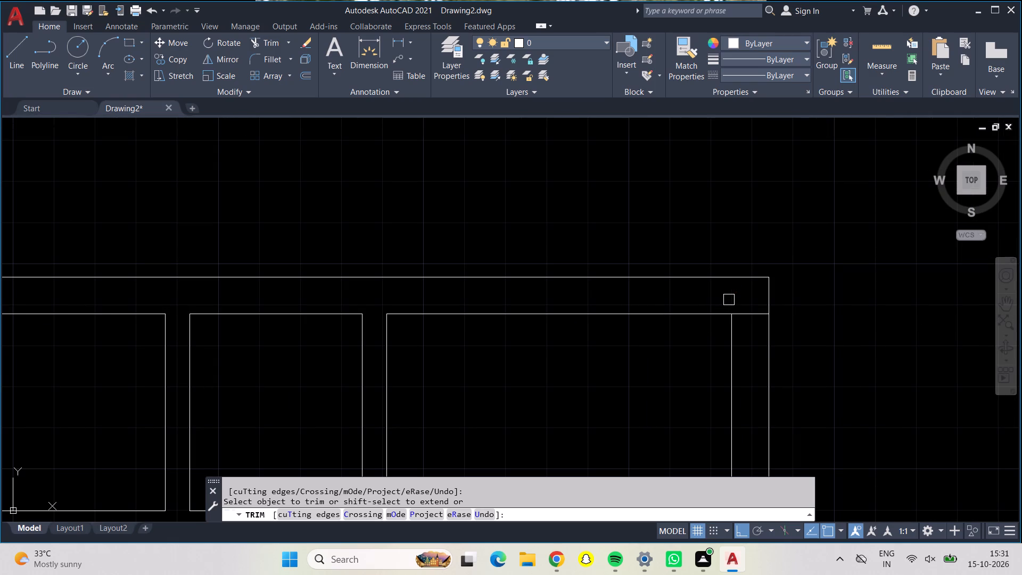
pyautogui.click(749, 315)
# Trim the overlapping lines where the wall north of the staircase meets the west exterior wall.
pyautogui.scroll(1, 750, 315)
pyautogui.scroll(-1, 750, 315)
pyautogui.scroll(1, 623, 360)
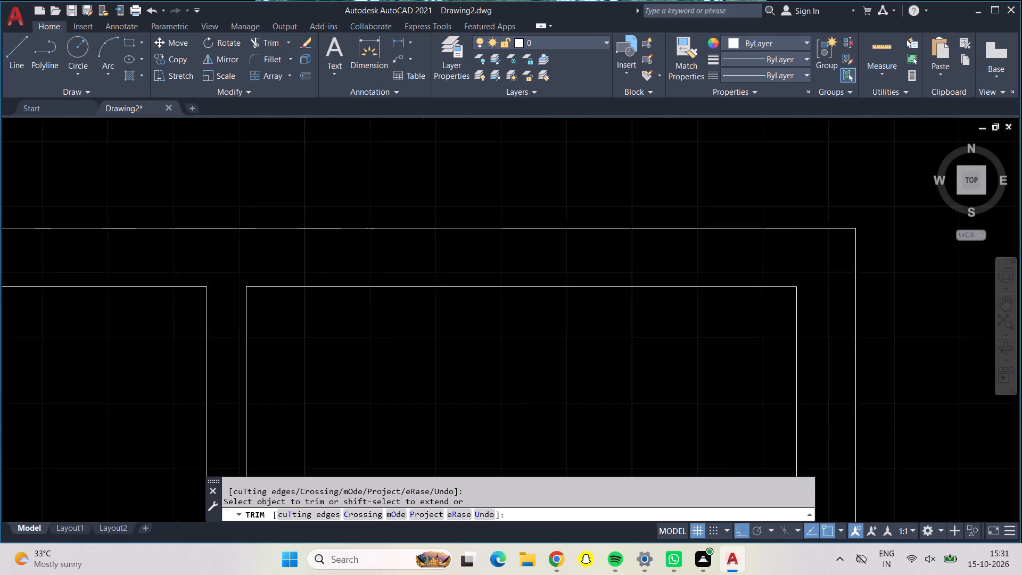
pyautogui.scroll(-2, 623, 360)
pyautogui.moveTo(623, 360); pyautogui.dragTo(850, 217, button='middle')
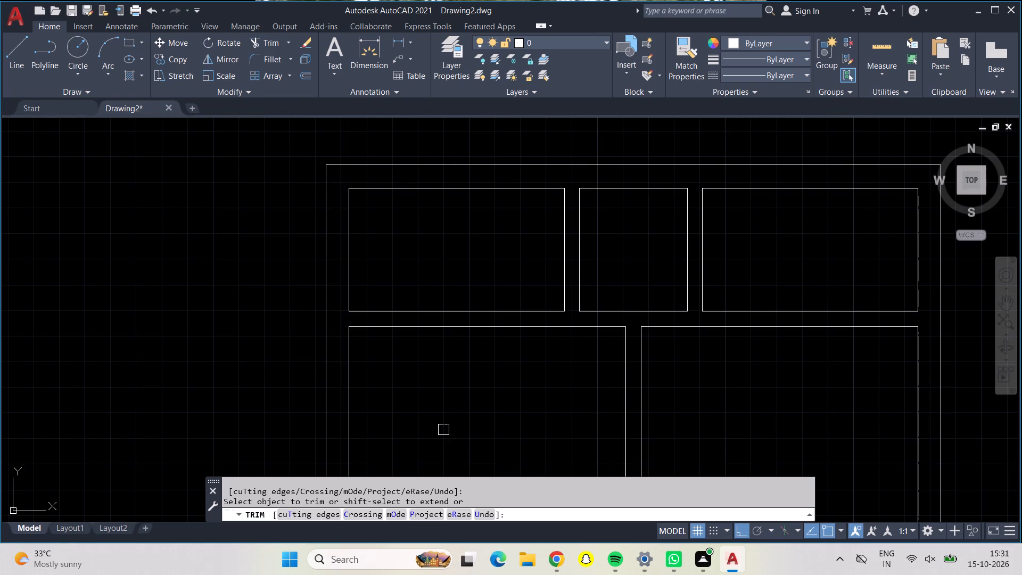
pyautogui.moveTo(444, 425); pyautogui.dragTo(450, 255, button='middle')
pyautogui.moveTo(395, 453); pyautogui.dragTo(441, 308, button='middle')
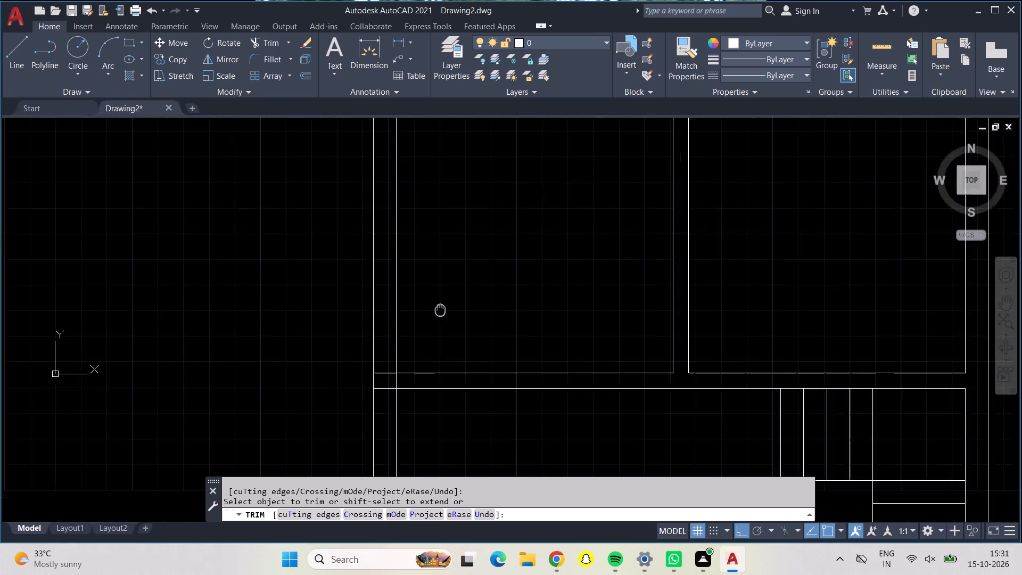
pyautogui.moveTo(441, 308); pyautogui.dragTo(444, 298, button='middle')
pyautogui.scroll(-1, 391, 370)
pyautogui.scroll(2, 391, 370)
pyautogui.moveTo(391, 340); pyautogui.dragTo(397, 363)
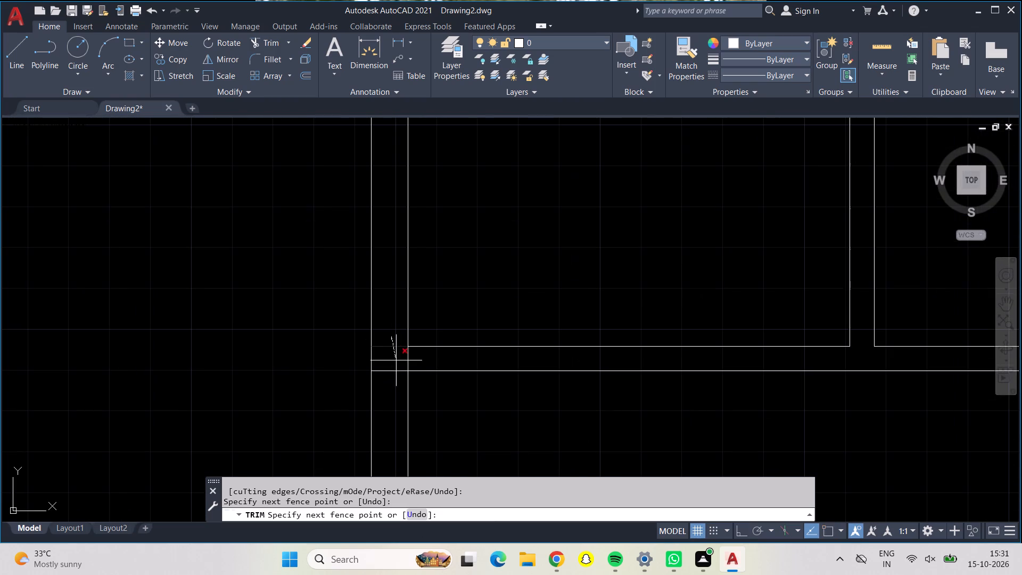
pyautogui.moveTo(397, 363); pyautogui.dragTo(398, 382)
pyautogui.click(405, 365)
# Trim the overlapping lines where the wall south of the staircase meets the west exterior wall.
pyautogui.scroll(1, 405, 365)
pyautogui.scroll(-2, 405, 365)
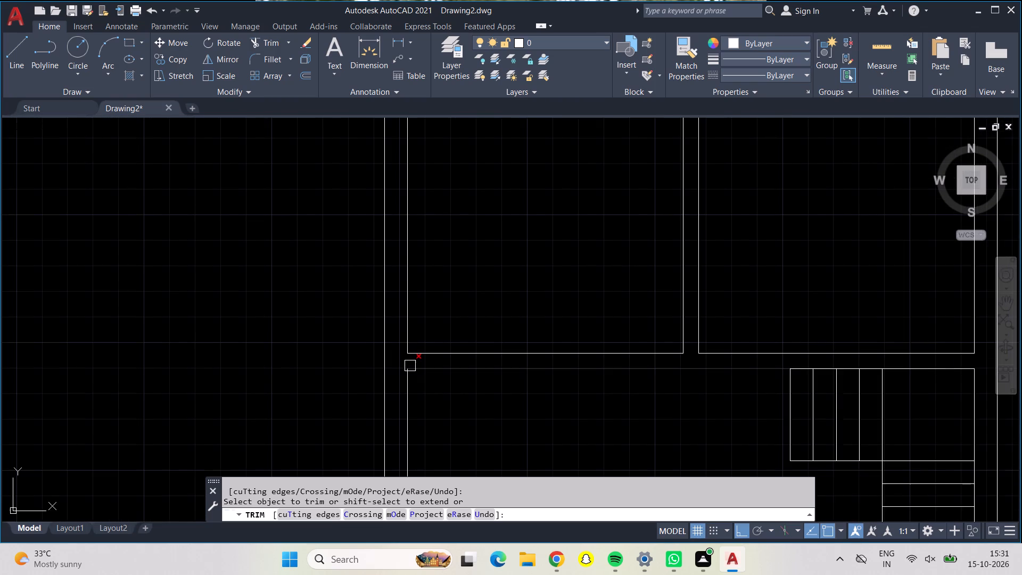
pyautogui.scroll(-2, 471, 290)
pyautogui.moveTo(471, 290); pyautogui.dragTo(467, 256, button='middle')
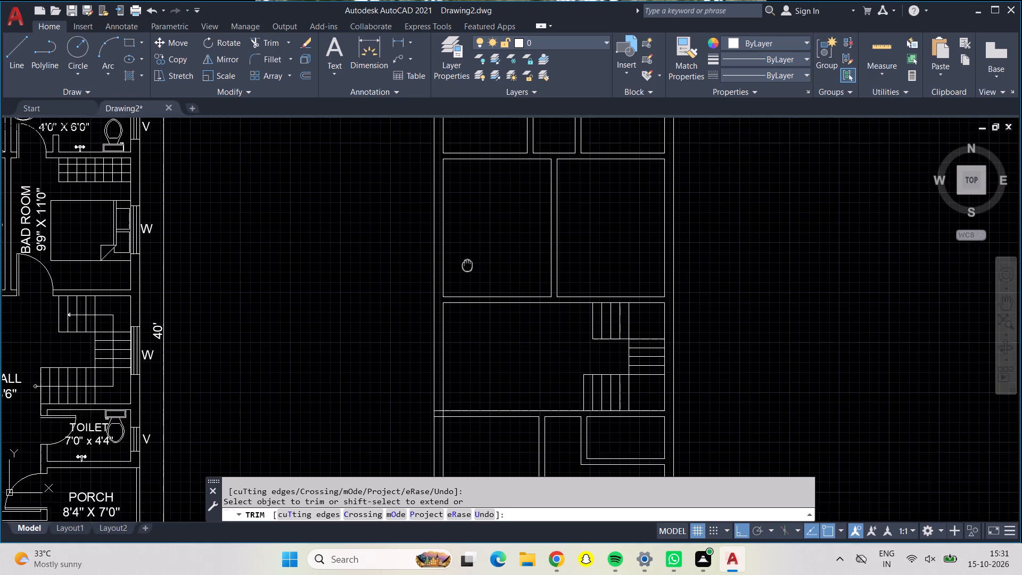
pyautogui.moveTo(467, 256); pyautogui.dragTo(467, 215, button='middle')
pyautogui.scroll(-1, 437, 356)
pyautogui.scroll(4, 435, 355)
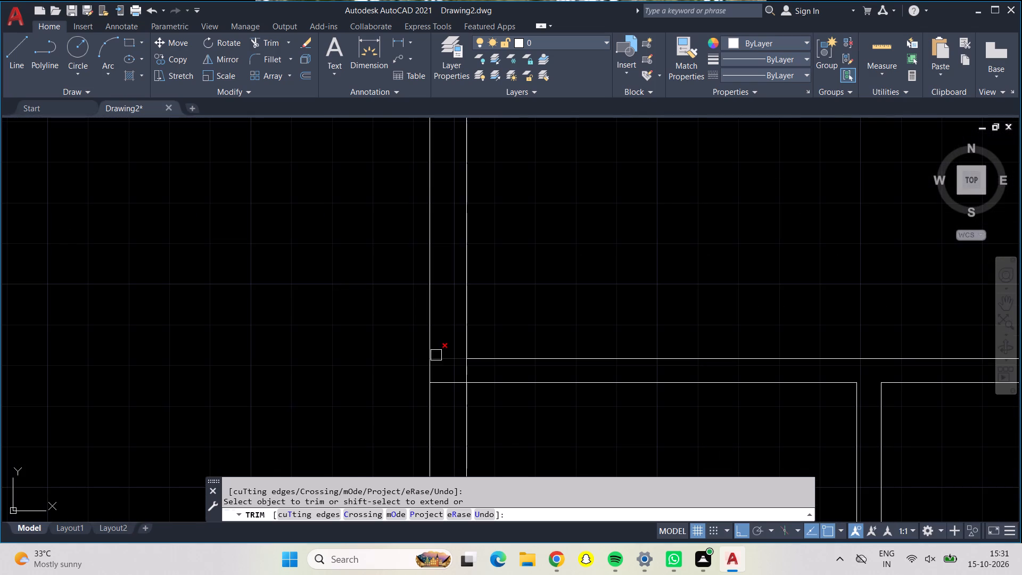
pyautogui.click(448, 360)
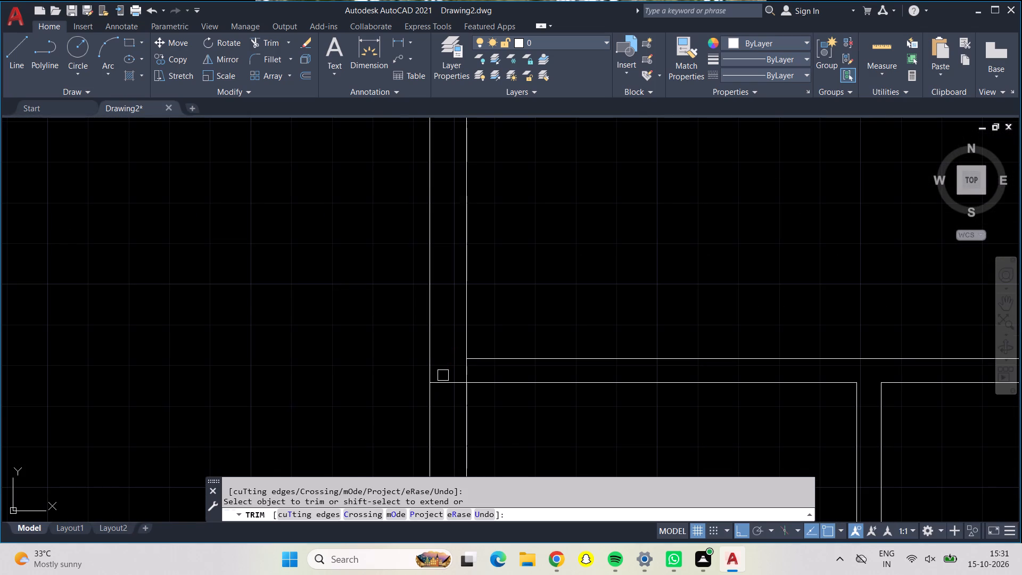
pyautogui.click(444, 379)
pyautogui.click(467, 373)
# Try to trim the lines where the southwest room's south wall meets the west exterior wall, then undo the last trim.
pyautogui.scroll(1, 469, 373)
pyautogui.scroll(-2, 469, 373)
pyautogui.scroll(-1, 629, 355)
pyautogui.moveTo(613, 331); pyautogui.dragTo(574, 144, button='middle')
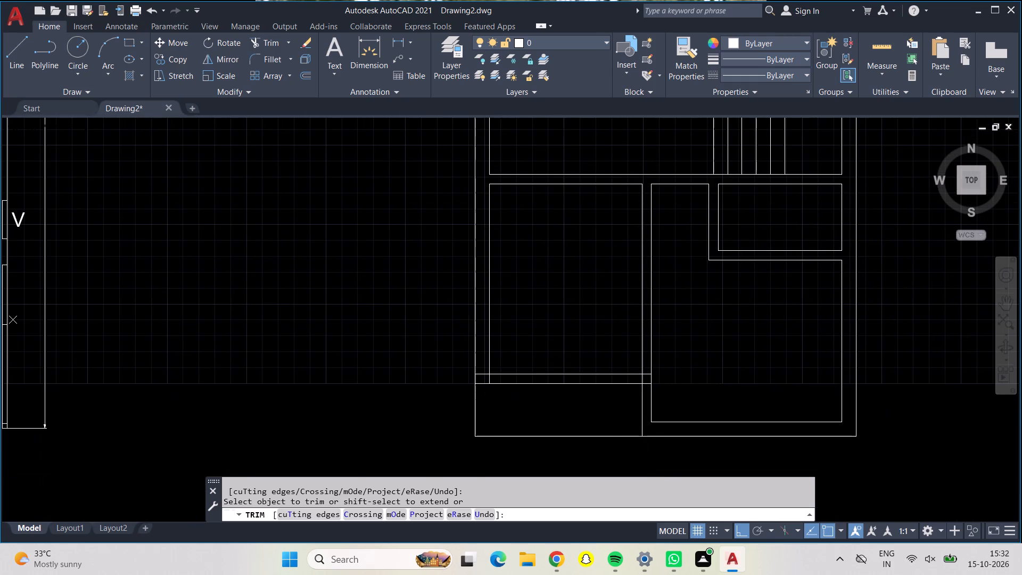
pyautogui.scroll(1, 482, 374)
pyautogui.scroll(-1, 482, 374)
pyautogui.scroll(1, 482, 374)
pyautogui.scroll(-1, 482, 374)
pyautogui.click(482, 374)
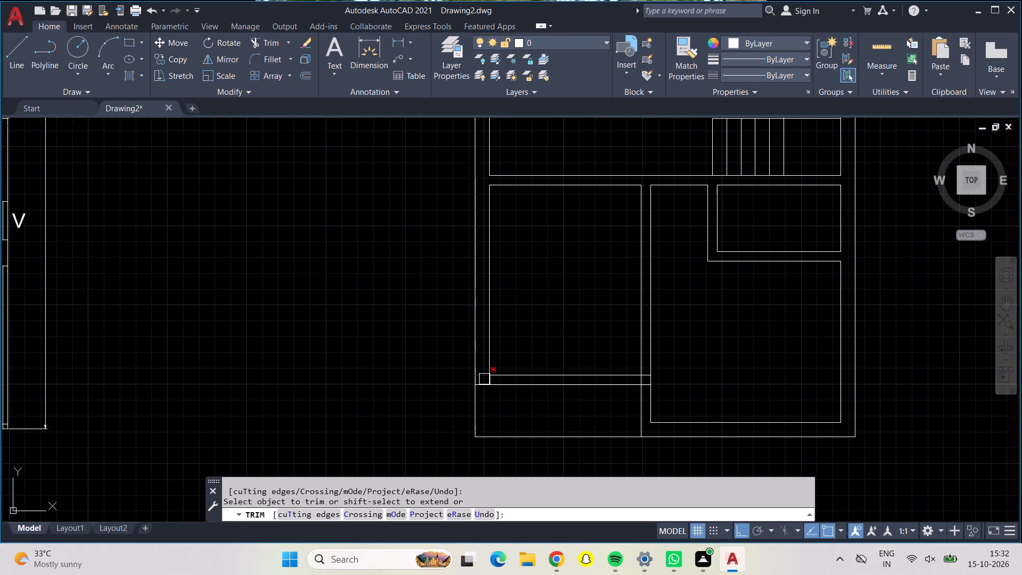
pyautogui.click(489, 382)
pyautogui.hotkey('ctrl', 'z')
# Trim the inner wall lines crossing at the southwest room's southwest corner, keeping the wall's lower line up to the exterior face.
pyautogui.scroll(1, 482, 373)
pyautogui.scroll(-1, 482, 373)
pyautogui.scroll(1, 482, 373)
pyautogui.scroll(-1, 482, 373)
pyautogui.scroll(2, 482, 373)
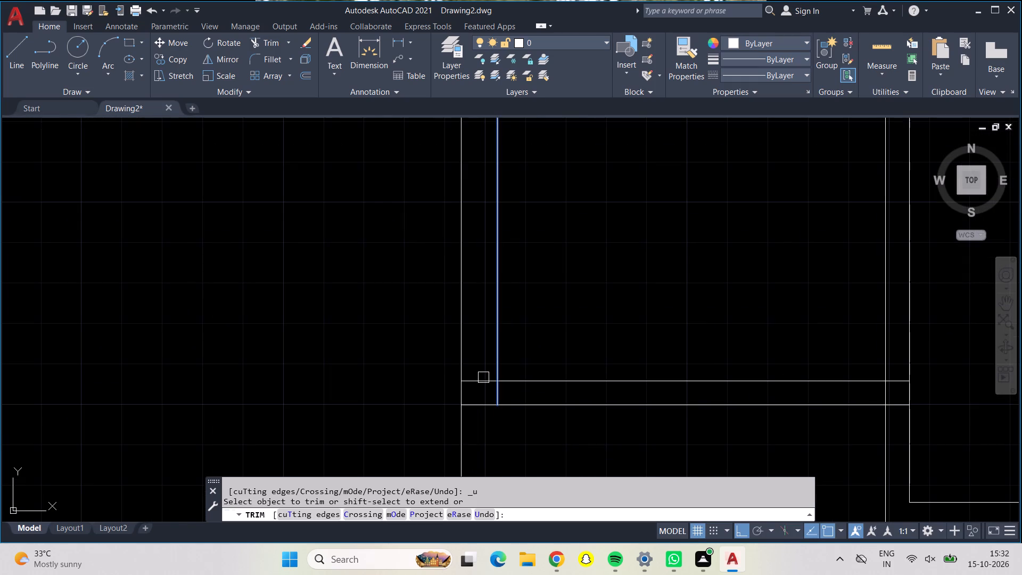
pyautogui.click(483, 378)
pyautogui.click(496, 392)
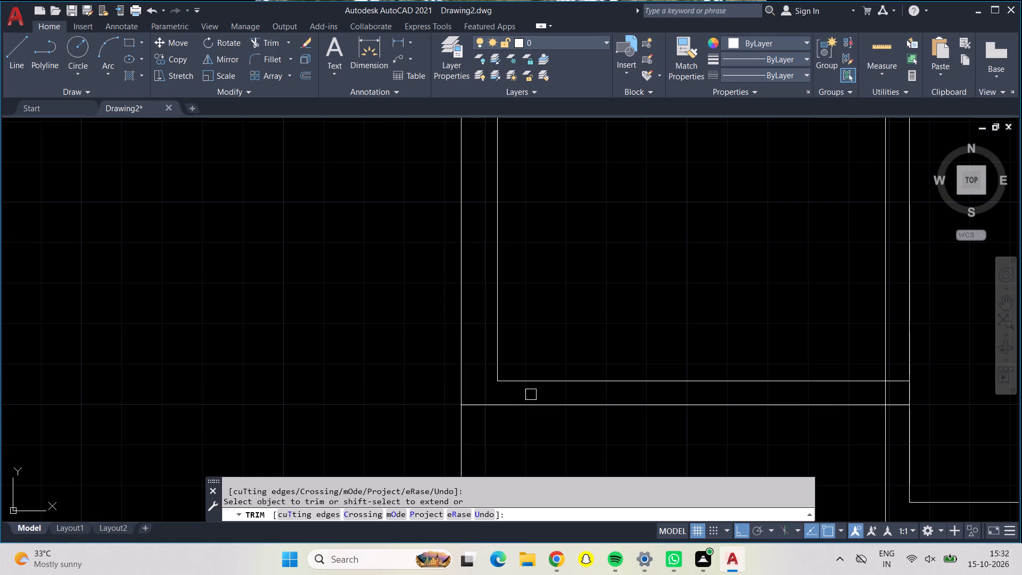
# Trim the overlapping lines where the southwest room's south wall meets the vertical partition at its east end.
pyautogui.scroll(-2, 531, 395)
pyautogui.scroll(1, 673, 396)
pyautogui.scroll(-1, 673, 396)
pyautogui.scroll(2, 673, 396)
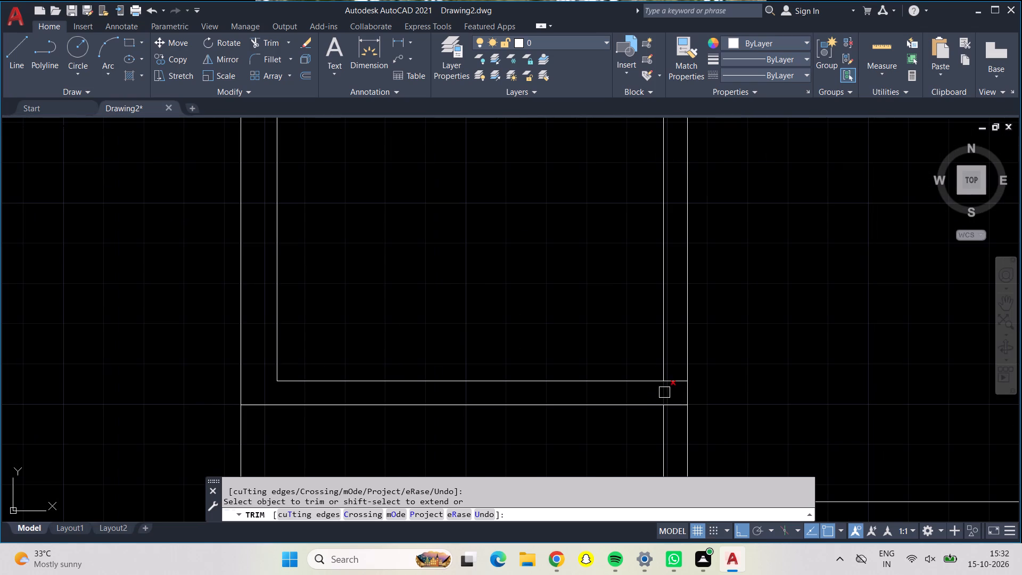
pyautogui.click(664, 392)
pyautogui.click(675, 385)
pyautogui.click(677, 402)
# Offset the inner line of the southwest room's south wall 9" to the south.
pyautogui.scroll(-1, 637, 428)
pyautogui.moveTo(637, 428); pyautogui.dragTo(621, 395, button='middle')
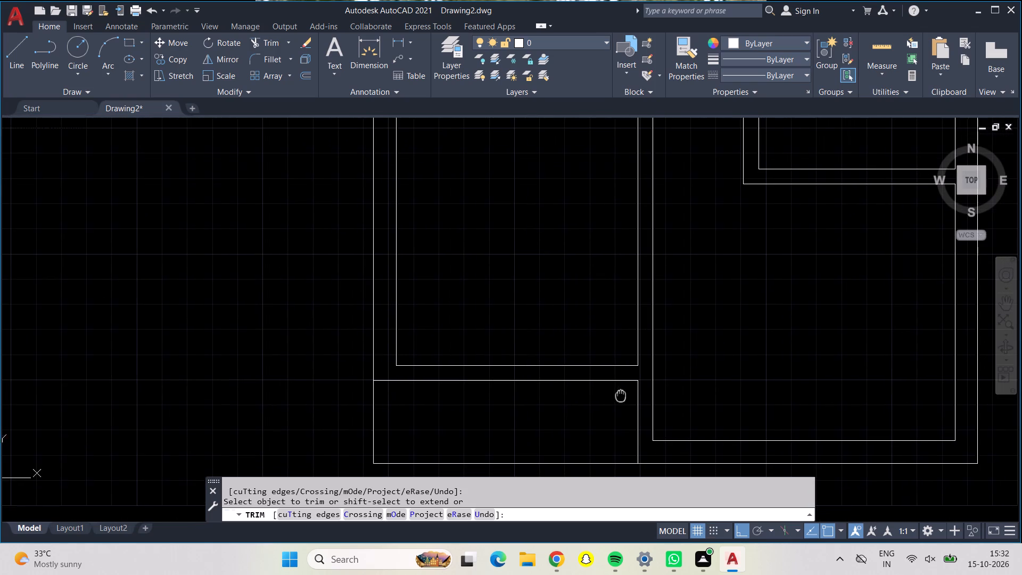
pyautogui.press('Escape')
pyautogui.press('o')
pyautogui.press('Return')
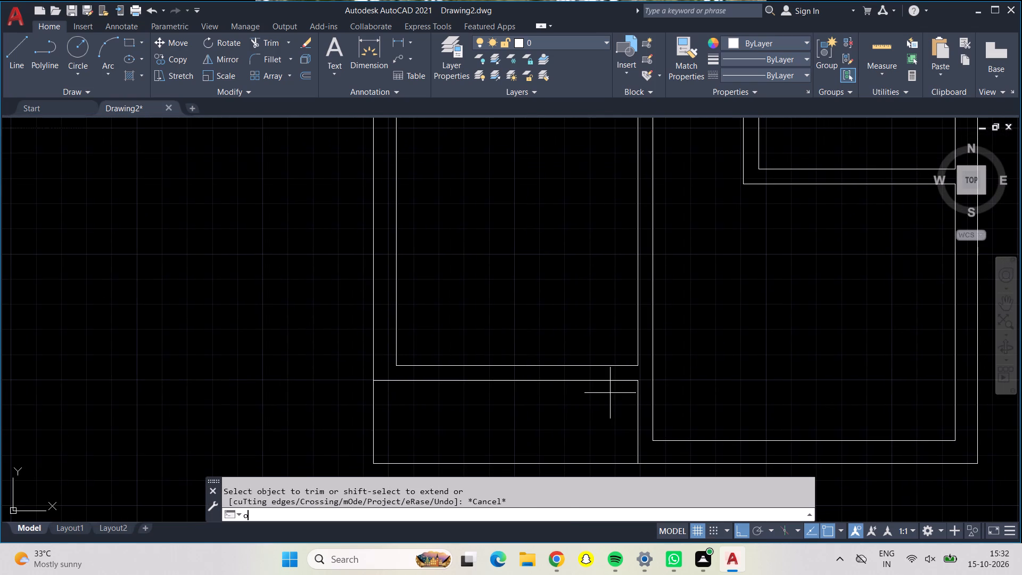
pyautogui.write('9"')
pyautogui.press('Return')
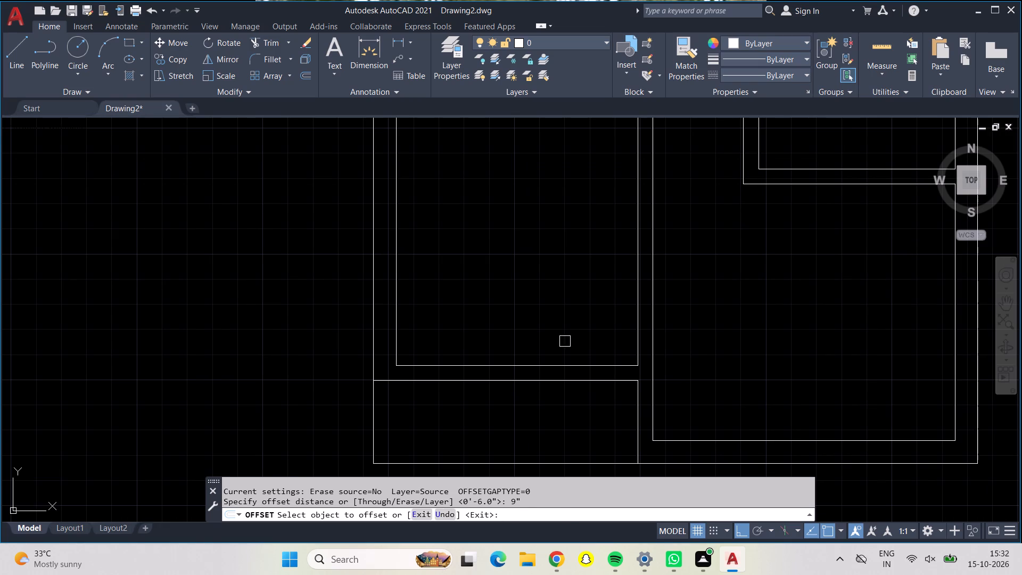
pyautogui.click(577, 361)
pyautogui.click(580, 383)
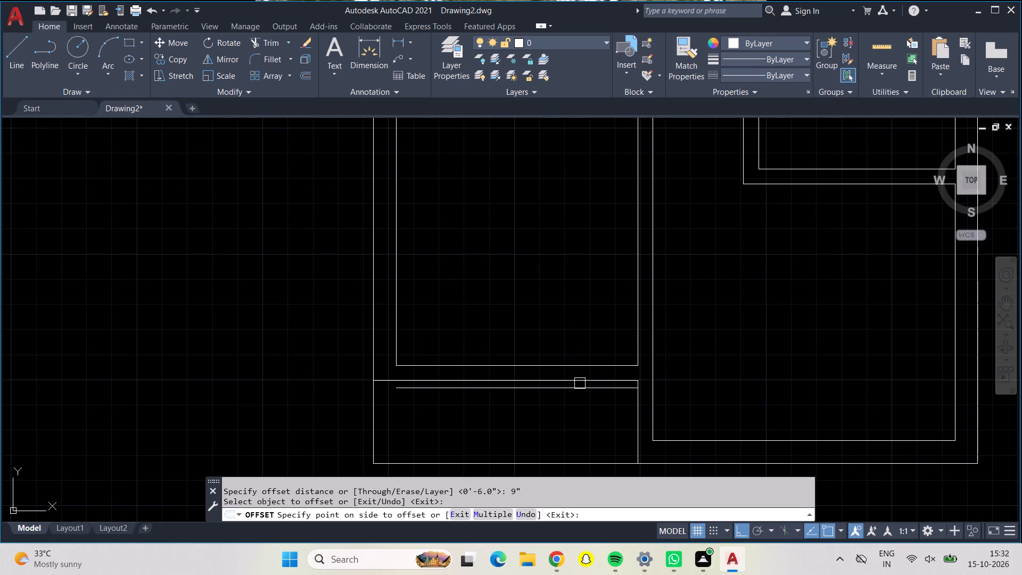
# Draw a horizontal line from the offset line's west end to the outer face of the west exterior wall.
pyautogui.click(20, 72)
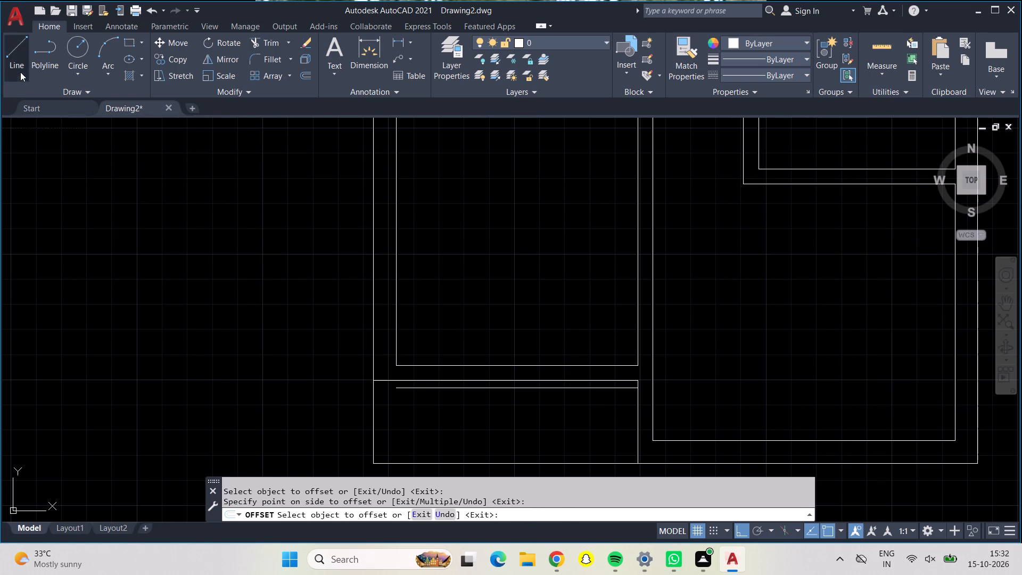
pyautogui.click(395, 389)
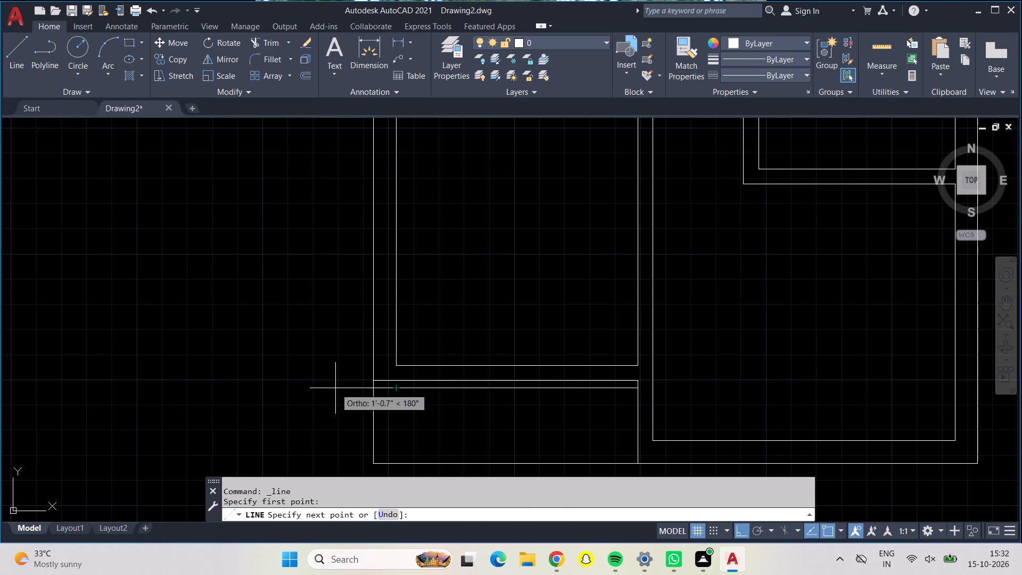
pyautogui.click(375, 388)
pyautogui.press('Escape')
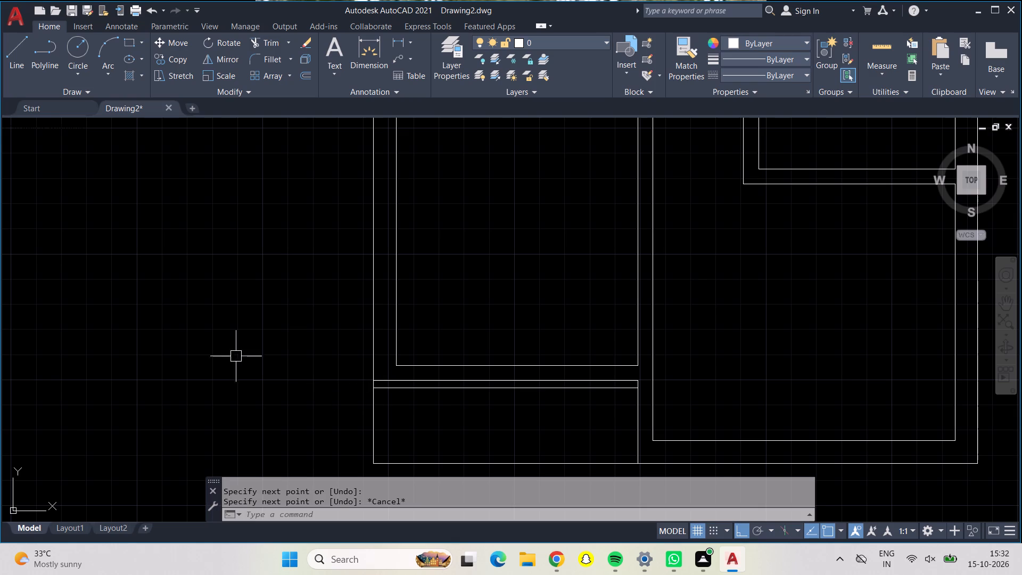
# Trim away the former lower line of the southwest room's south wall and the short partition stub above the new line.
pyautogui.click(258, 39)
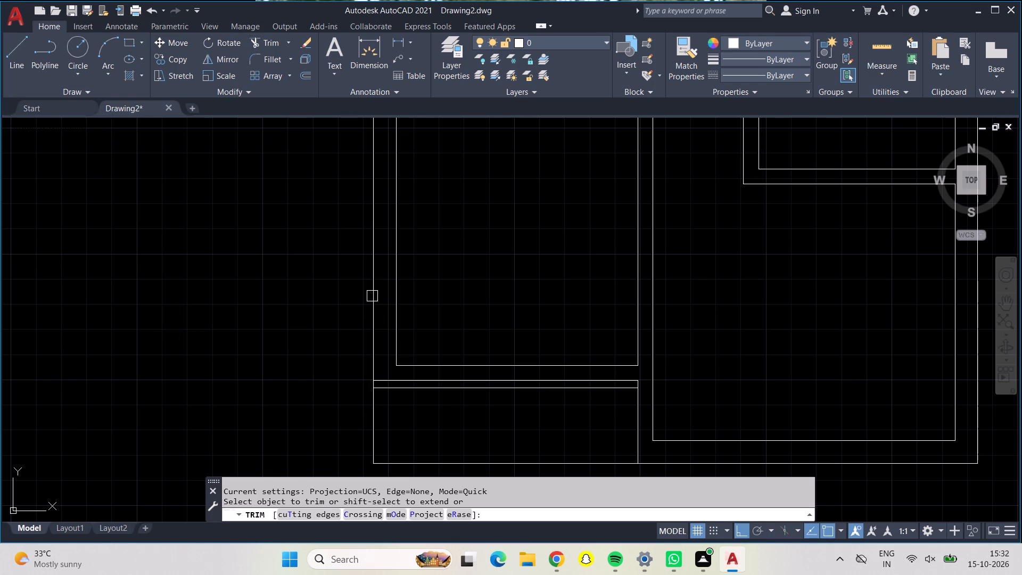
pyautogui.click(403, 376)
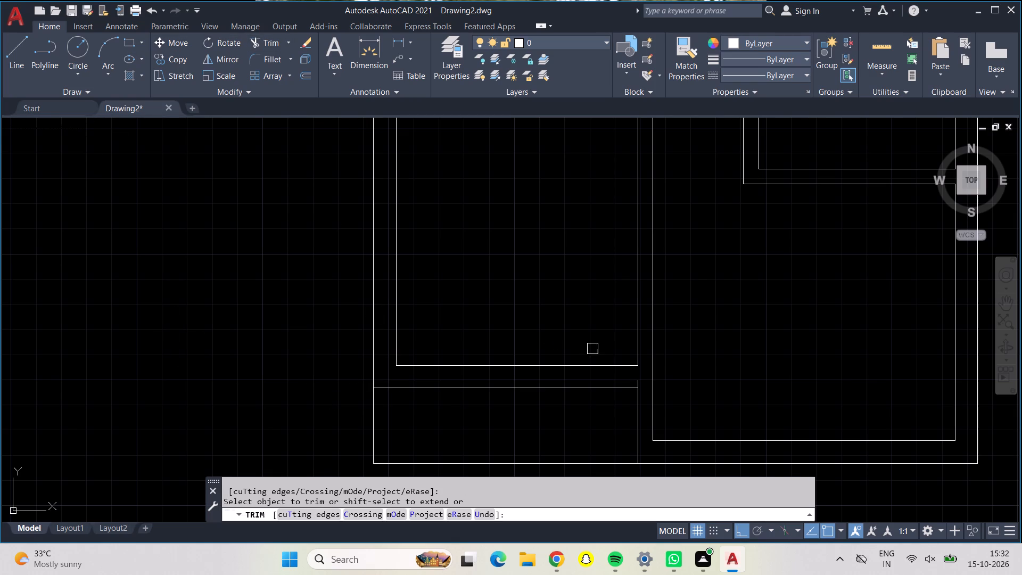
pyautogui.click(638, 380)
# Examine the whole trimmed second plan beside the furnished reference floor plan.
pyautogui.scroll(-2, 621, 376)
pyautogui.moveTo(601, 332); pyautogui.dragTo(599, 332, button='middle')
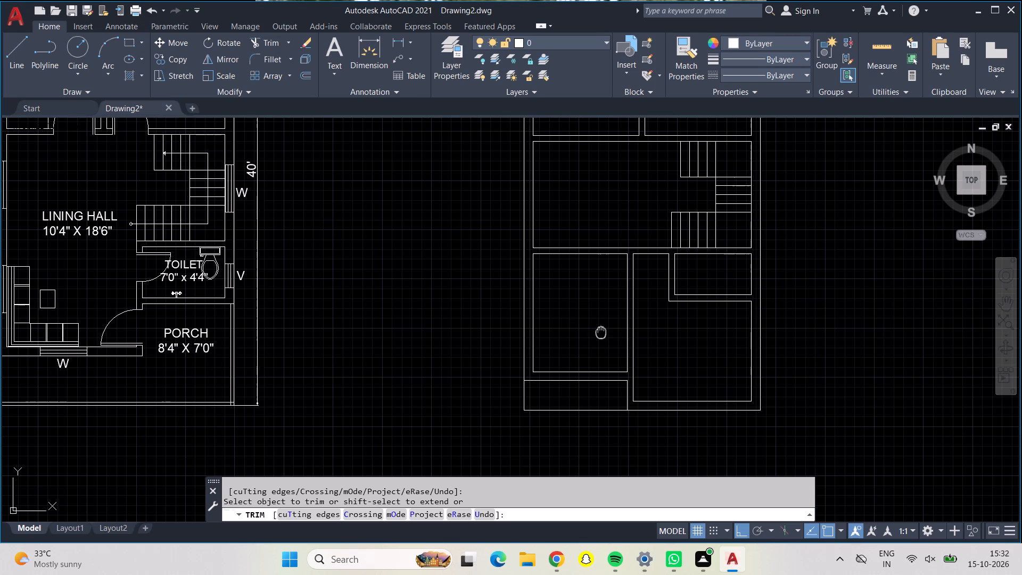
pyautogui.moveTo(599, 332); pyautogui.dragTo(440, 341, button='middle')
pyautogui.scroll(-1, 394, 411)
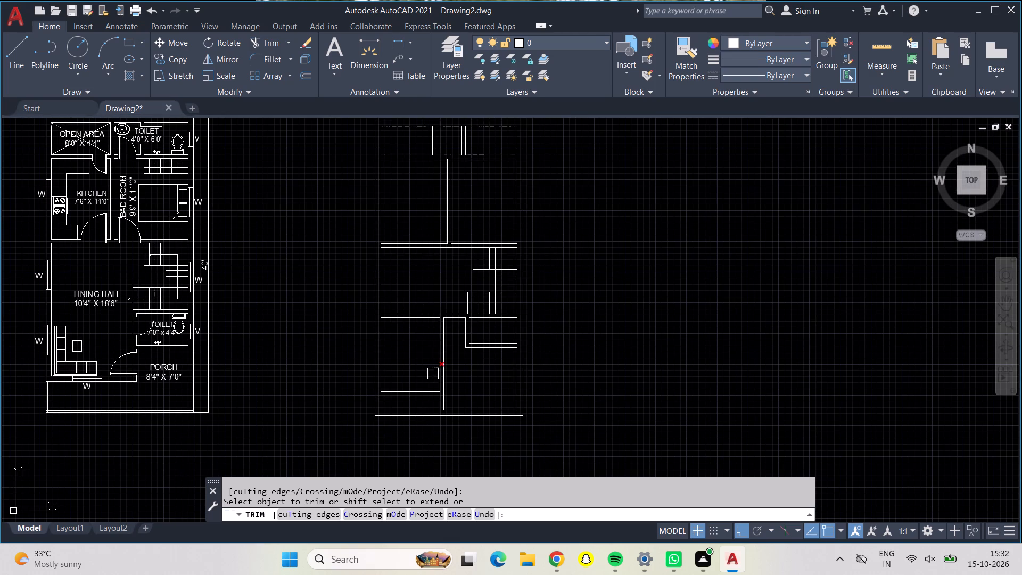
pyautogui.moveTo(422, 361); pyautogui.dragTo(402, 441, button='middle')
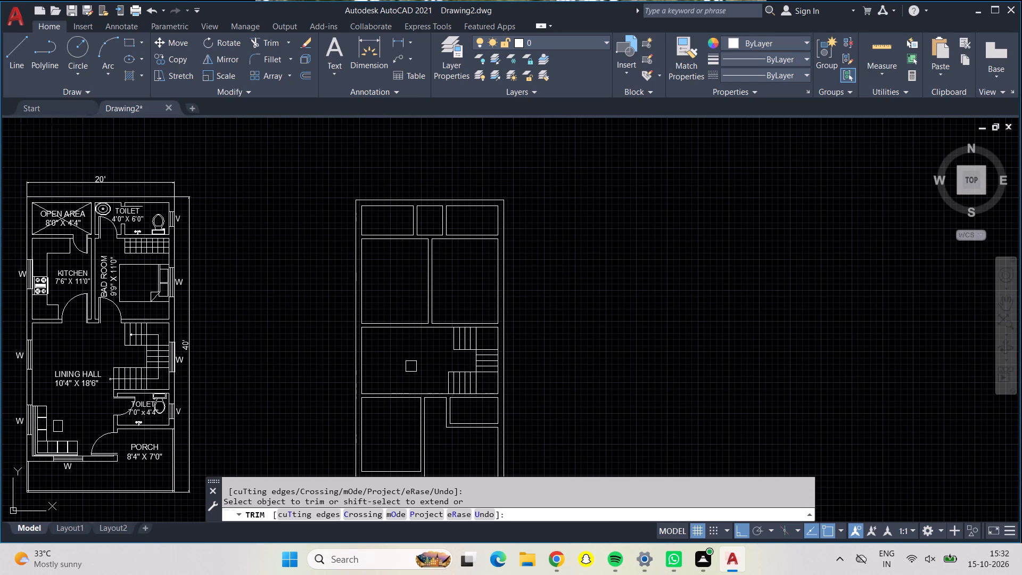
pyautogui.moveTo(411, 366); pyautogui.dragTo(434, 309, button='middle')
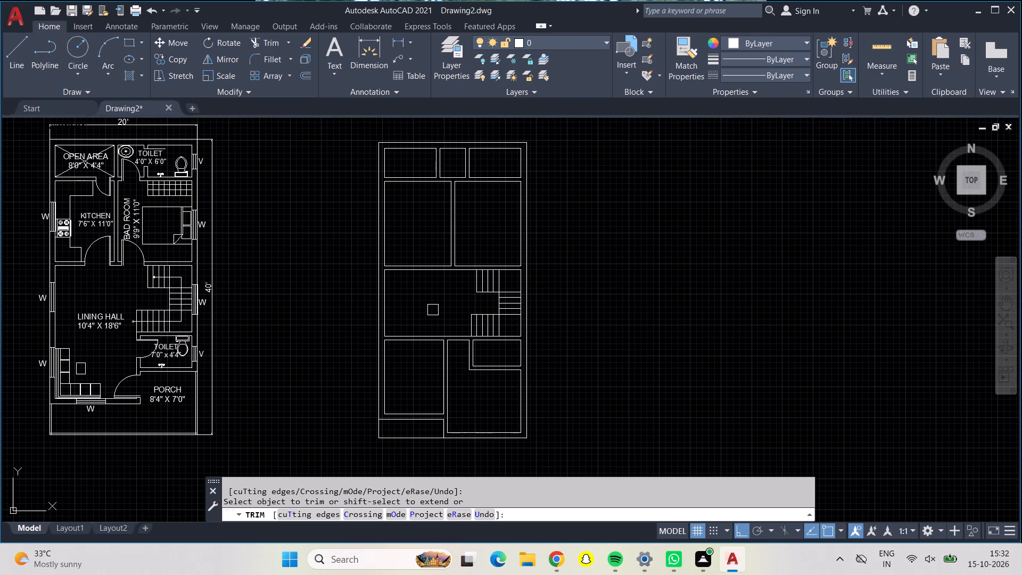
pyautogui.moveTo(422, 283); pyautogui.dragTo(452, 299, button='middle')
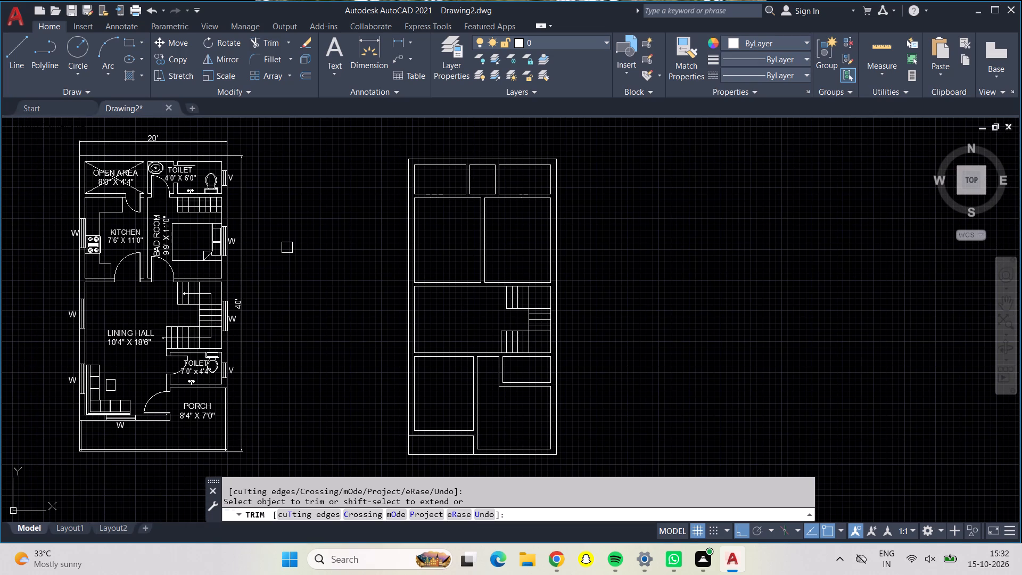
pyautogui.press('Escape')
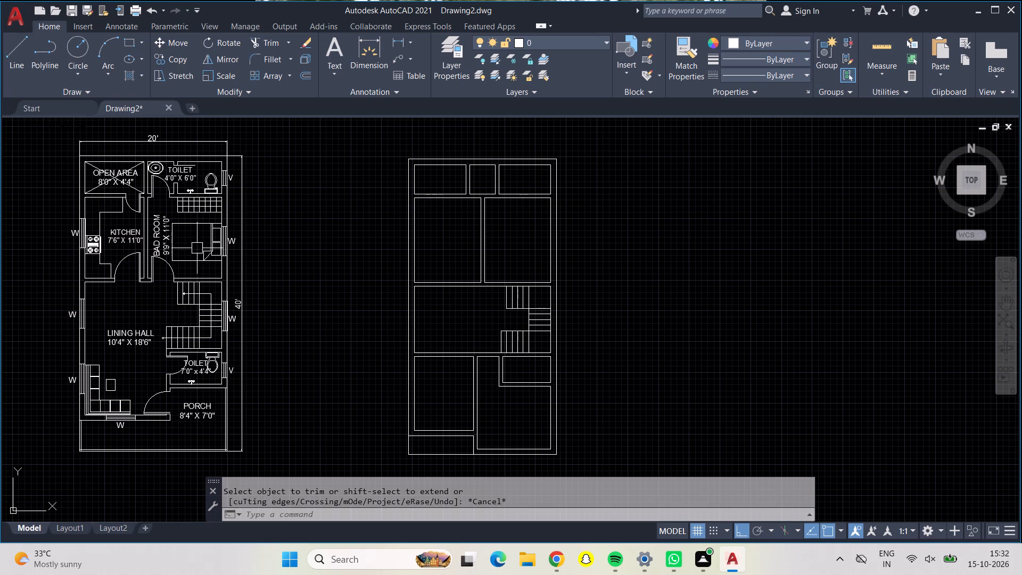
# Copy the reference living hall's northern west-wall window into the west wall of the second plan's staircase hall.
pyautogui.scroll(4, 72, 298)
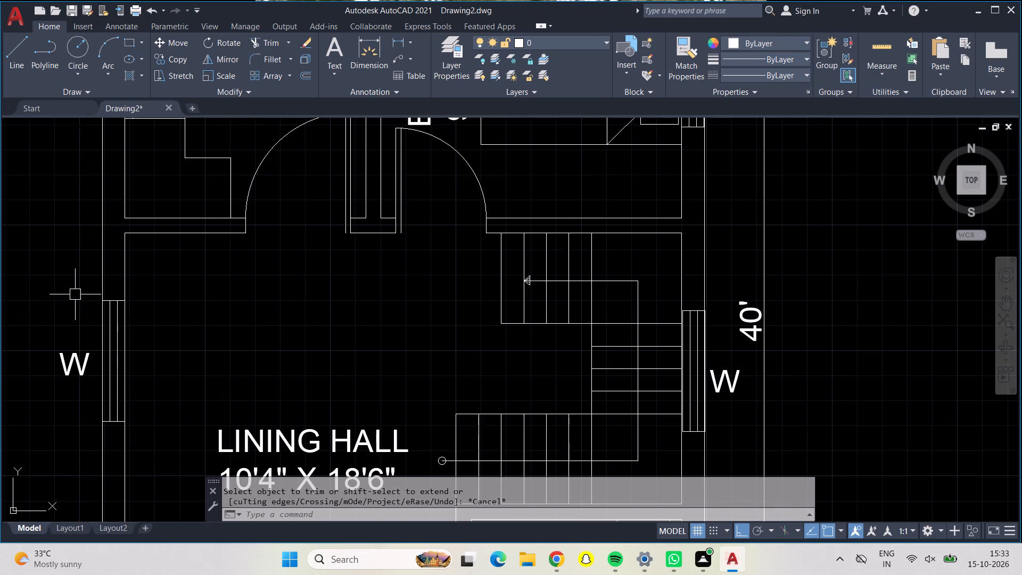
pyautogui.click(87, 279)
pyautogui.click(188, 443)
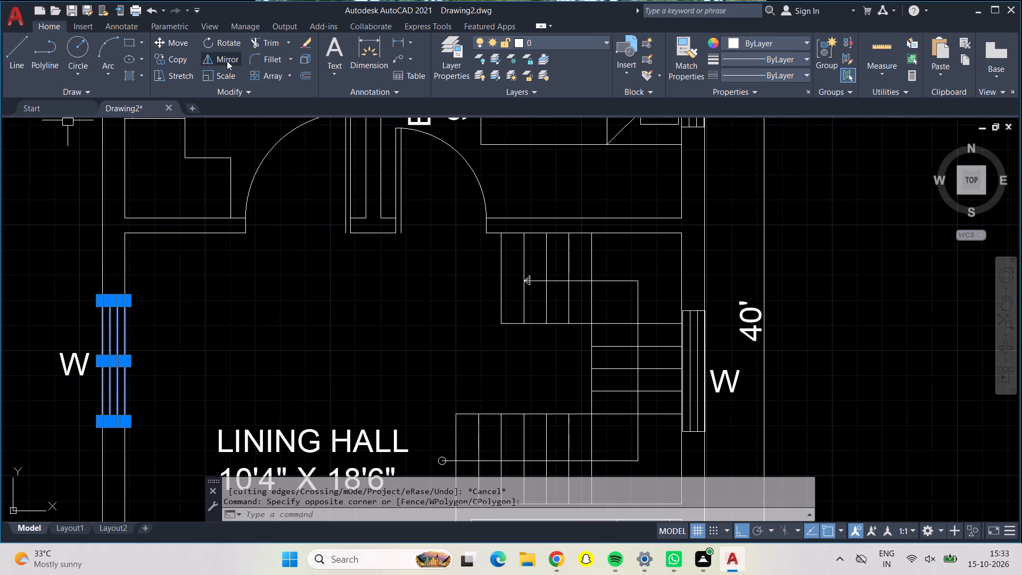
pyautogui.click(182, 61)
pyautogui.click(112, 325)
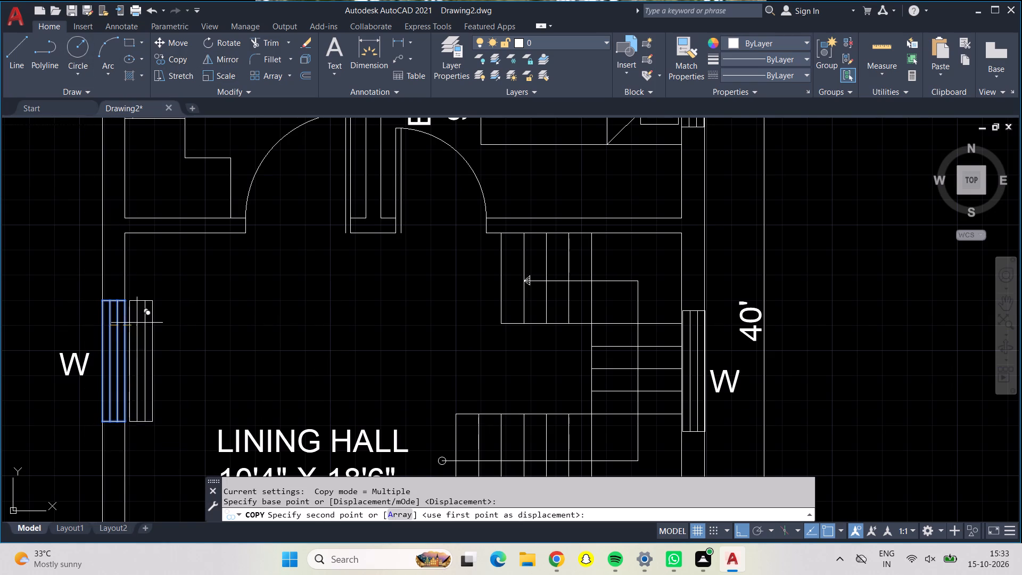
pyautogui.scroll(-2, 550, 277)
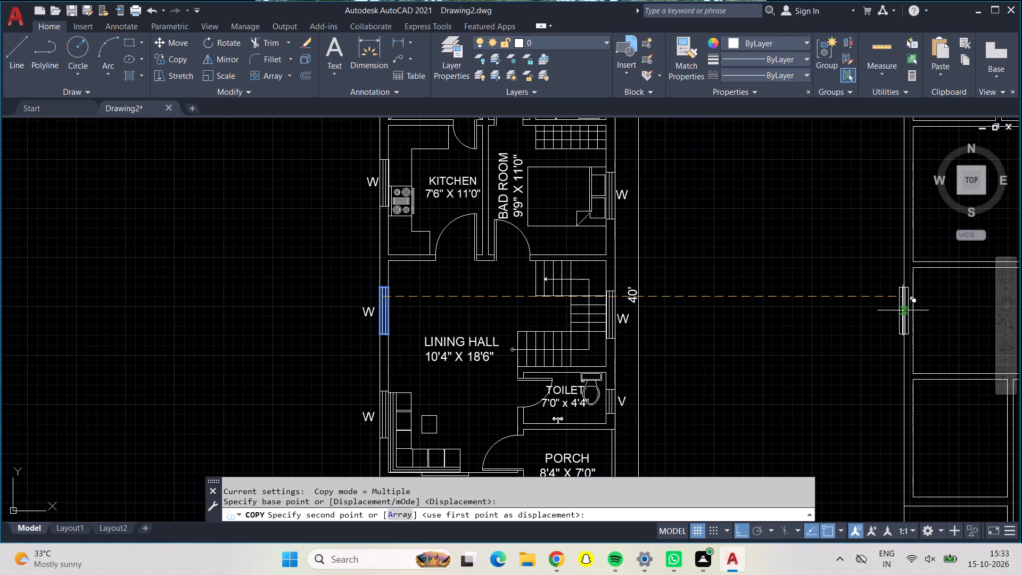
pyautogui.moveTo(919, 316); pyautogui.dragTo(581, 363, button='middle')
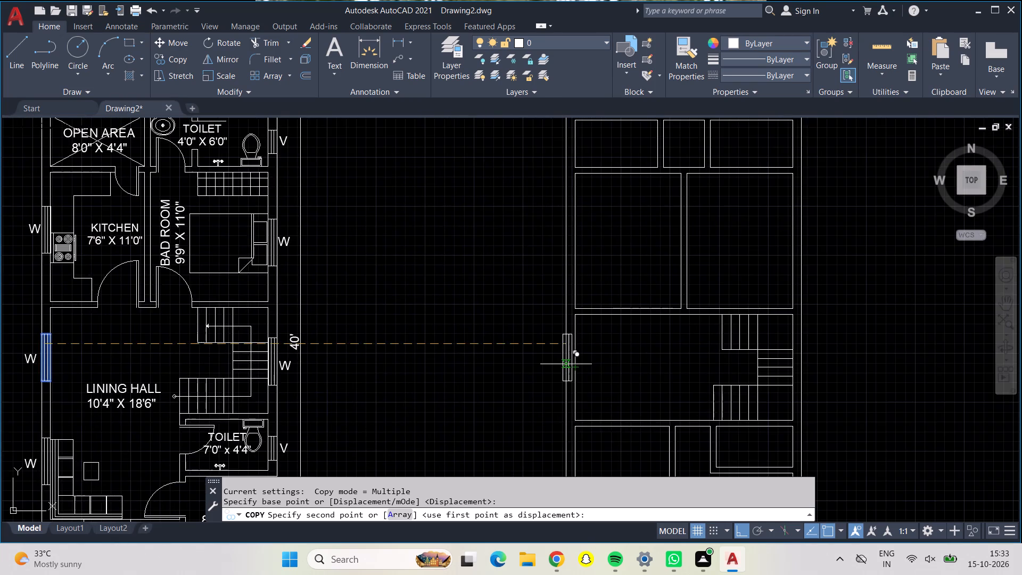
pyautogui.scroll(4, 566, 364)
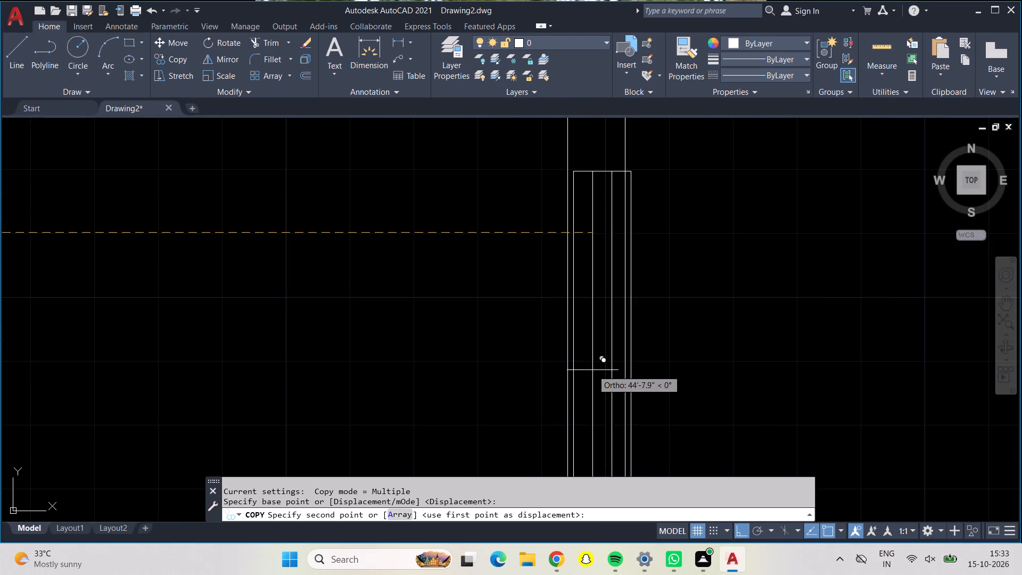
pyautogui.scroll(2, 591, 369)
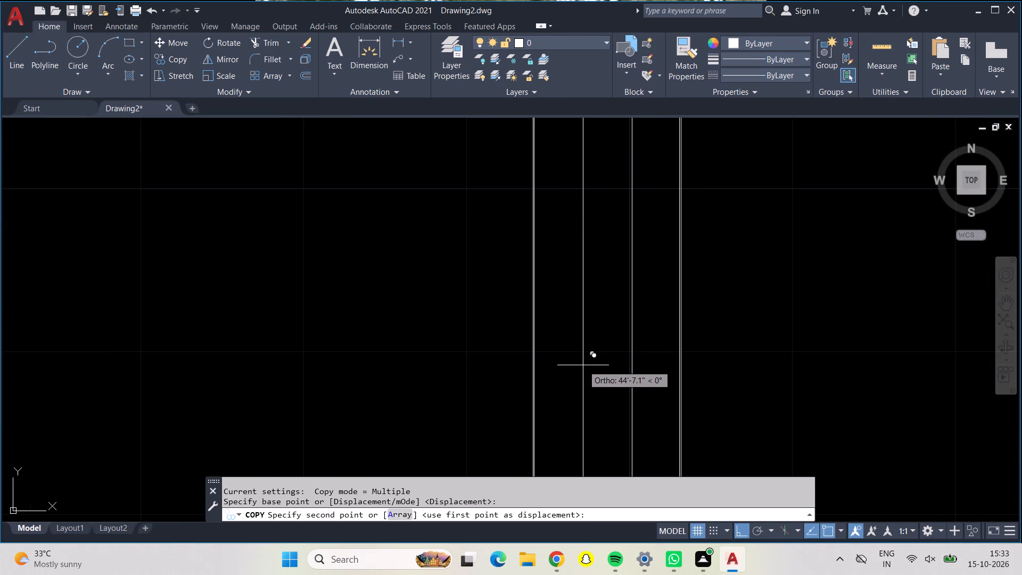
pyautogui.click(583, 365)
# With Ortho off, place another window copy in the west wall of the large northwest room.
pyautogui.scroll(-3, 583, 365)
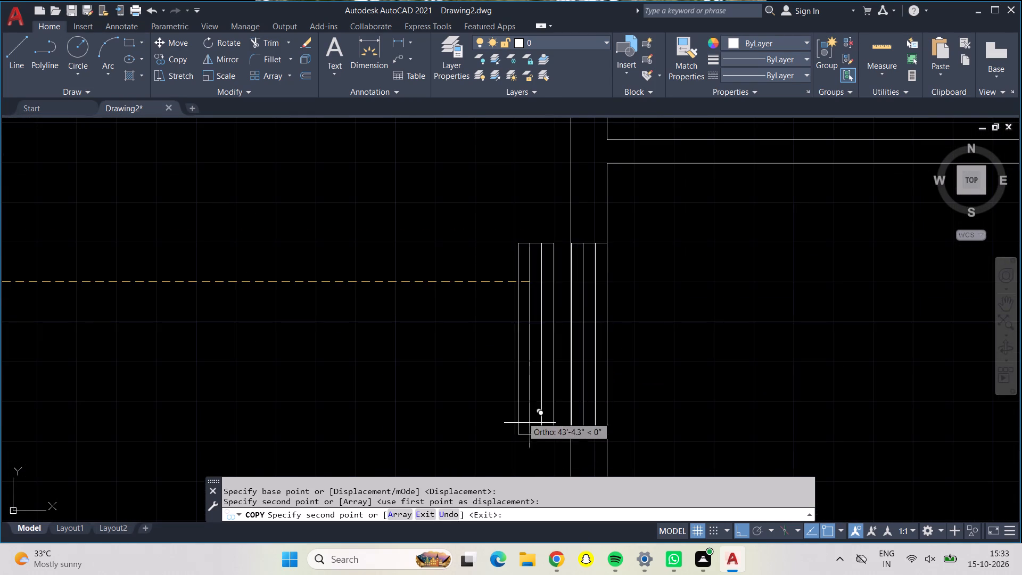
pyautogui.press('F8')
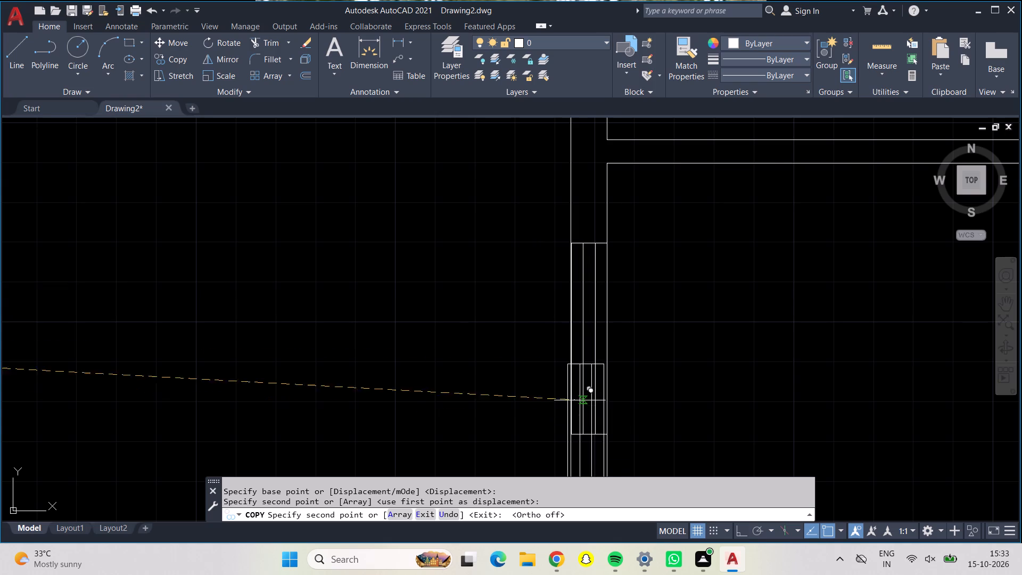
pyautogui.scroll(-2, 609, 225)
pyautogui.moveTo(649, 234); pyautogui.dragTo(582, 407, button='middle')
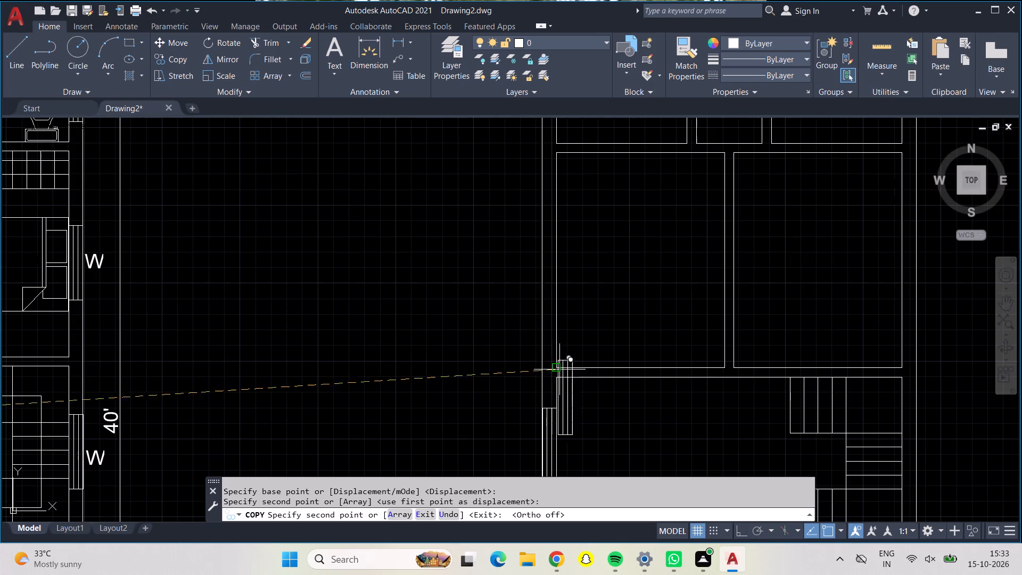
pyautogui.scroll(2, 548, 239)
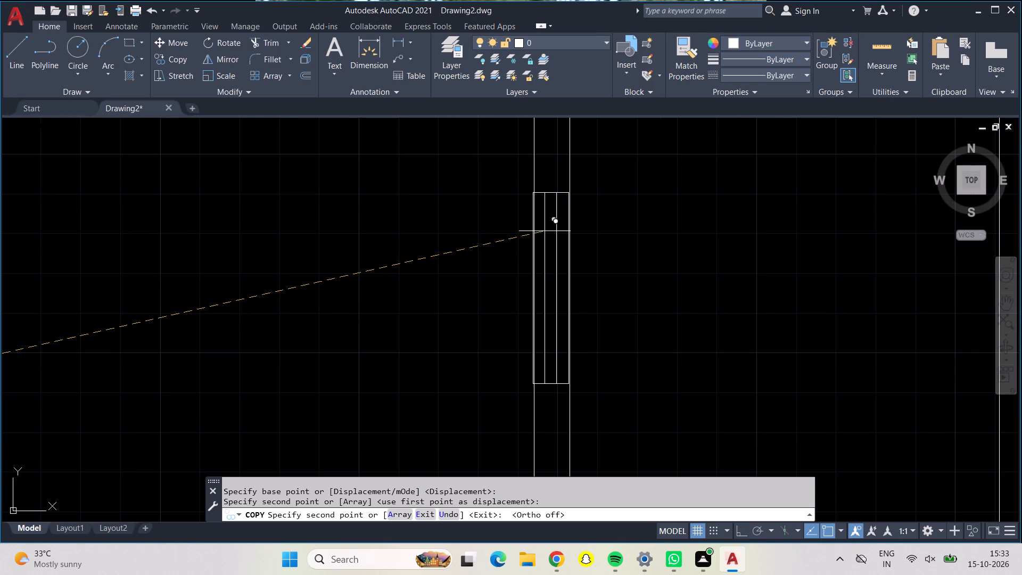
pyautogui.click(546, 231)
# Place another window copy in the east wall of the large northeast room.
pyautogui.scroll(-1, 594, 240)
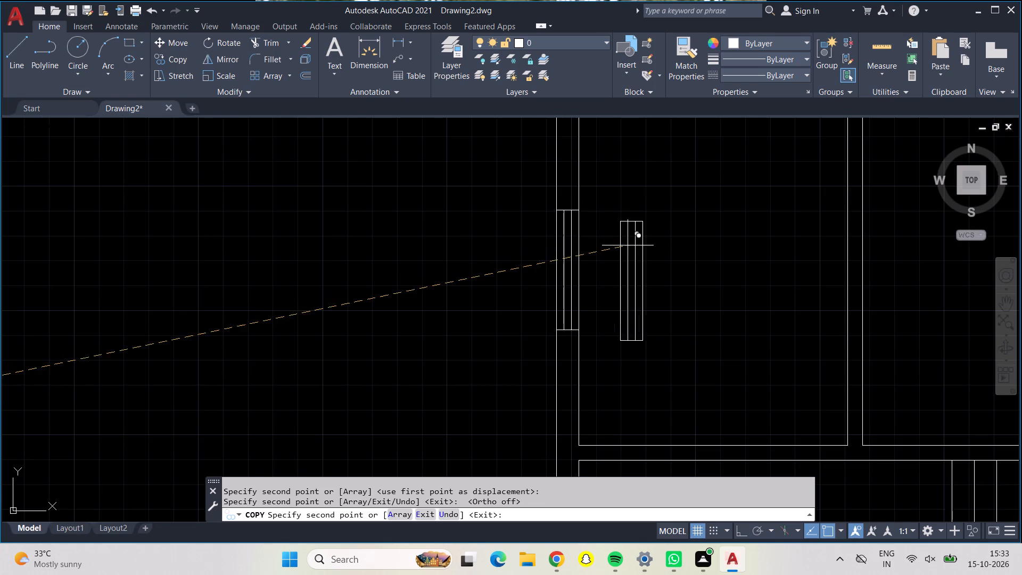
pyautogui.moveTo(628, 245); pyautogui.dragTo(0, 328, button='middle')
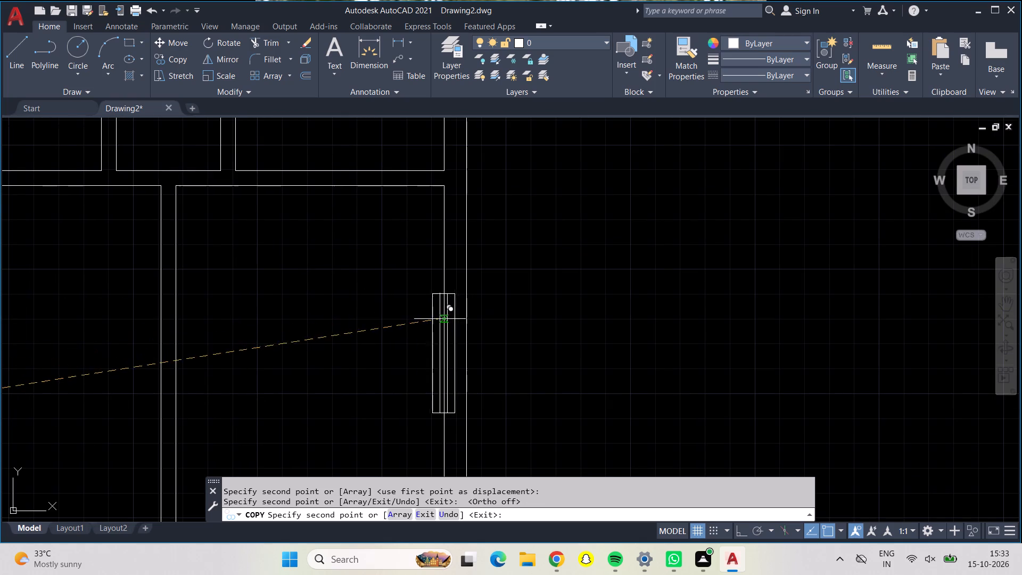
pyautogui.moveTo(361, 299); pyautogui.dragTo(345, 217, button='middle')
pyautogui.scroll(-1, 345, 217)
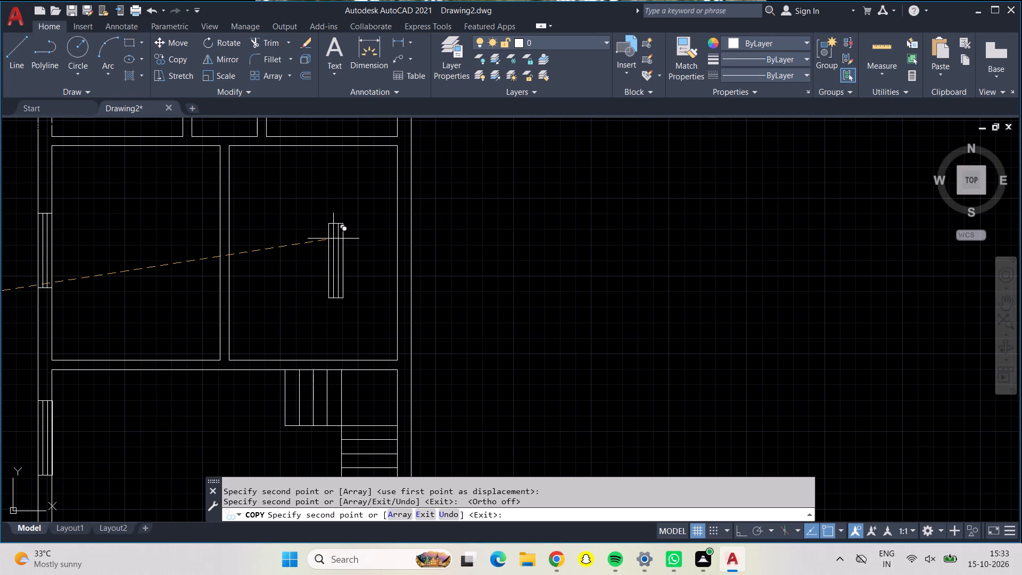
pyautogui.scroll(2, 402, 236)
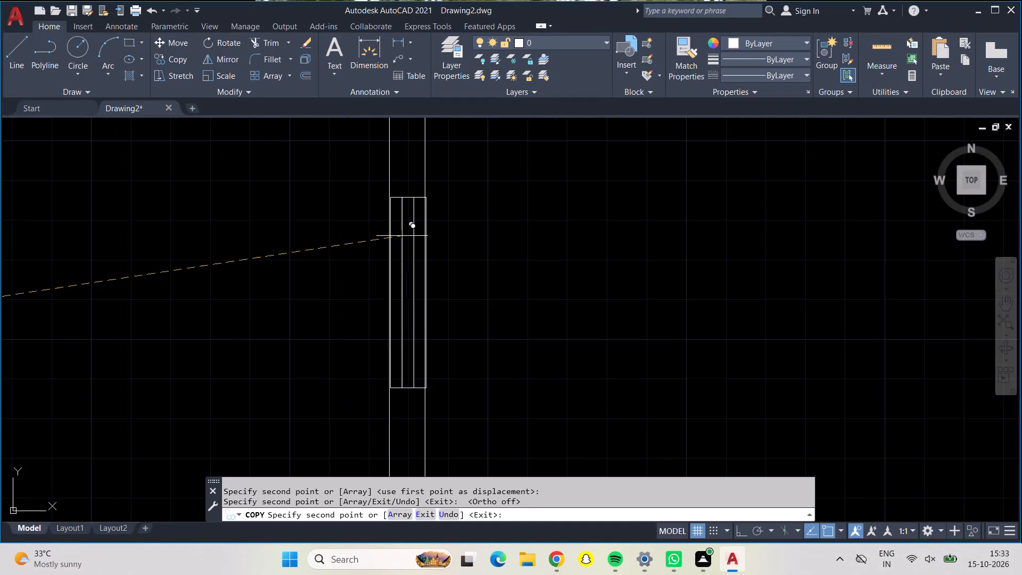
pyautogui.click(400, 234)
# Place another window copy in the east wall beside the staircase.
pyautogui.scroll(-1, 320, 284)
pyautogui.moveTo(308, 312); pyautogui.dragTo(296, 297, button='middle')
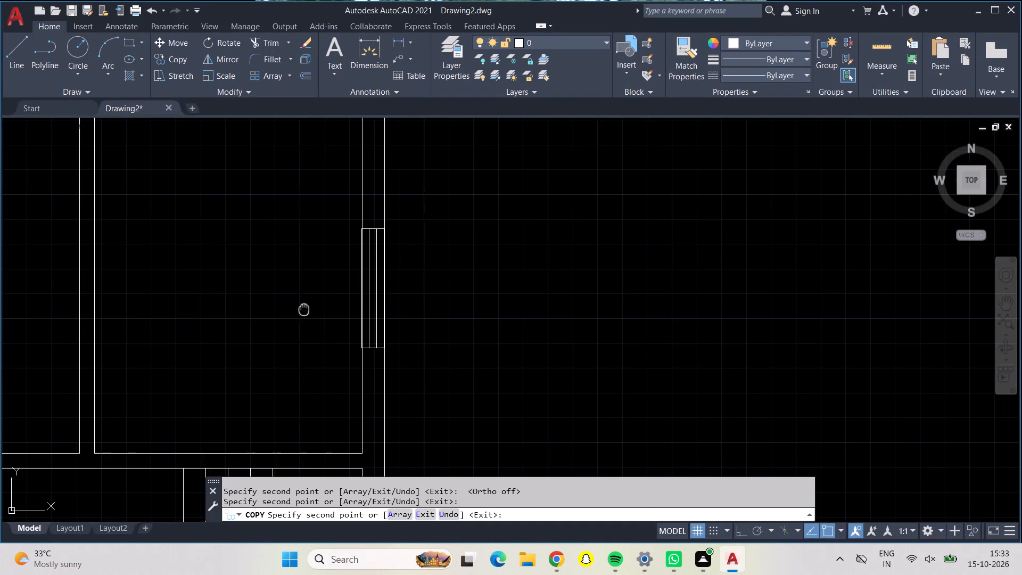
pyautogui.moveTo(296, 297); pyautogui.dragTo(263, 122, button='middle')
pyautogui.moveTo(318, 360); pyautogui.dragTo(285, 201, button='middle')
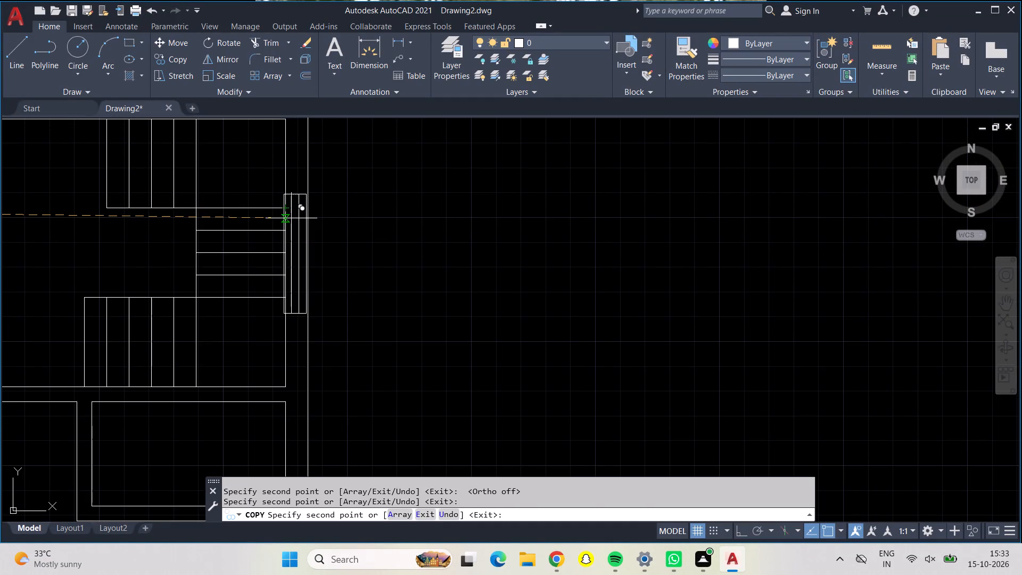
pyautogui.click(293, 217)
# Place another window copy in the east wall of the southeast room, below the small inner room.
pyautogui.scroll(-1, 339, 310)
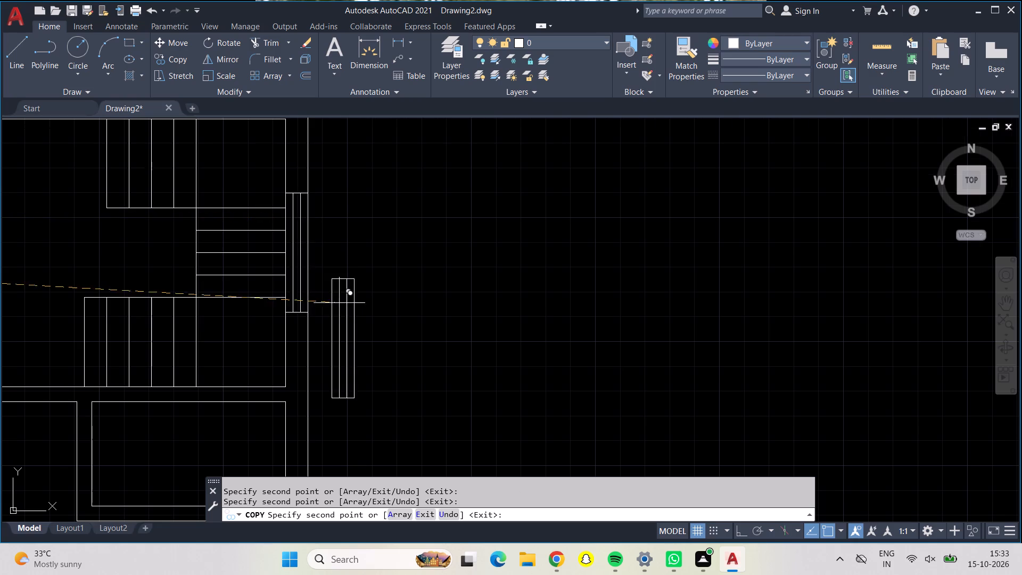
pyautogui.moveTo(336, 334); pyautogui.dragTo(315, 134, button='middle')
pyautogui.scroll(2, 289, 283)
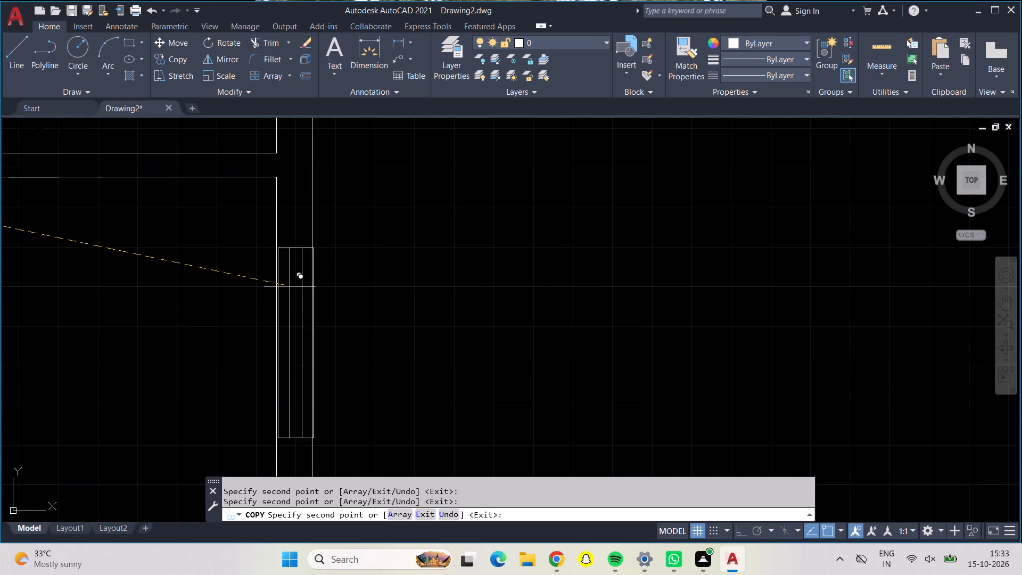
pyautogui.click(285, 326)
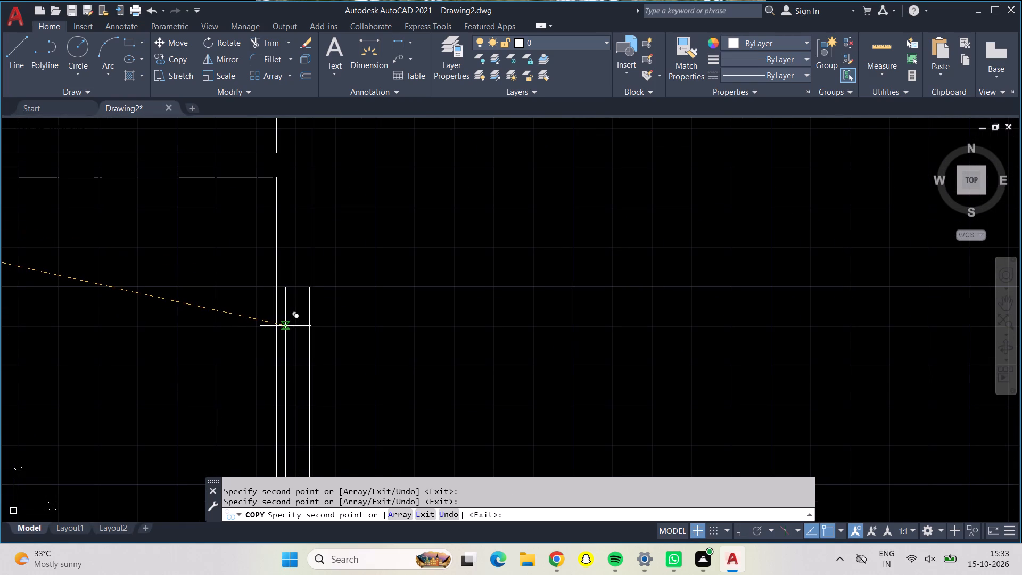
# Place a spare window copy in the empty space east of the second plan and end the Copy command.
pyautogui.moveTo(333, 346); pyautogui.dragTo(352, 142, button='middle')
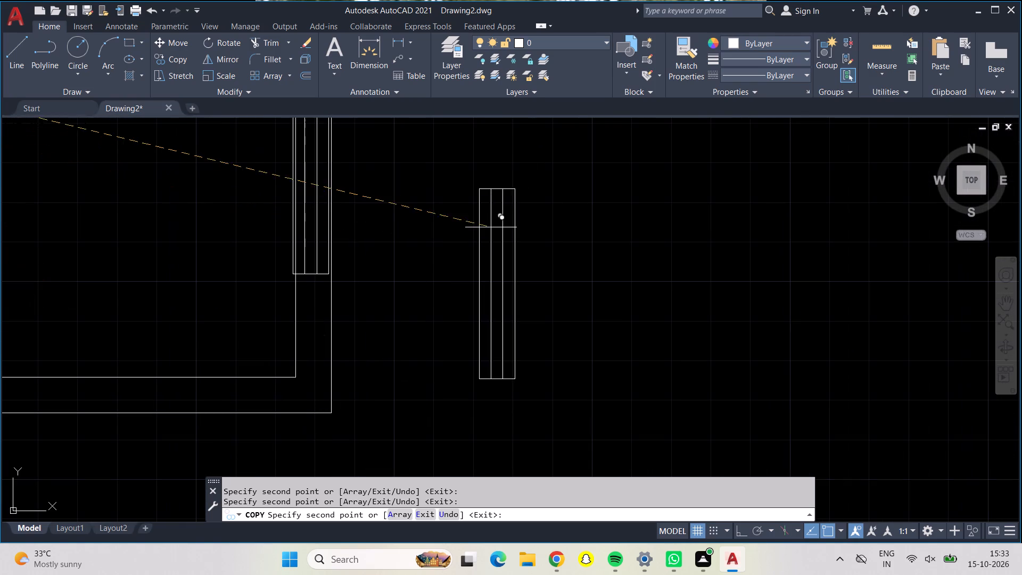
pyautogui.click(491, 227)
pyautogui.press('Escape')
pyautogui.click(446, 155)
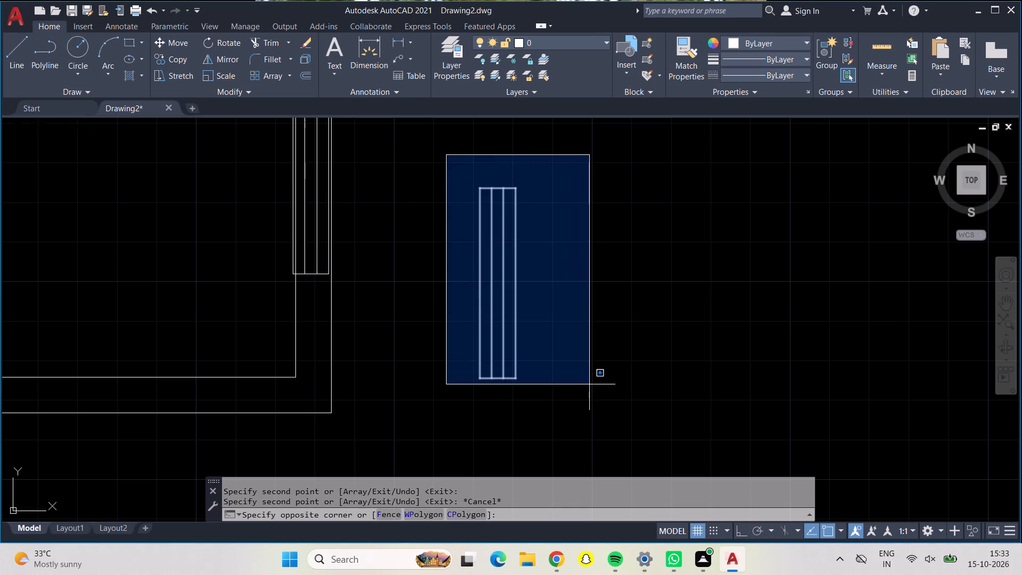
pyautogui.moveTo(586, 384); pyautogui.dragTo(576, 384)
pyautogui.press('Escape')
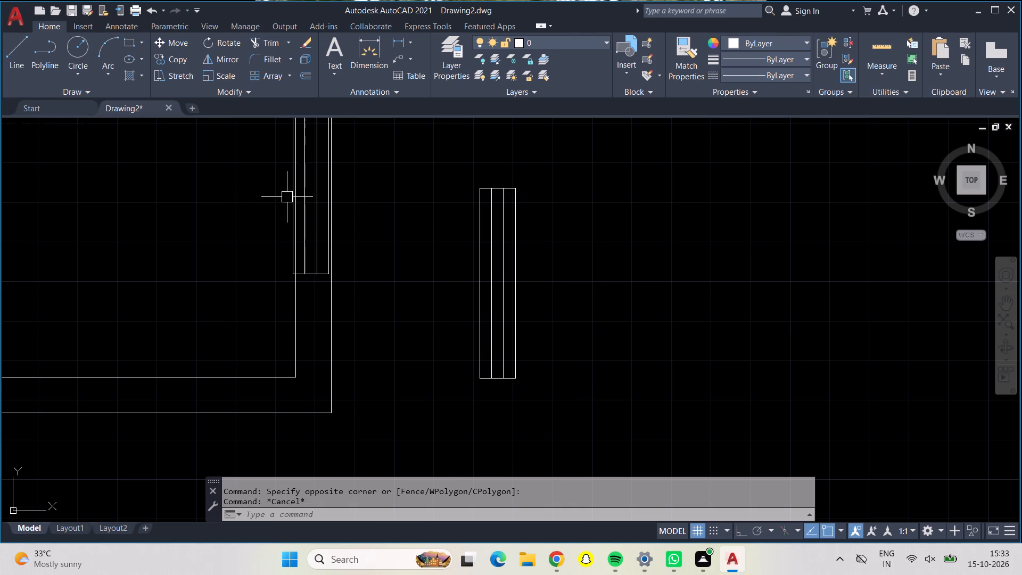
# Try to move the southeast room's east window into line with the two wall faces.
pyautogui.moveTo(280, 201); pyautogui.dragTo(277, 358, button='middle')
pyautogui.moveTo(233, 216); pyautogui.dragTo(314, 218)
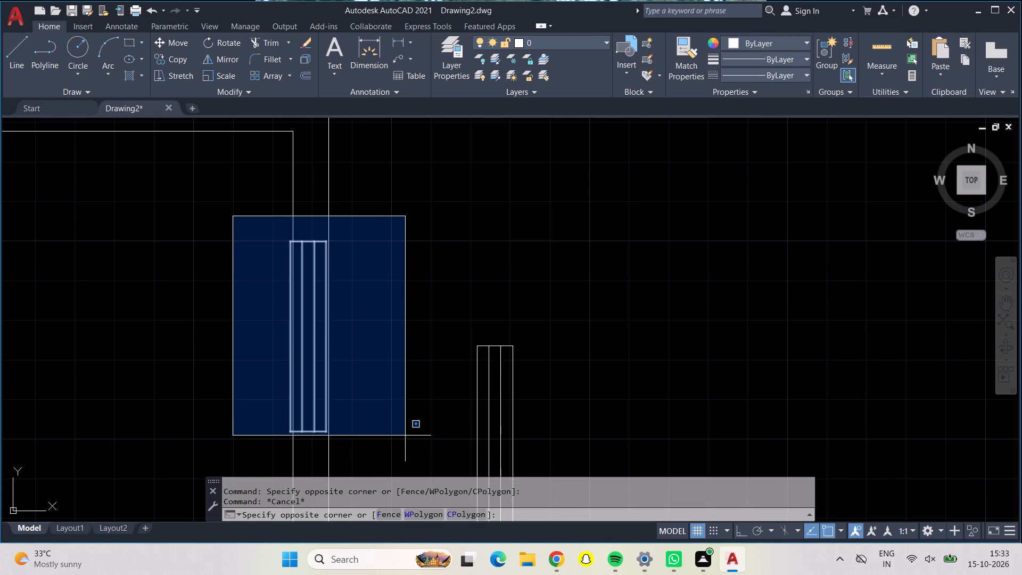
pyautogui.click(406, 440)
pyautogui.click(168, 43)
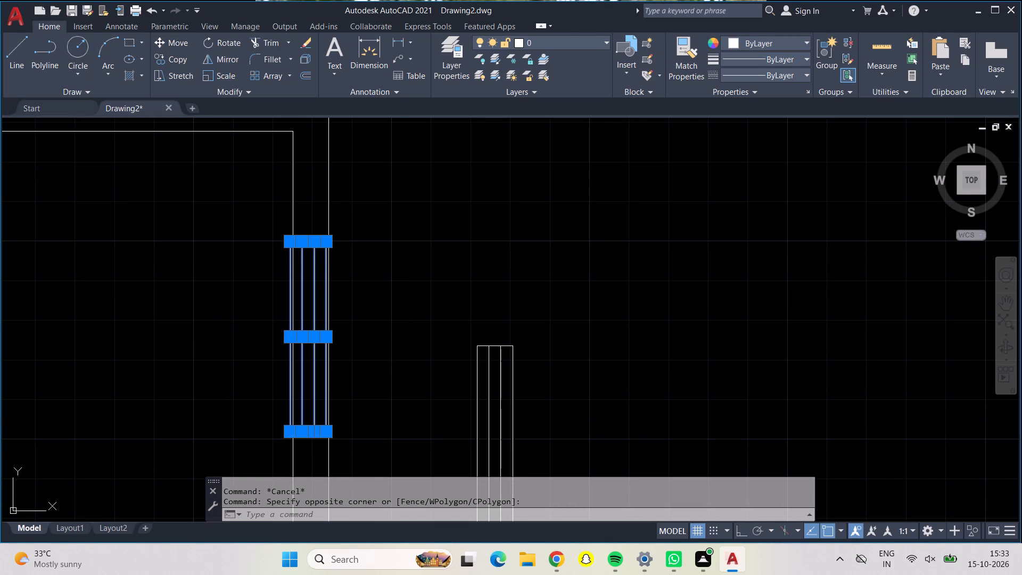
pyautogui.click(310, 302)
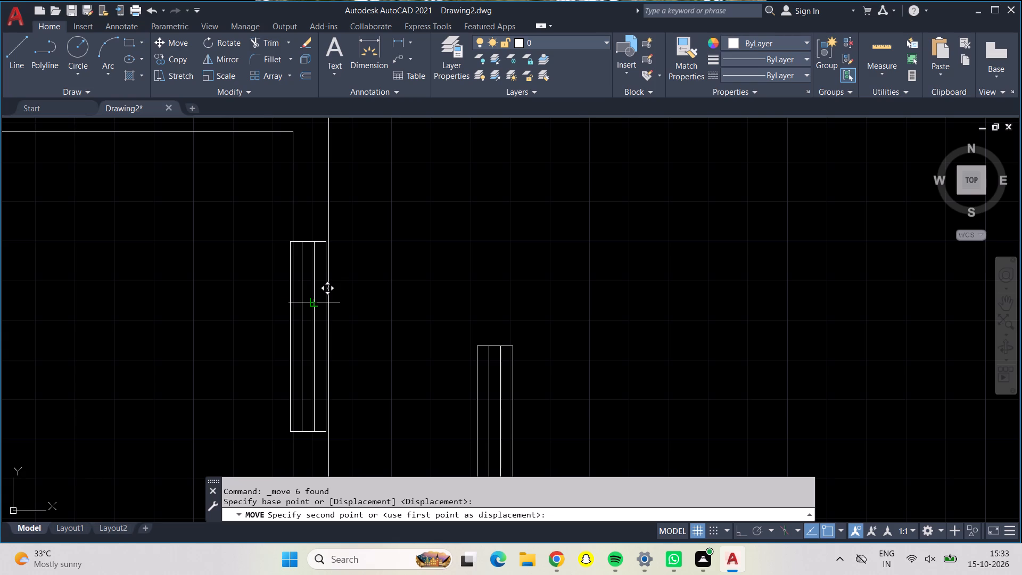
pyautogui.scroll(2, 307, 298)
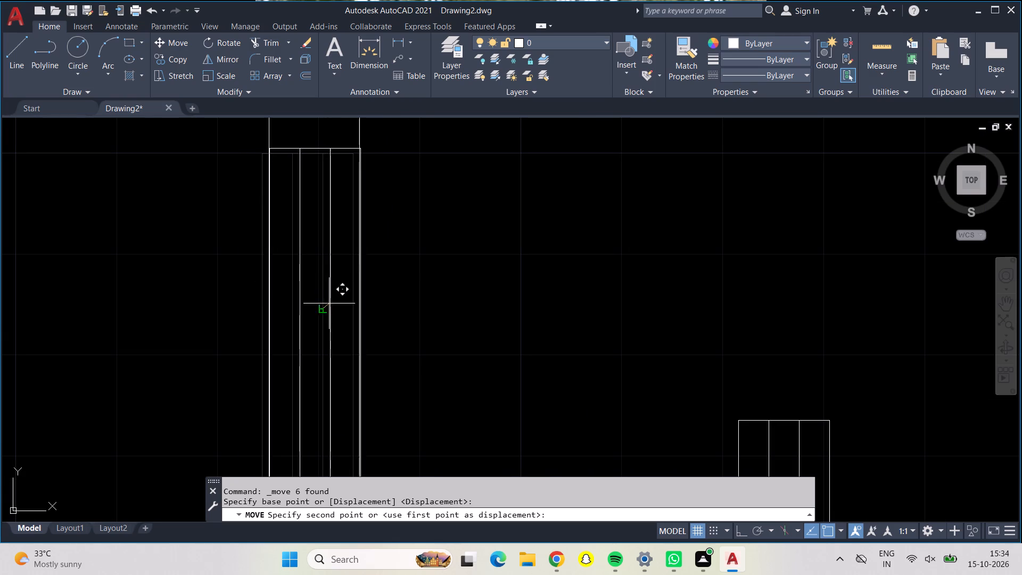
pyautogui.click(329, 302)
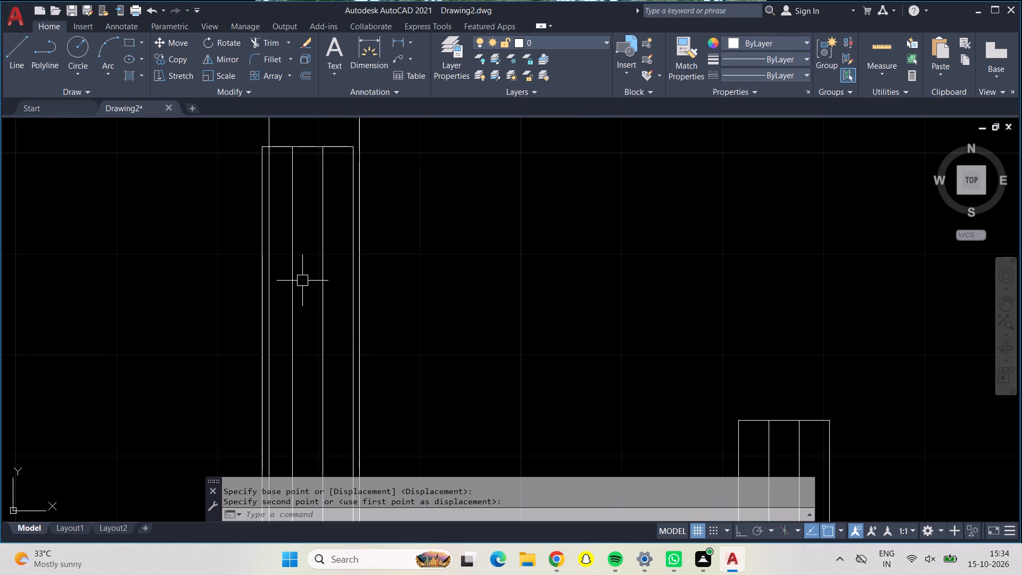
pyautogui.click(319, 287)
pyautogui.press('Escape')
# Move the southeast room's east window by its outer line onto the outer face of the east wall.
pyautogui.click(235, 124)
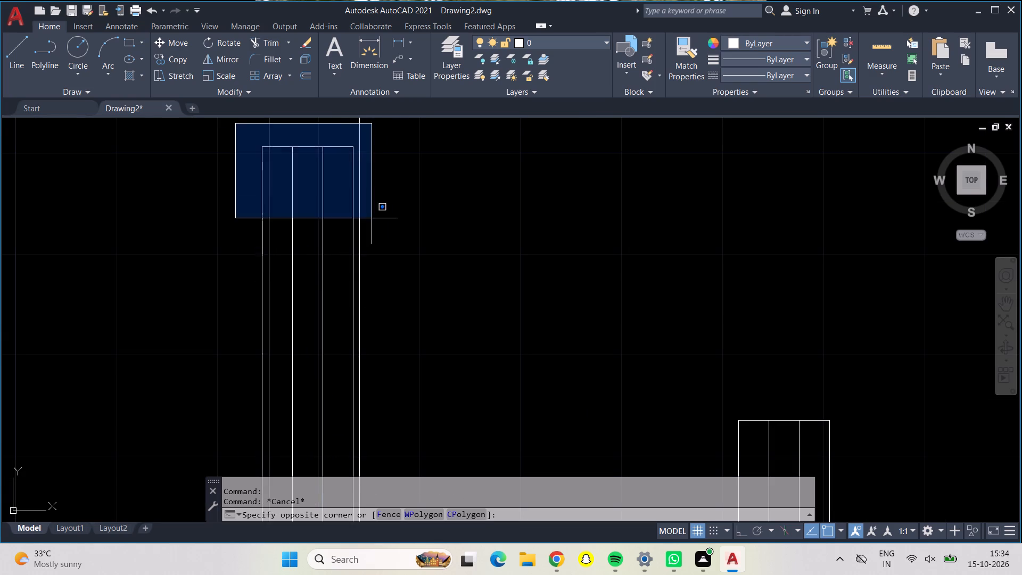
pyautogui.scroll(-3, 398, 274)
pyautogui.moveTo(422, 373); pyautogui.dragTo(400, 360)
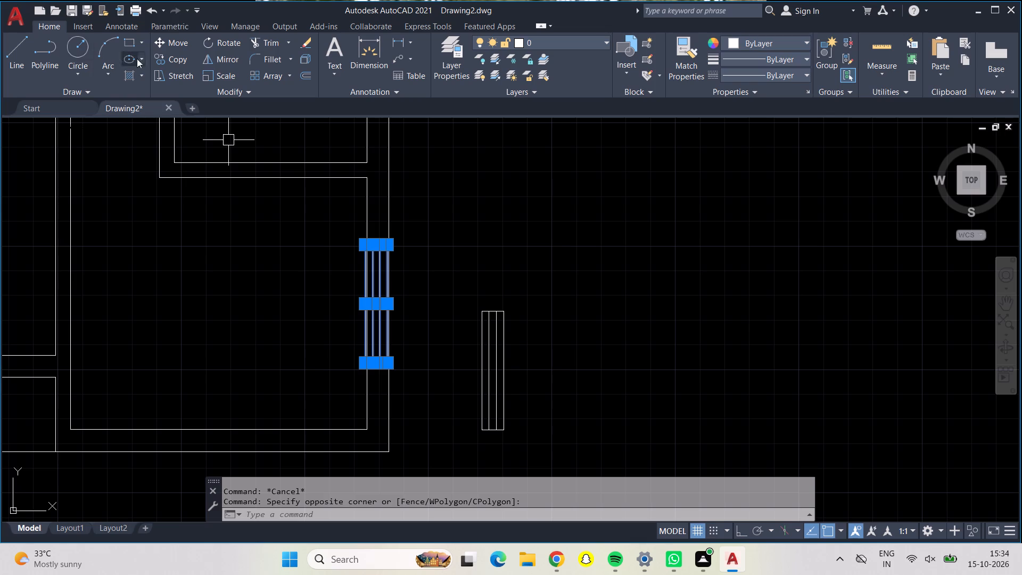
pyautogui.moveTo(176, 44); pyautogui.dragTo(180, 44)
pyautogui.scroll(3, 385, 301)
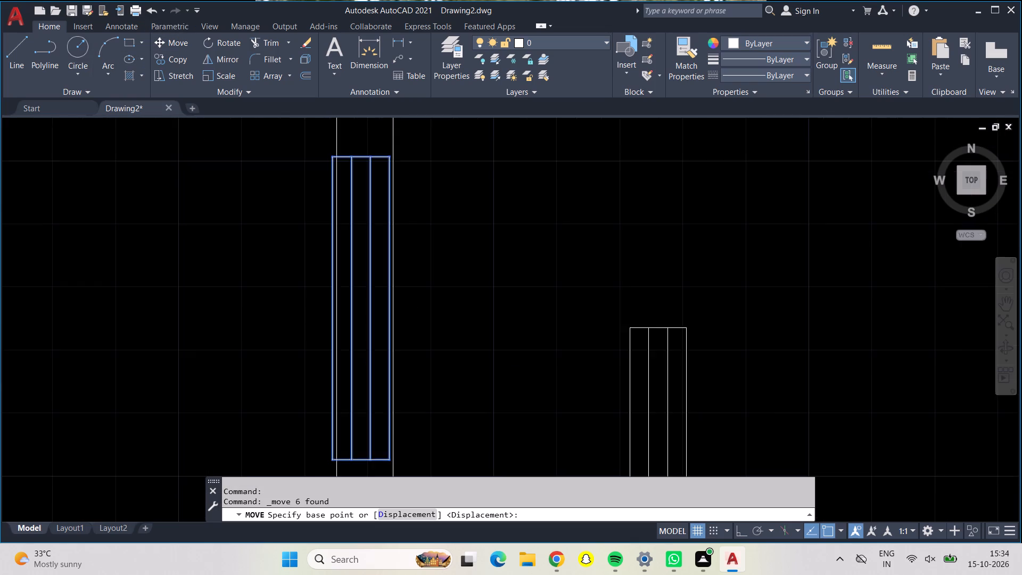
pyautogui.click(390, 301)
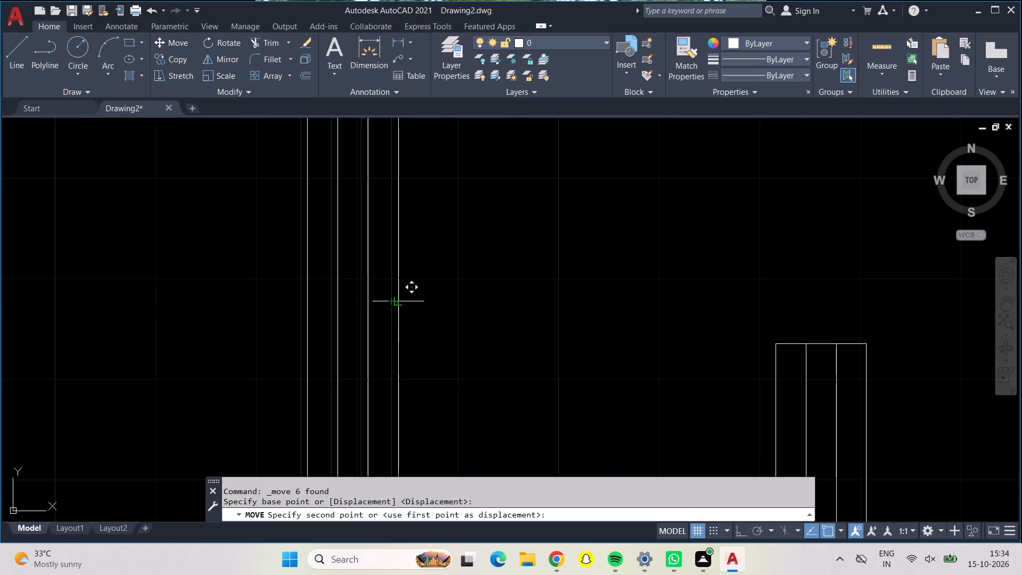
pyautogui.click(399, 304)
# Rotate the spare window east of the second plan a quarter turn with Ortho on, so it lies horizontally.
pyautogui.scroll(-3, 395, 307)
pyautogui.moveTo(410, 343); pyautogui.dragTo(409, 343, button='middle')
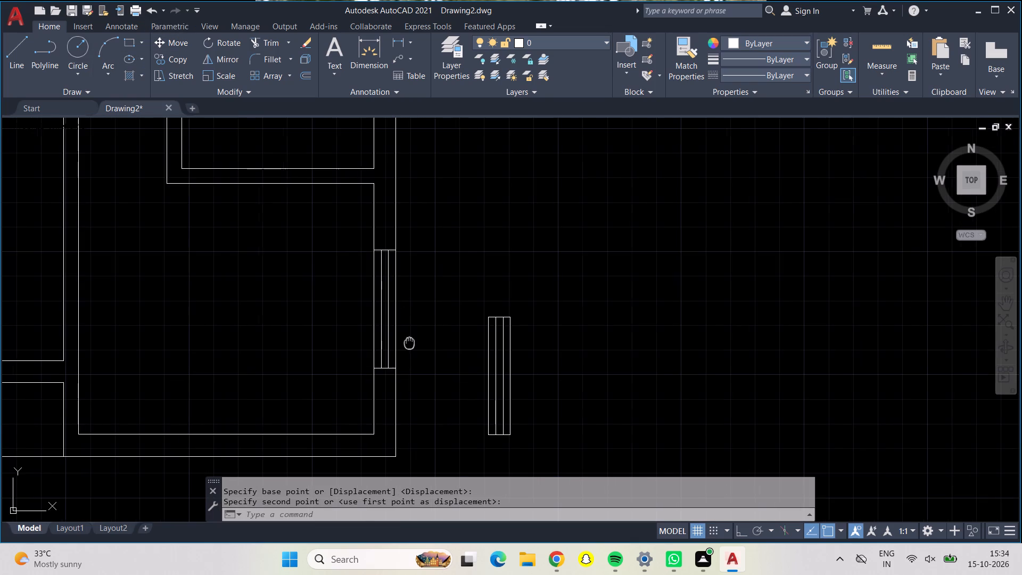
pyautogui.moveTo(409, 343); pyautogui.dragTo(407, 254, button='middle')
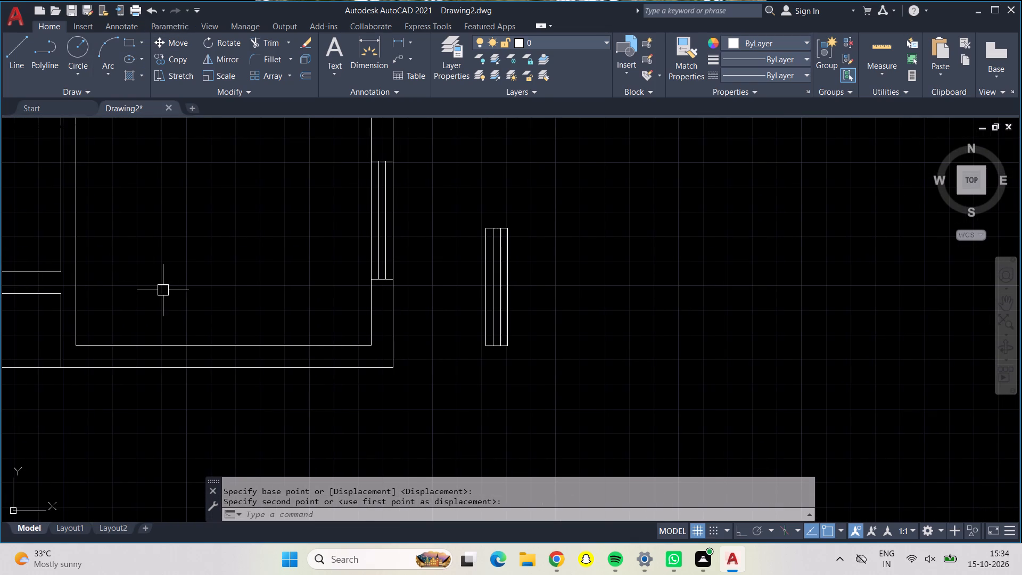
pyautogui.moveTo(160, 293); pyautogui.dragTo(156, 312, button='middle')
pyautogui.press('Escape')
pyautogui.moveTo(444, 198); pyautogui.dragTo(479, 209)
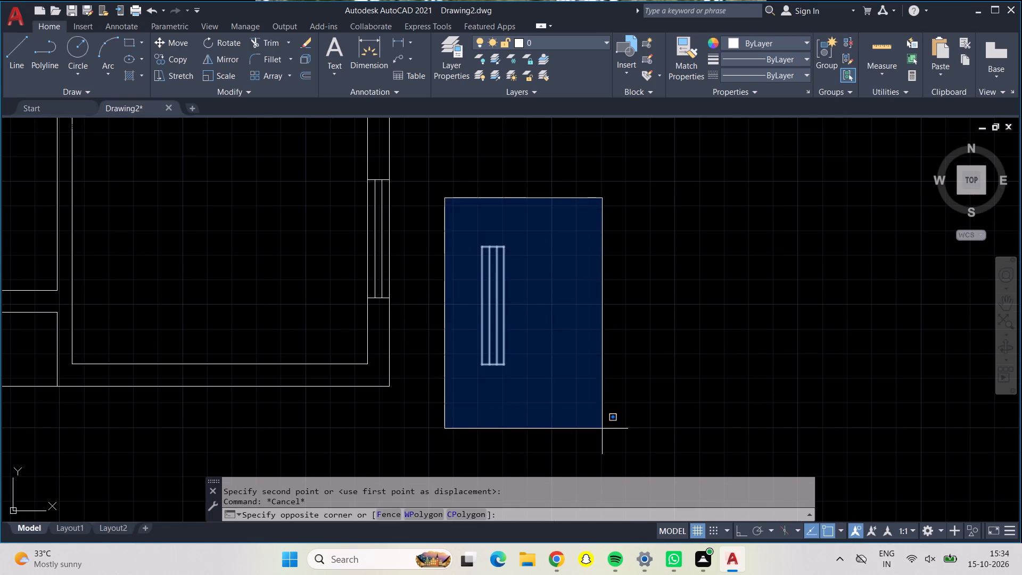
pyautogui.click(602, 429)
pyautogui.press('F8')
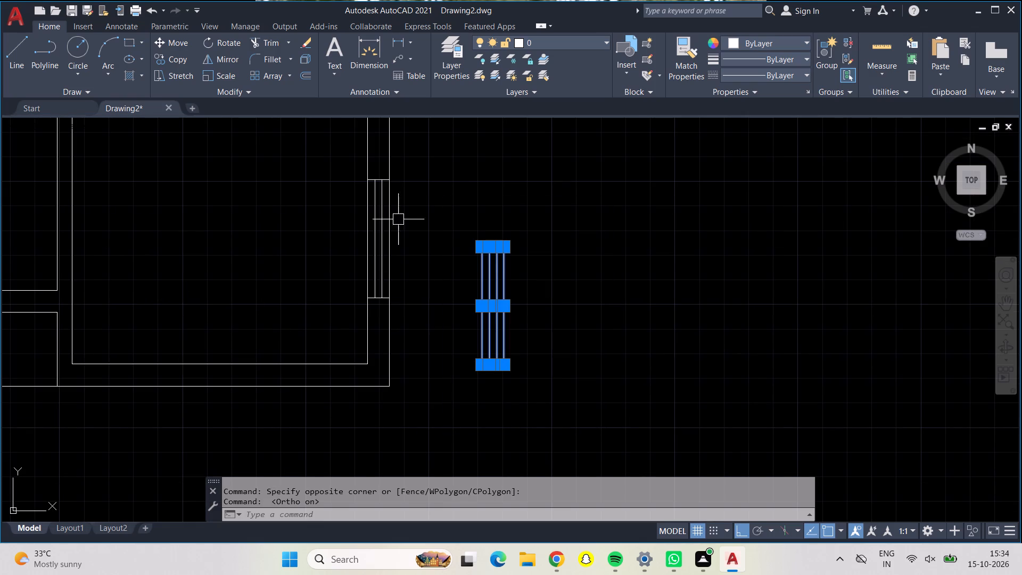
pyautogui.click(235, 44)
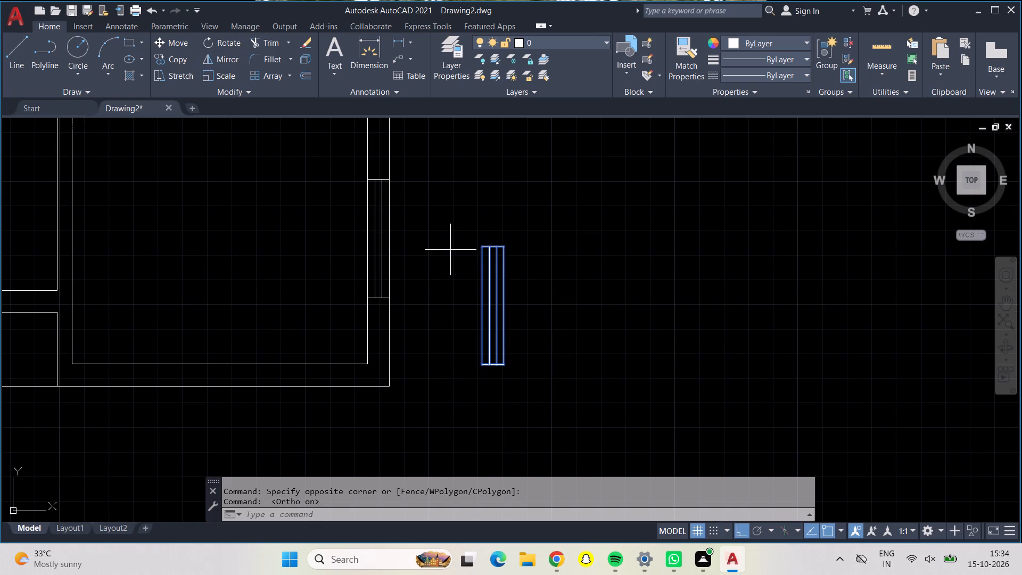
pyautogui.moveTo(488, 352); pyautogui.dragTo(482, 352)
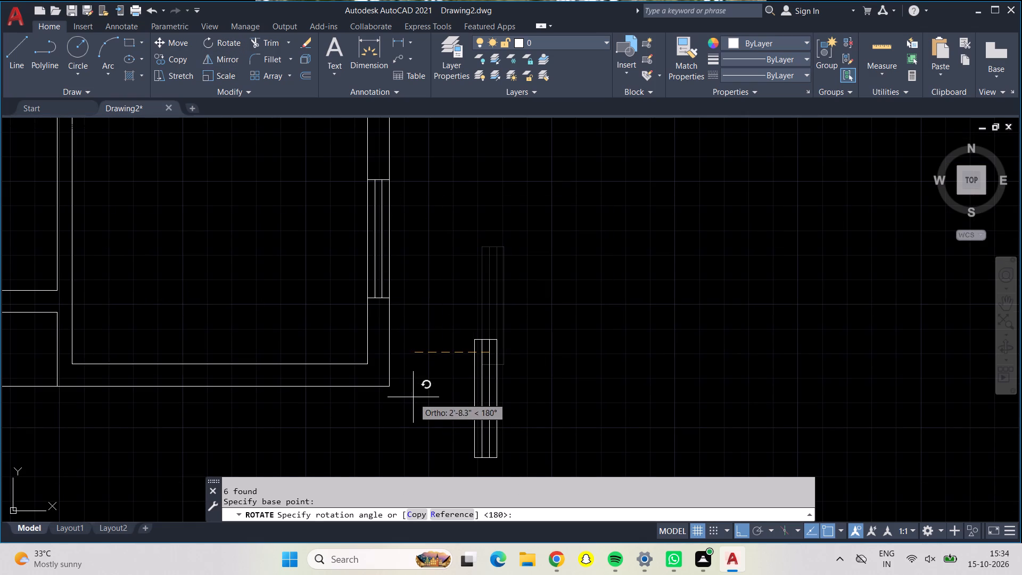
pyautogui.click(445, 418)
# Move the horizontal window into the south wall of the southeast room, its lower line on the outer wall face.
pyautogui.moveTo(419, 308); pyautogui.dragTo(501, 314)
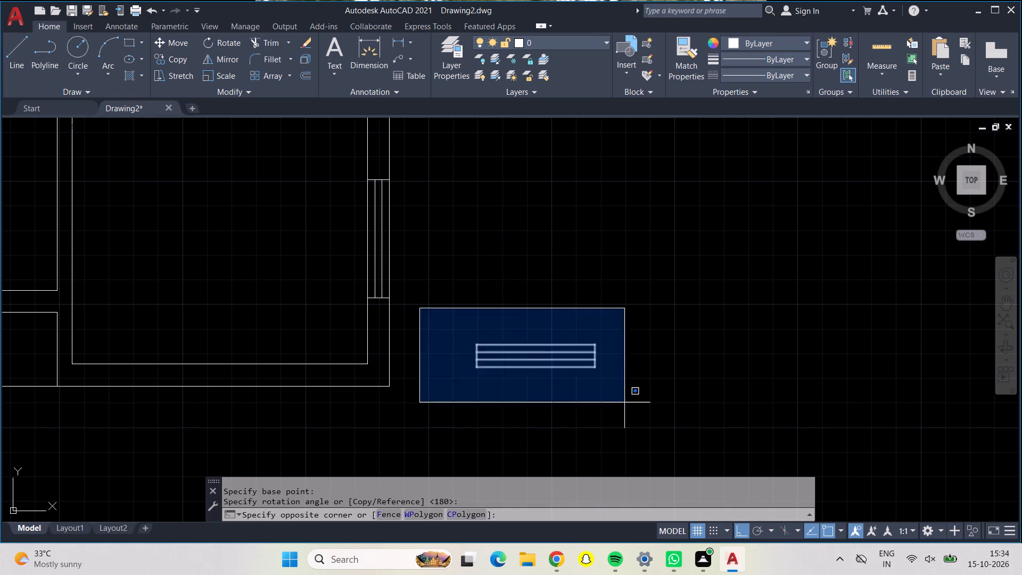
pyautogui.click(629, 405)
pyautogui.click(162, 44)
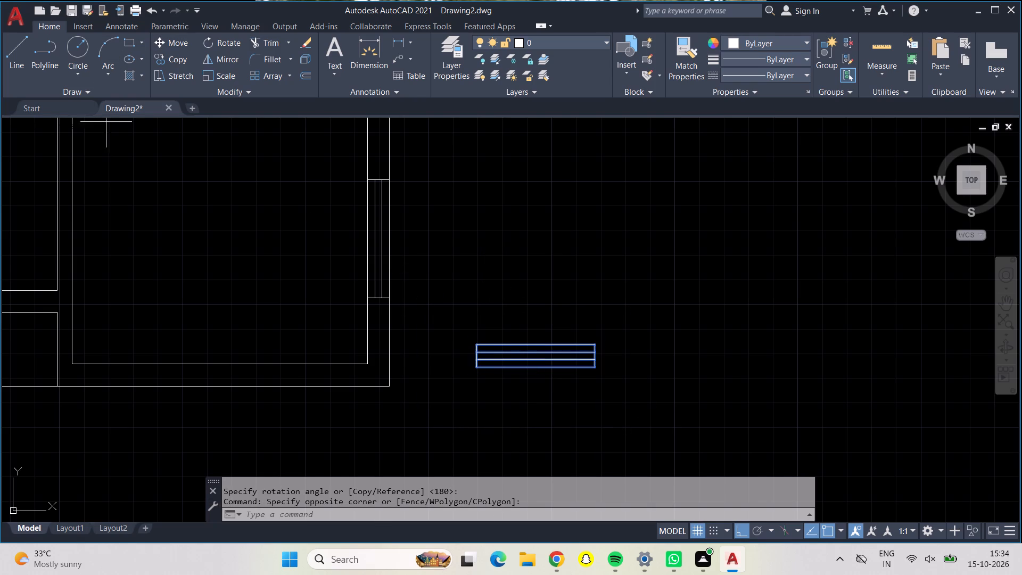
pyautogui.moveTo(509, 366); pyautogui.dragTo(496, 366)
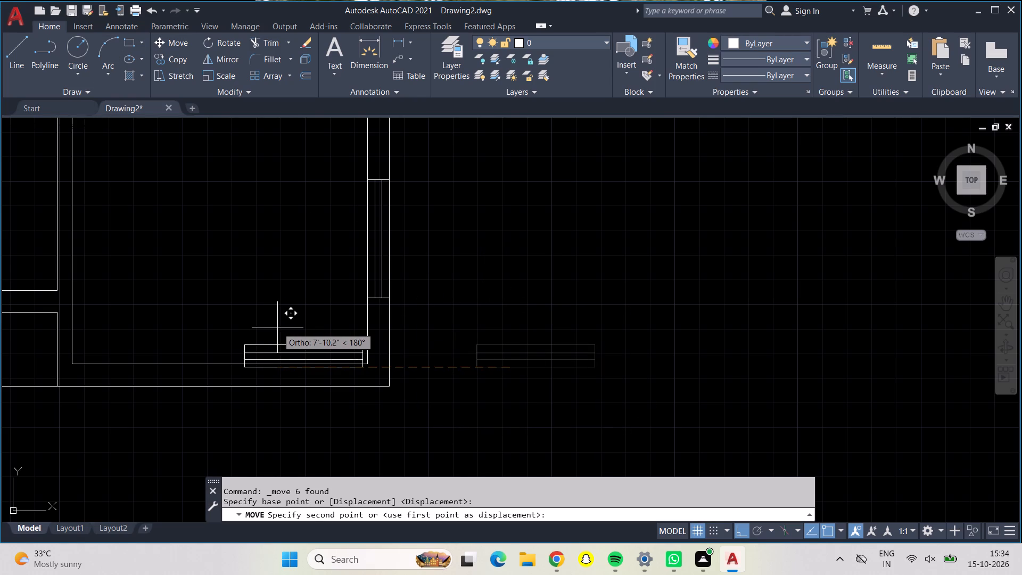
pyautogui.press('F8')
pyautogui.scroll(2, 215, 383)
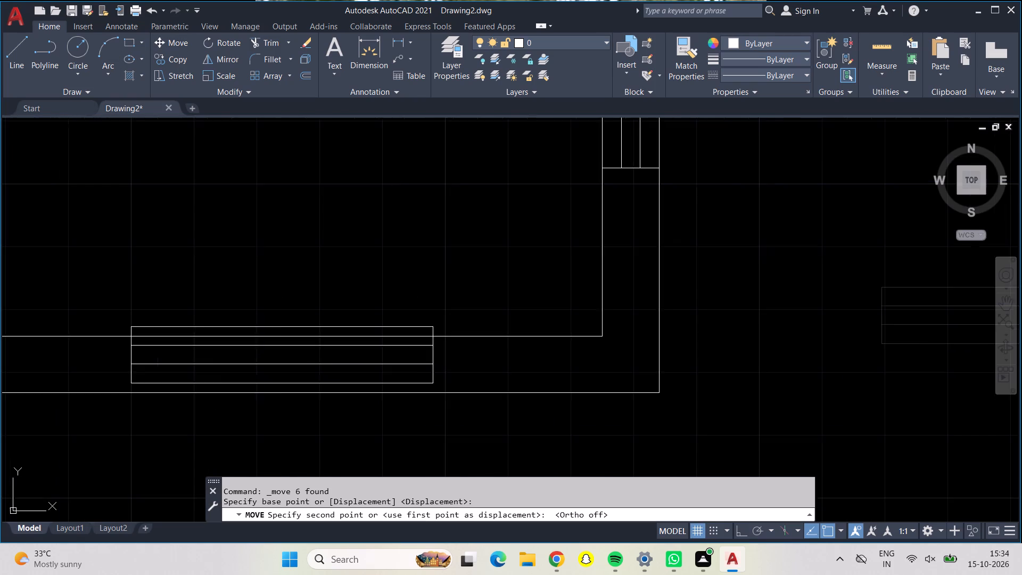
pyautogui.scroll(1, 215, 383)
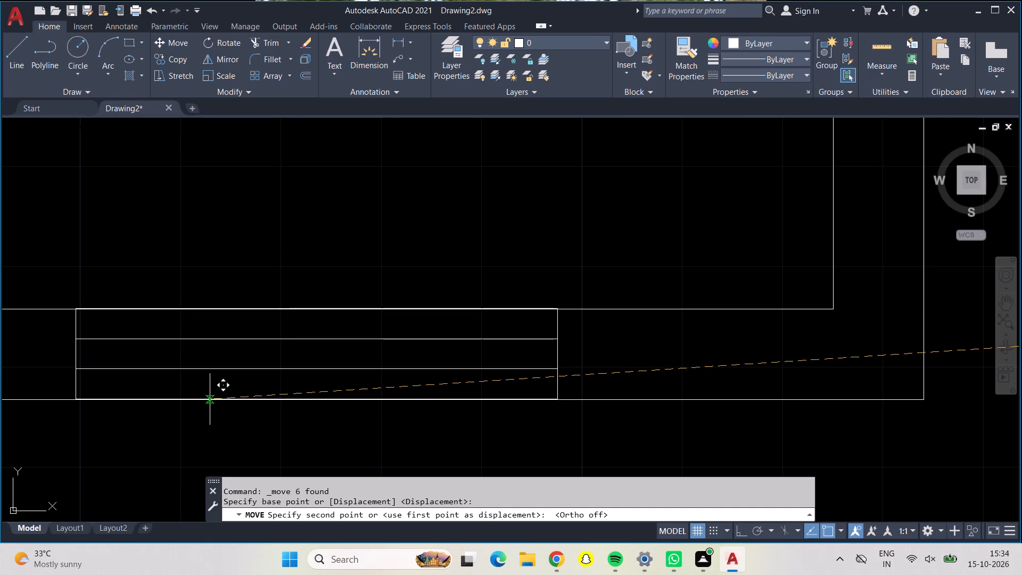
pyautogui.click(210, 399)
# Examine the second plan from south to north and compare its rooms and windows with the reference plan.
pyautogui.scroll(-3, 210, 397)
pyautogui.moveTo(193, 297); pyautogui.dragTo(346, 366, button='middle')
pyautogui.scroll(-1, 309, 336)
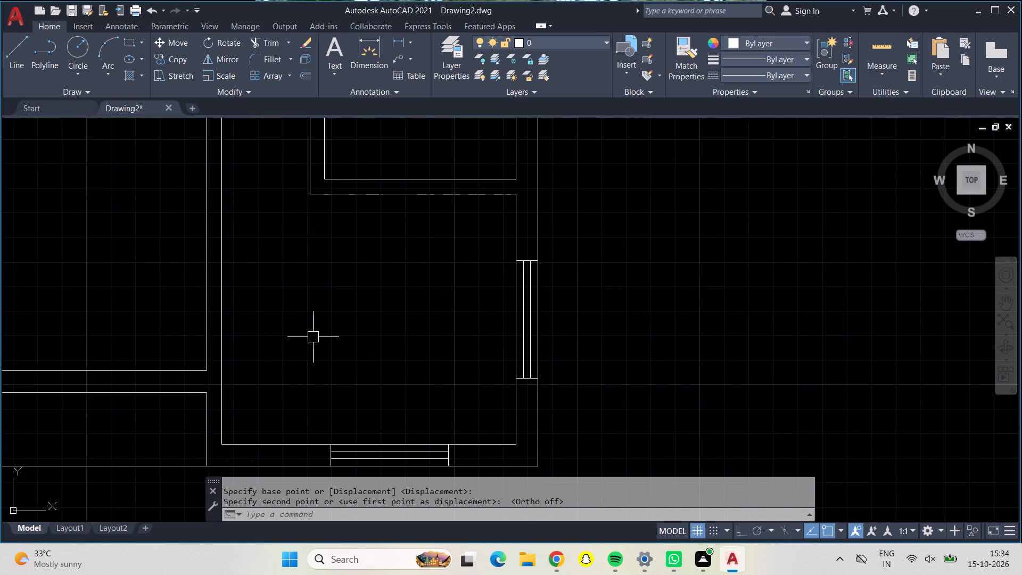
pyautogui.moveTo(302, 333); pyautogui.dragTo(364, 368, button='middle')
pyautogui.moveTo(234, 259); pyautogui.dragTo(236, 259, button='middle')
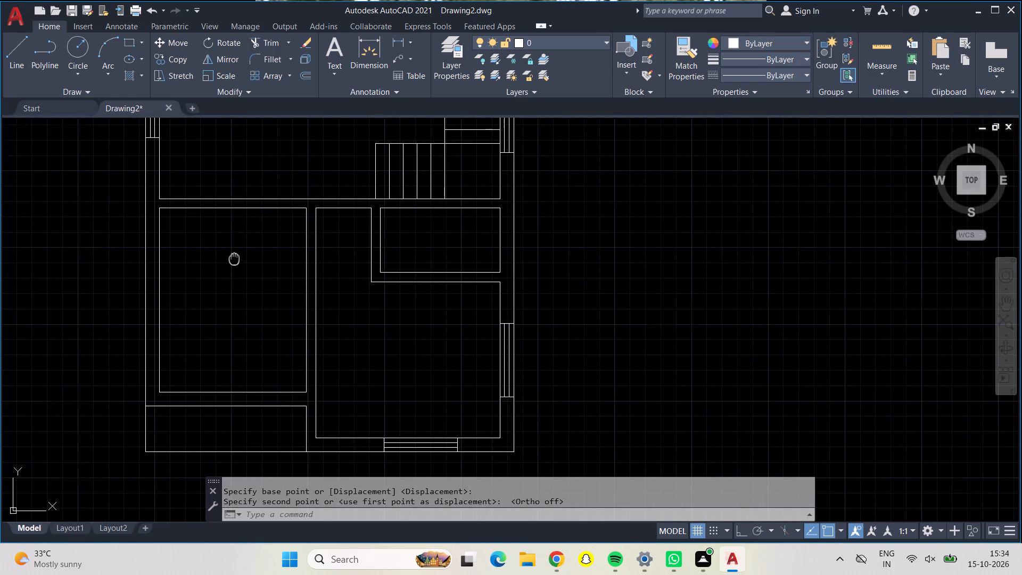
pyautogui.moveTo(236, 259); pyautogui.dragTo(289, 294, button='middle')
pyautogui.moveTo(266, 280); pyautogui.dragTo(269, 307, button='middle')
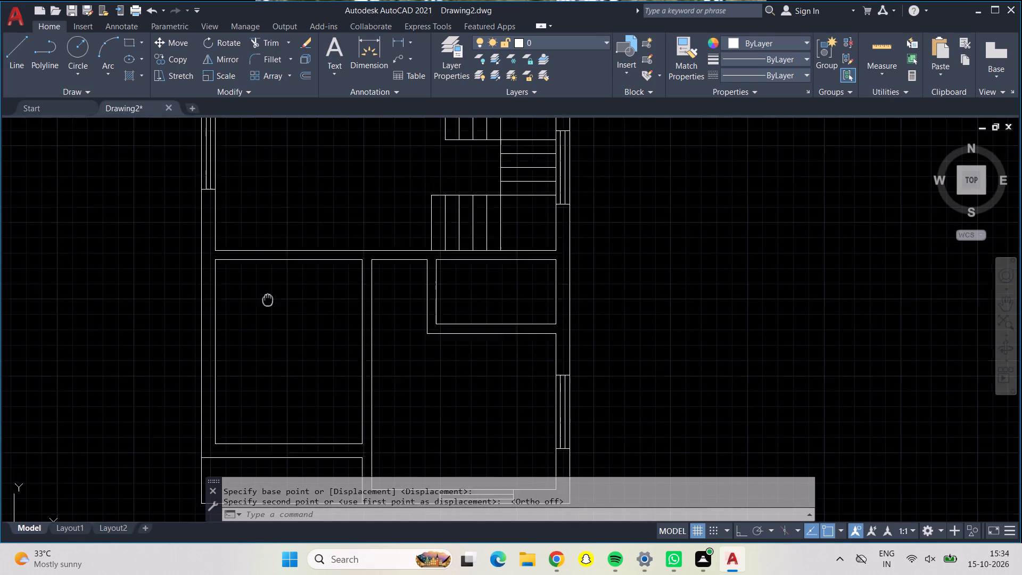
pyautogui.moveTo(269, 307); pyautogui.dragTo(264, 420, button='middle')
pyautogui.moveTo(304, 277); pyautogui.dragTo(294, 405, button='middle')
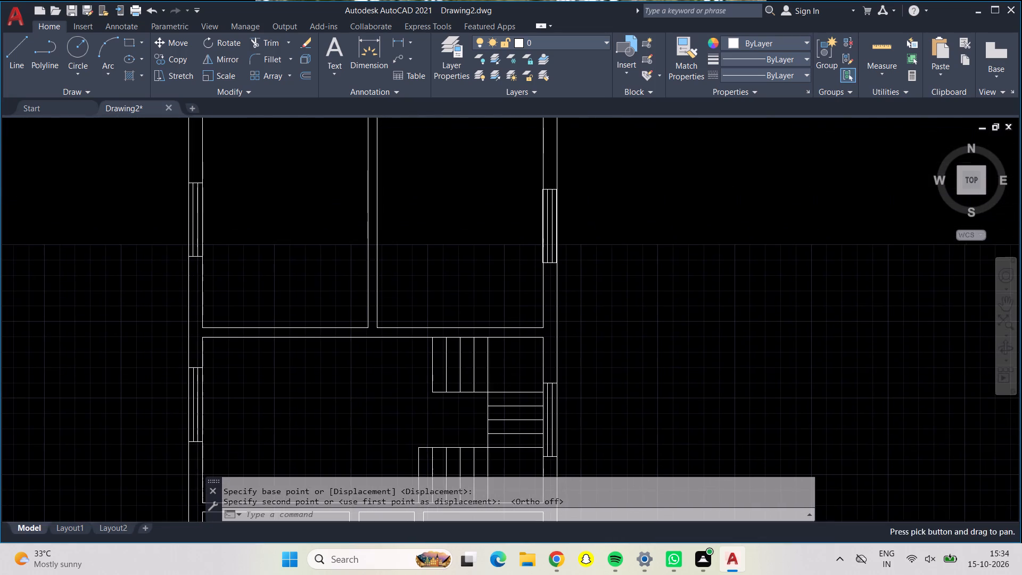
pyautogui.moveTo(307, 255); pyautogui.dragTo(315, 352, button='middle')
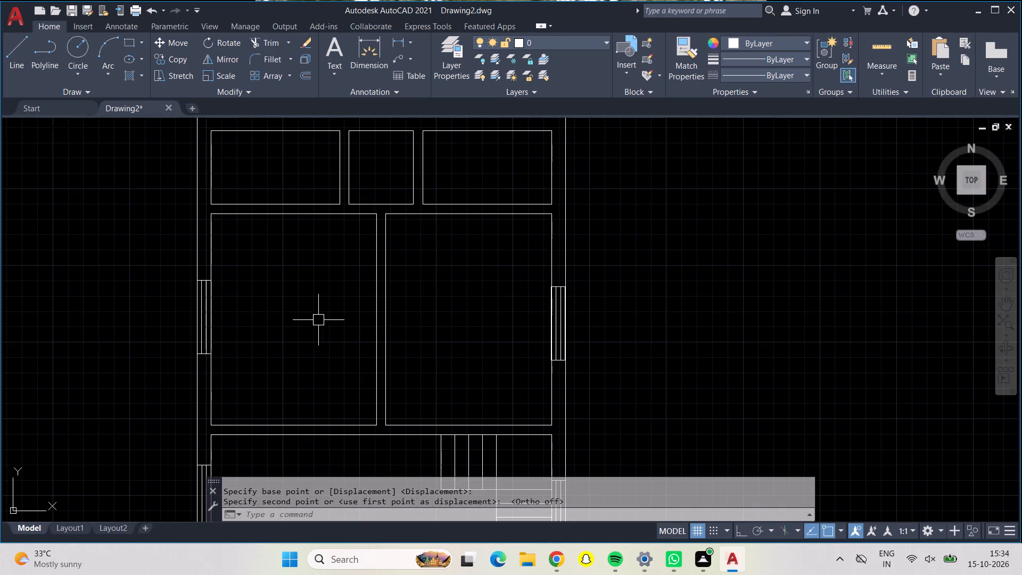
pyautogui.scroll(-1, 318, 320)
pyautogui.moveTo(312, 316); pyautogui.dragTo(365, 311, button='middle')
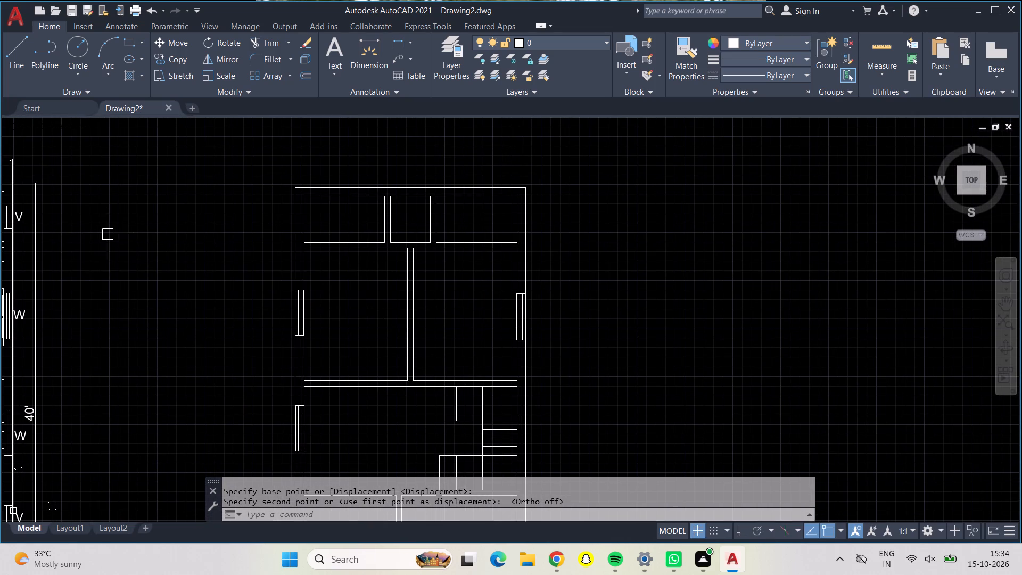
pyautogui.moveTo(115, 234); pyautogui.dragTo(258, 260, button='middle')
pyautogui.scroll(-1, 244, 290)
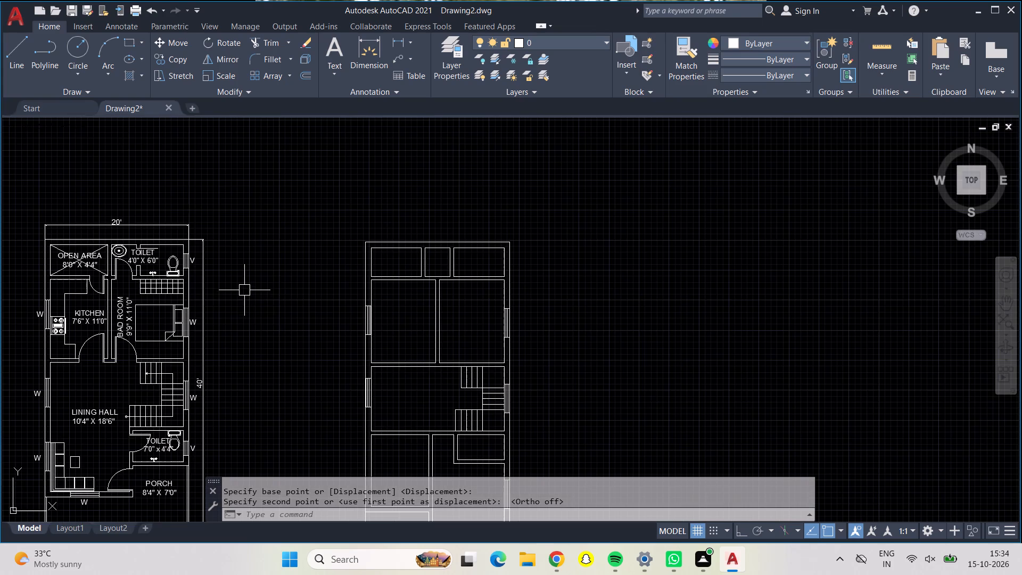
pyautogui.moveTo(276, 307); pyautogui.dragTo(270, 215, button='middle')
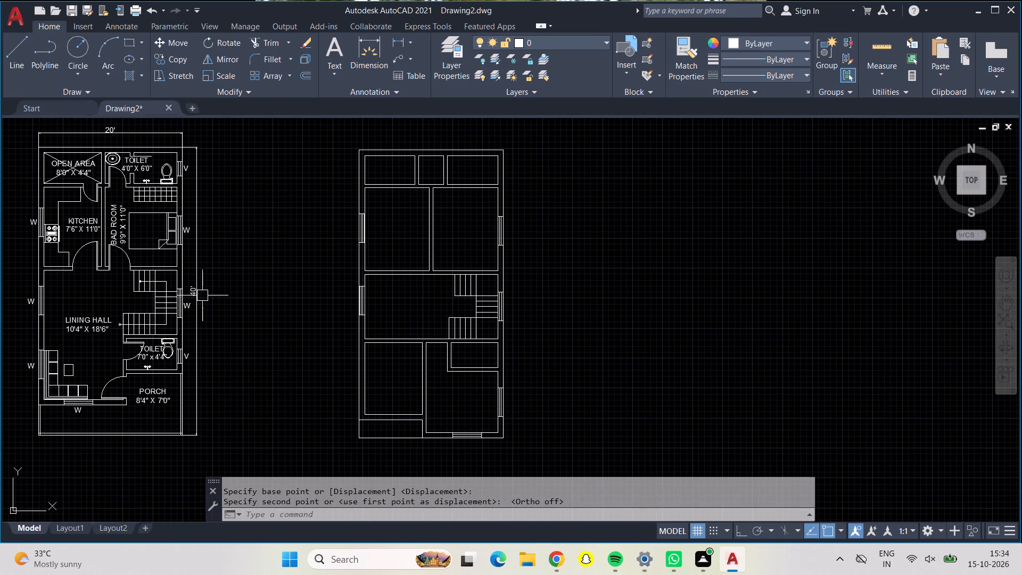
# Copy the WC from the reference plan's 7'0" x 4'4" toilet into the second plan's northwest room, against its north wall.
pyautogui.scroll(2, 166, 356)
pyautogui.click(174, 329)
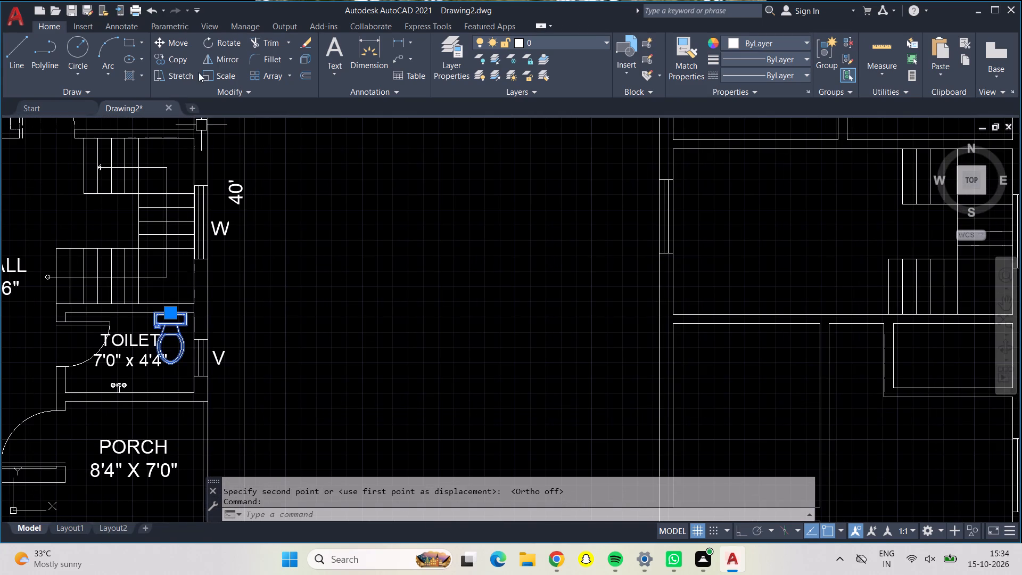
pyautogui.click(175, 62)
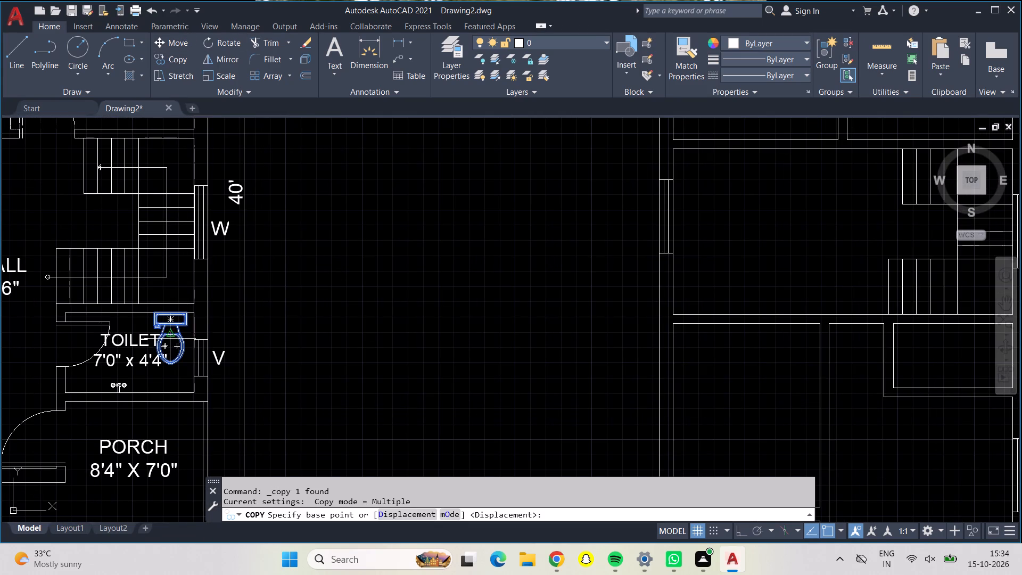
pyautogui.moveTo(174, 338); pyautogui.dragTo(182, 338)
pyautogui.moveTo(697, 228); pyautogui.dragTo(498, 254, button='middle')
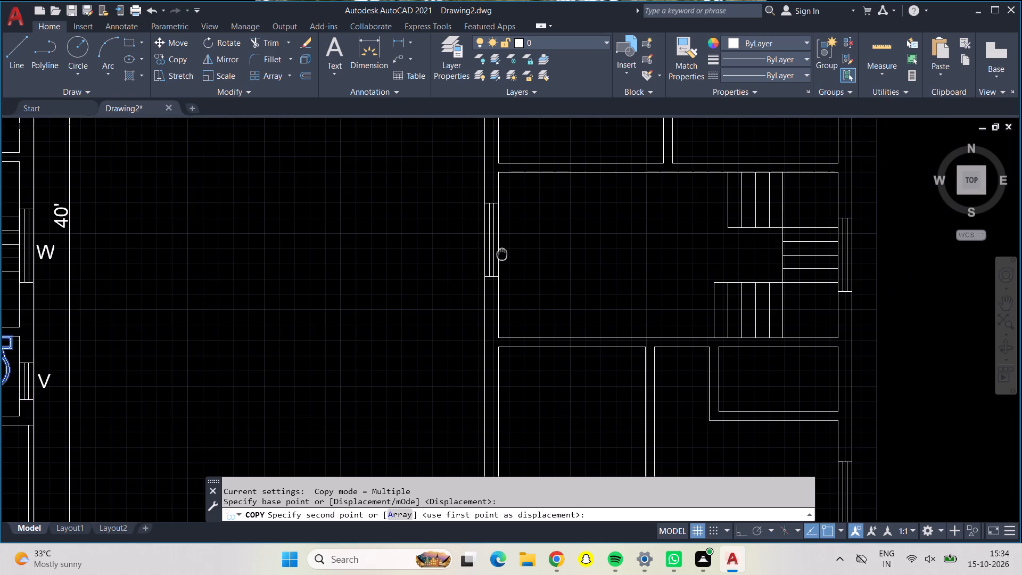
pyautogui.moveTo(498, 254); pyautogui.dragTo(384, 266, button='middle')
pyautogui.scroll(-2, 436, 200)
pyautogui.moveTo(455, 142); pyautogui.dragTo(406, 276, button='middle')
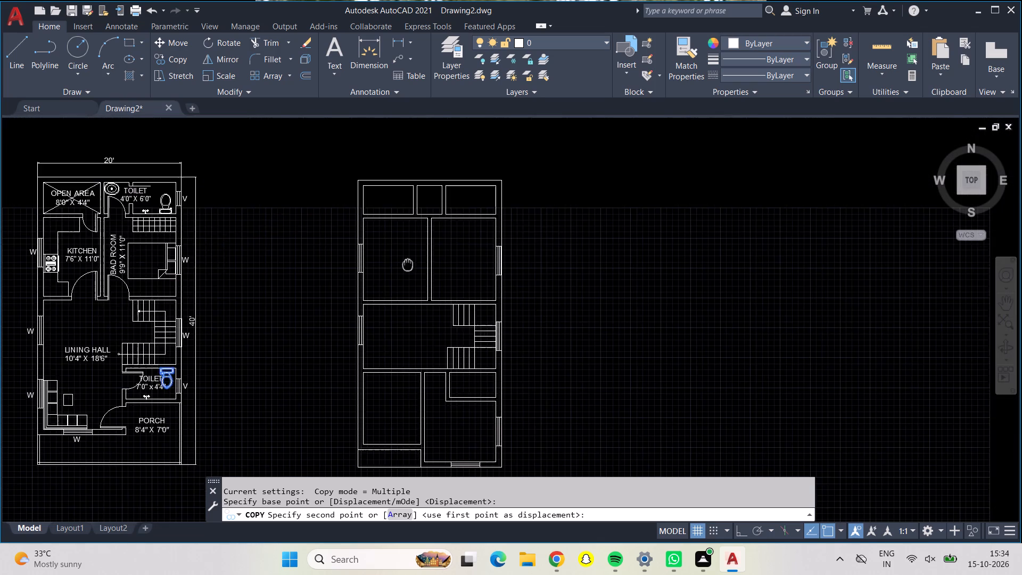
pyautogui.moveTo(406, 276); pyautogui.dragTo(369, 359, button='middle')
pyautogui.scroll(4, 335, 327)
pyautogui.moveTo(301, 207); pyautogui.dragTo(303, 216, button='middle')
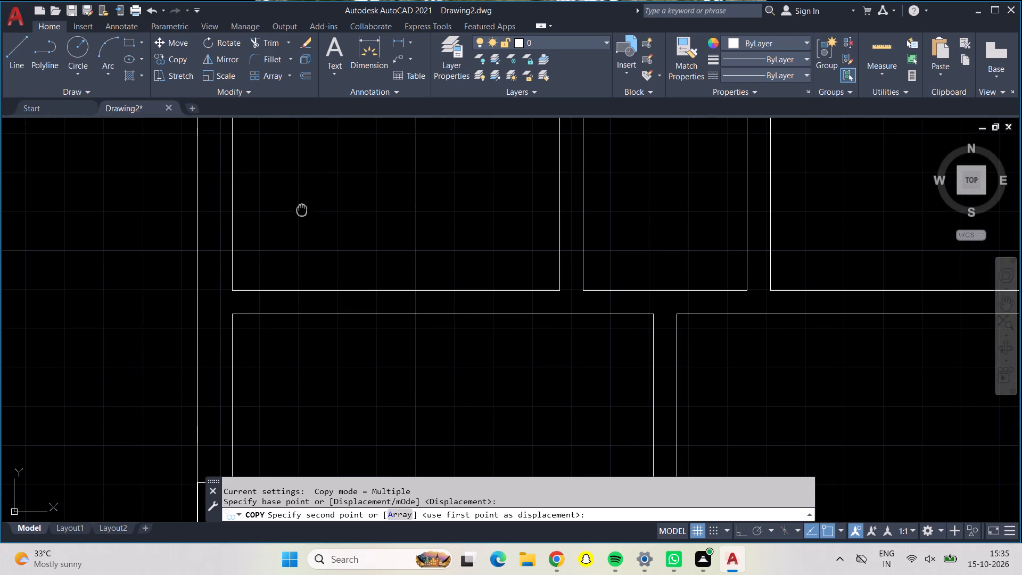
pyautogui.moveTo(303, 216); pyautogui.dragTo(325, 311, button='middle')
pyautogui.scroll(1, 324, 311)
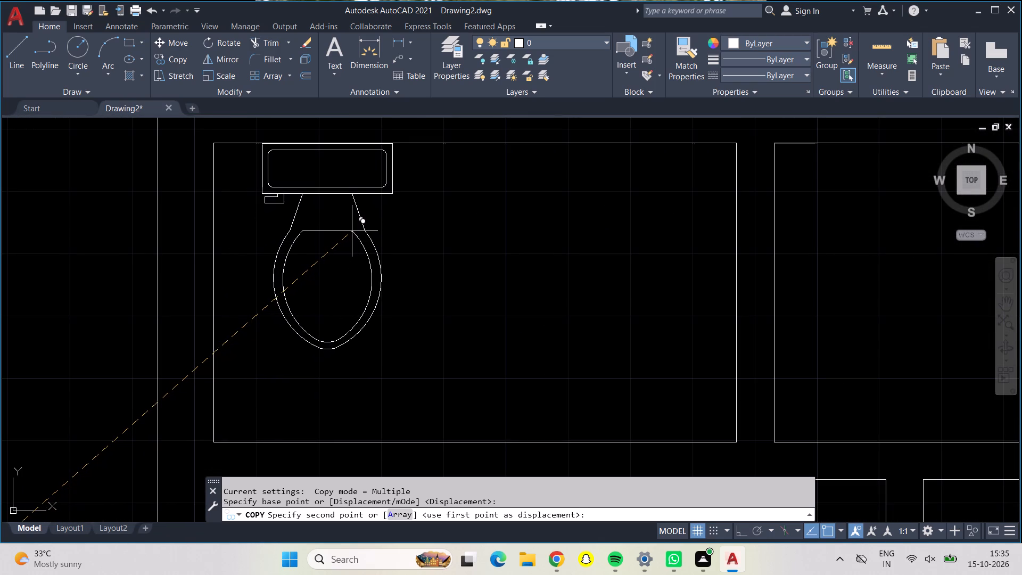
pyautogui.click(352, 231)
# Place another WC copy against the north wall of the northeast room, near its east side.
pyautogui.scroll(-2, 393, 264)
pyautogui.moveTo(725, 291); pyautogui.dragTo(490, 277, button='middle')
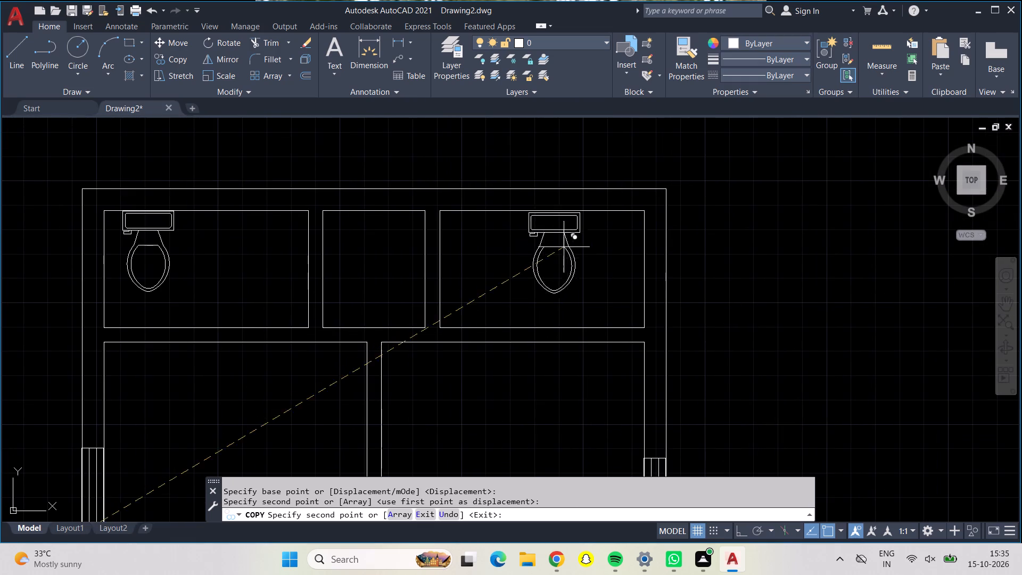
pyautogui.scroll(2, 611, 251)
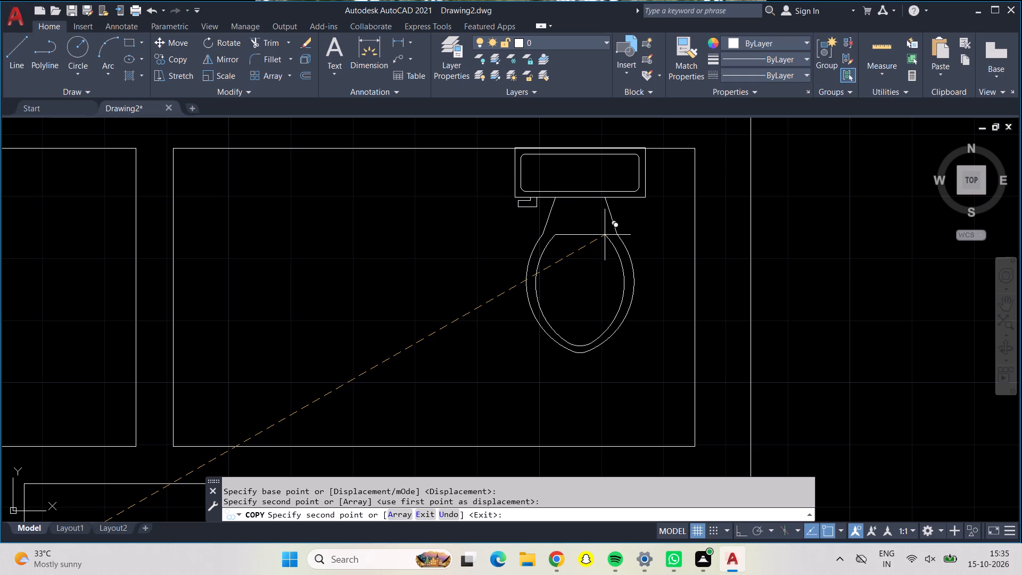
pyautogui.click(605, 235)
# Place a WC copy against the north wall of the small inner room below the stairs and end the Copy command.
pyautogui.scroll(-2, 605, 235)
pyautogui.scroll(-1, 401, 273)
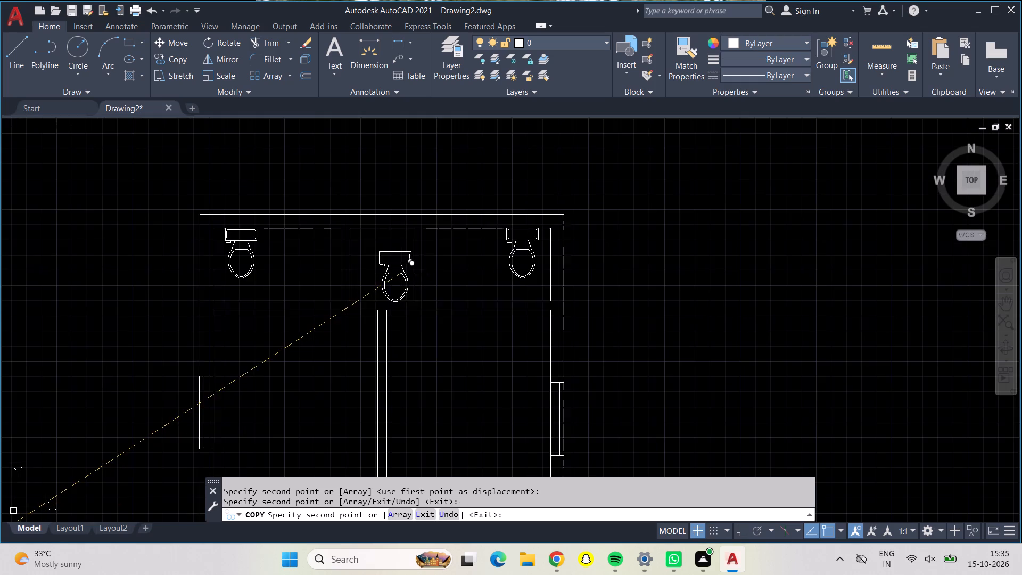
pyautogui.moveTo(401, 273); pyautogui.dragTo(394, 160, button='middle')
pyautogui.scroll(-1, 401, 281)
pyautogui.moveTo(435, 331); pyautogui.dragTo(344, 136, button='middle')
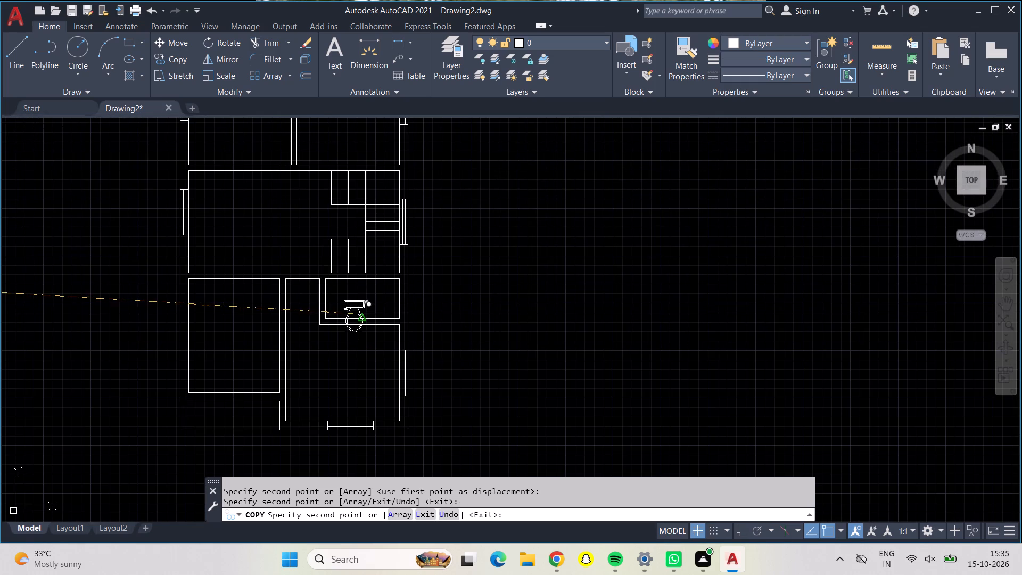
pyautogui.scroll(4, 384, 300)
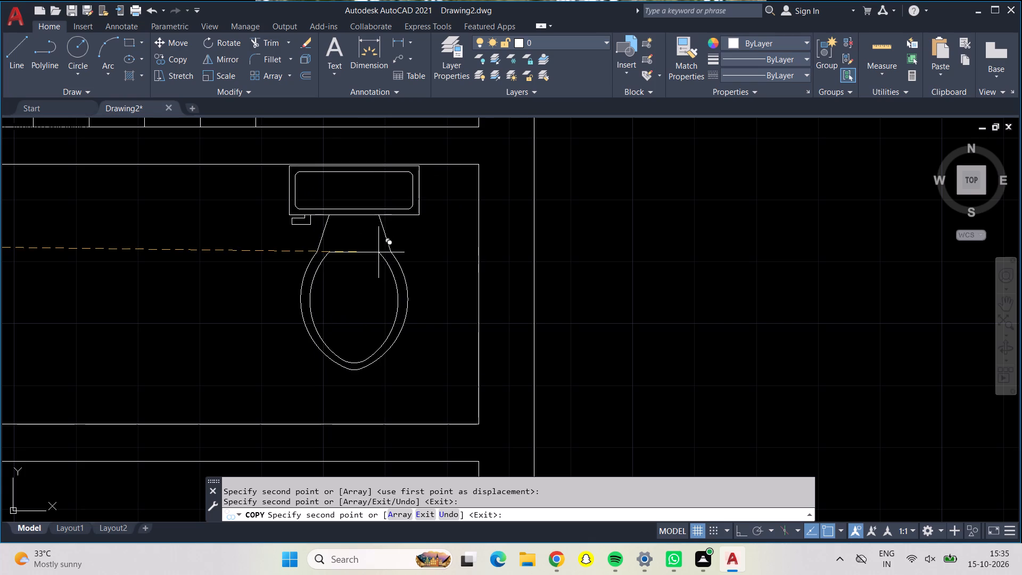
pyautogui.click(377, 251)
pyautogui.scroll(-3, 377, 252)
pyautogui.scroll(-1, 241, 338)
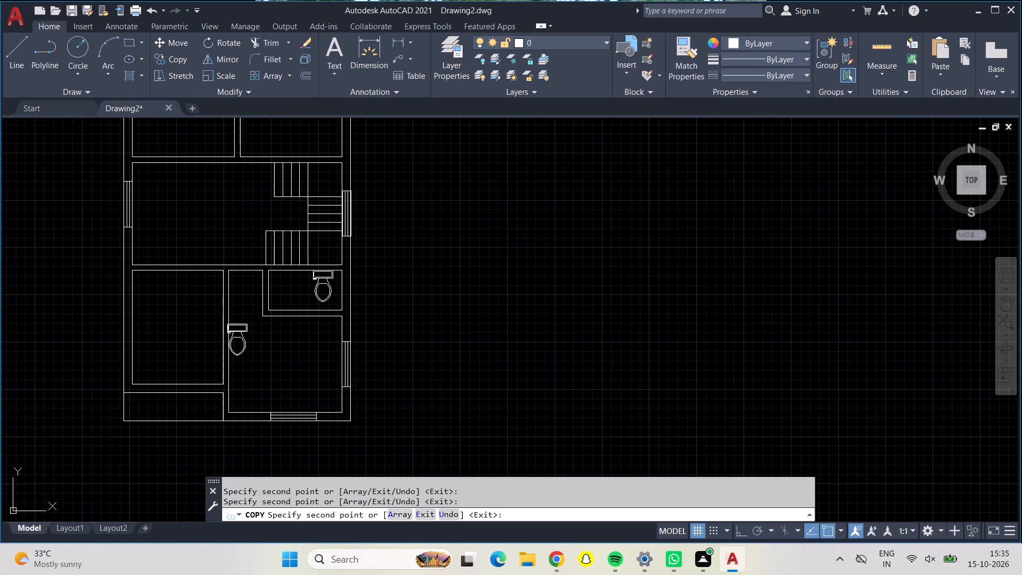
pyautogui.scroll(-1, 244, 363)
pyautogui.moveTo(252, 363); pyautogui.dragTo(343, 385, button='middle')
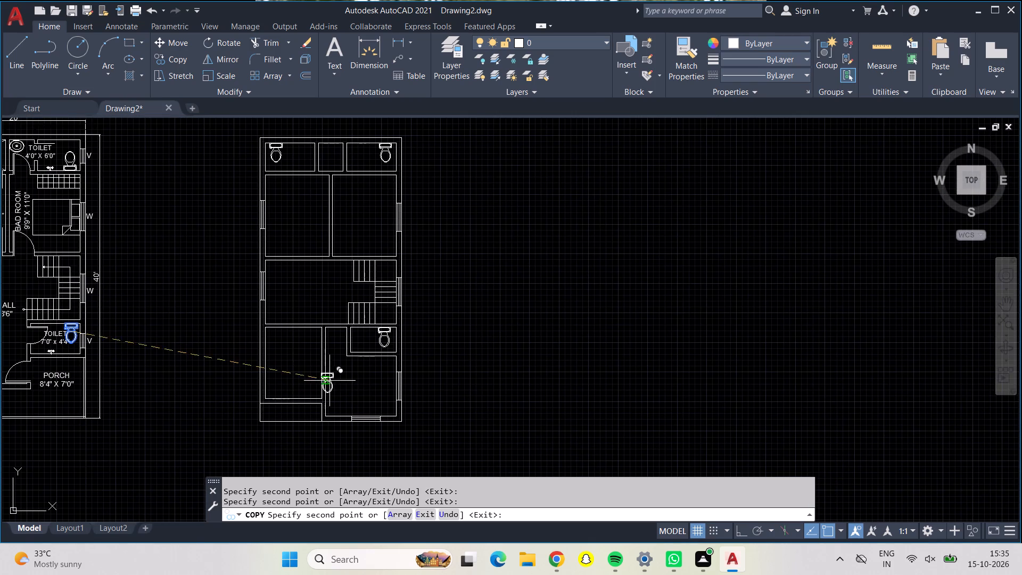
pyautogui.press('Escape')
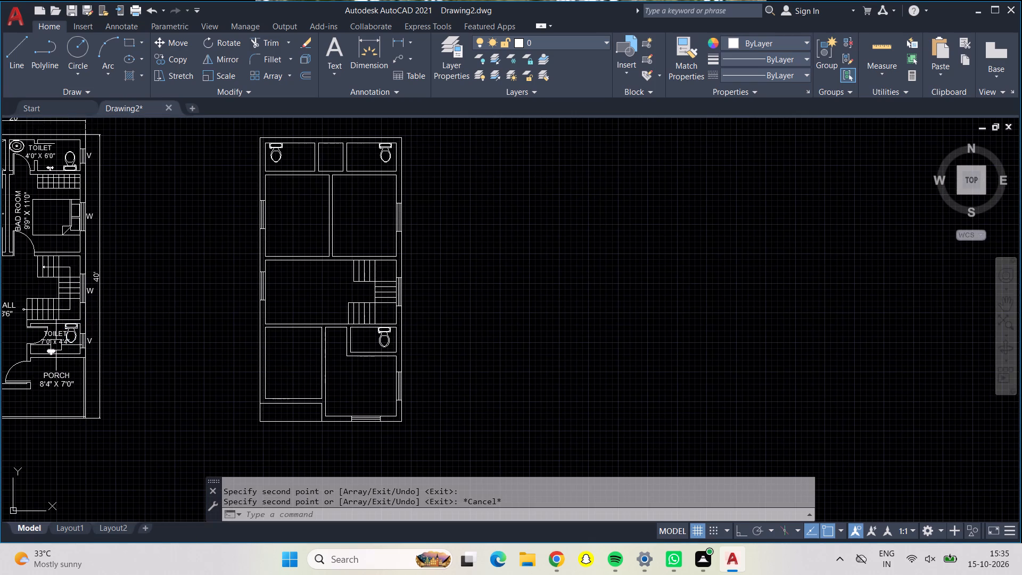
# Copy the tap fixture from the reference plan's 7'0" x 4'4" toilet into the small room below the stairs, near its south wall.
pyautogui.scroll(4, 53, 348)
pyautogui.click(47, 378)
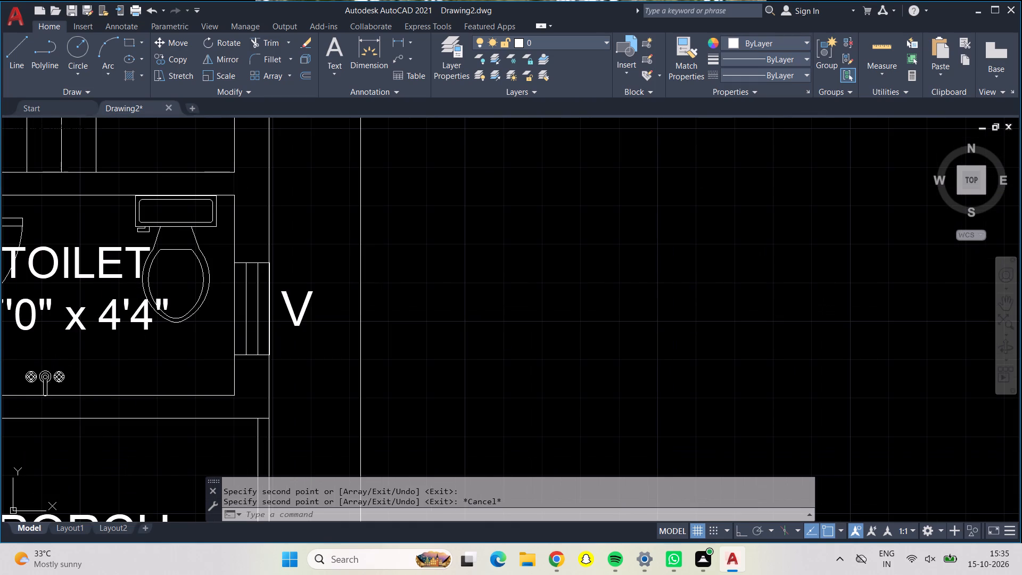
pyautogui.click(169, 60)
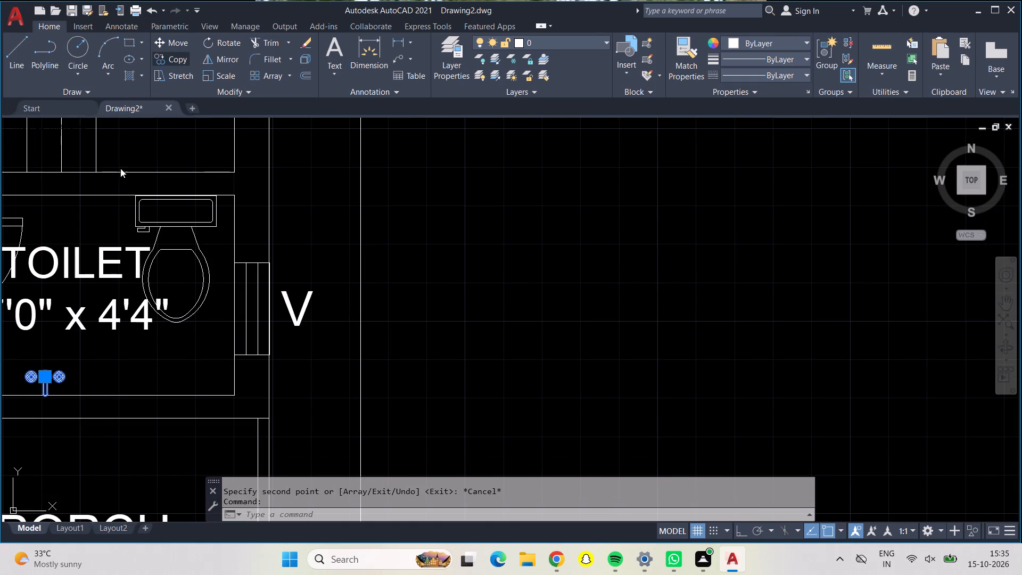
pyautogui.click(40, 385)
pyautogui.scroll(-2, 287, 314)
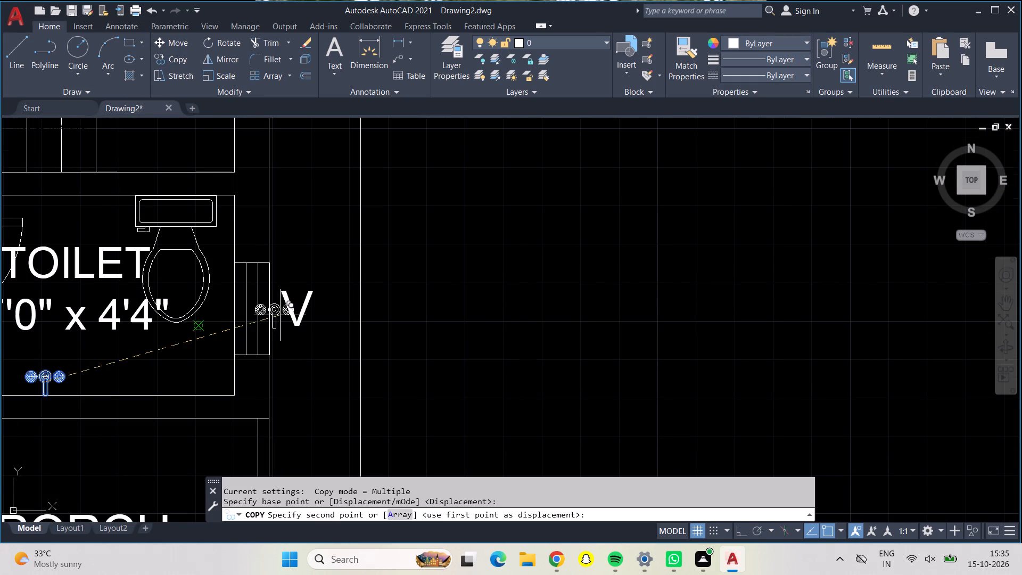
pyautogui.moveTo(523, 298); pyautogui.dragTo(0, 214, button='middle')
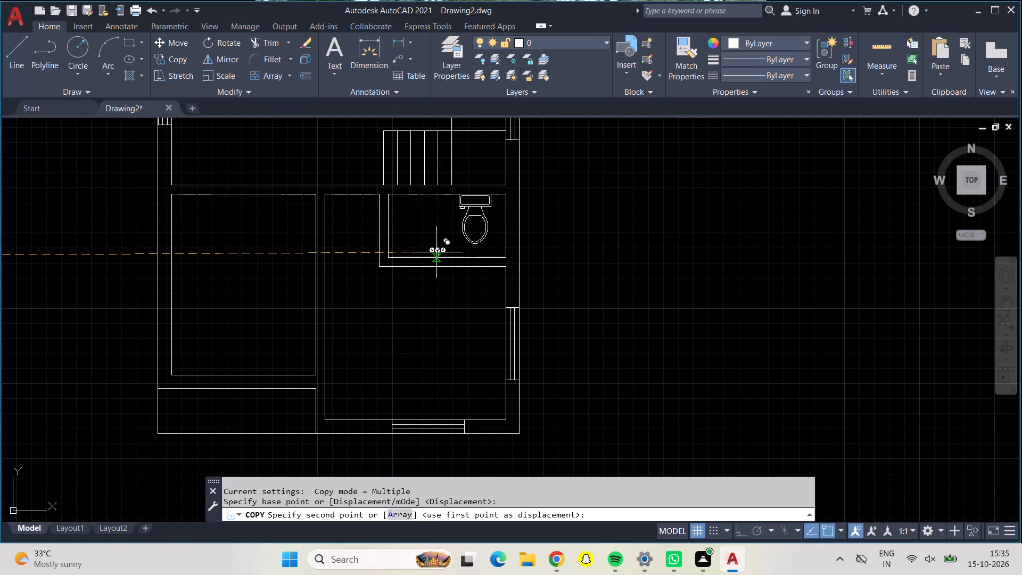
pyautogui.scroll(2, 440, 251)
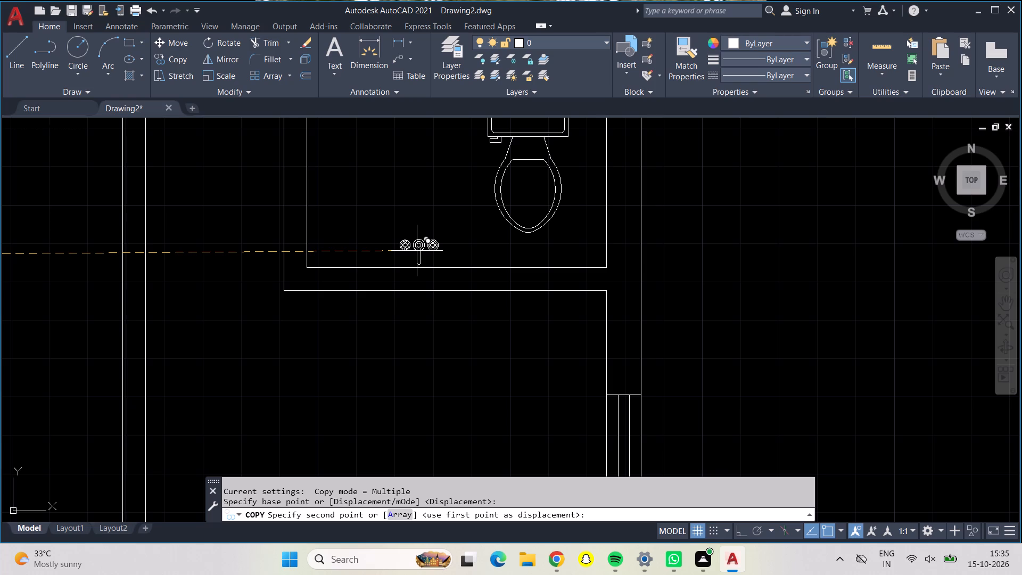
pyautogui.click(413, 254)
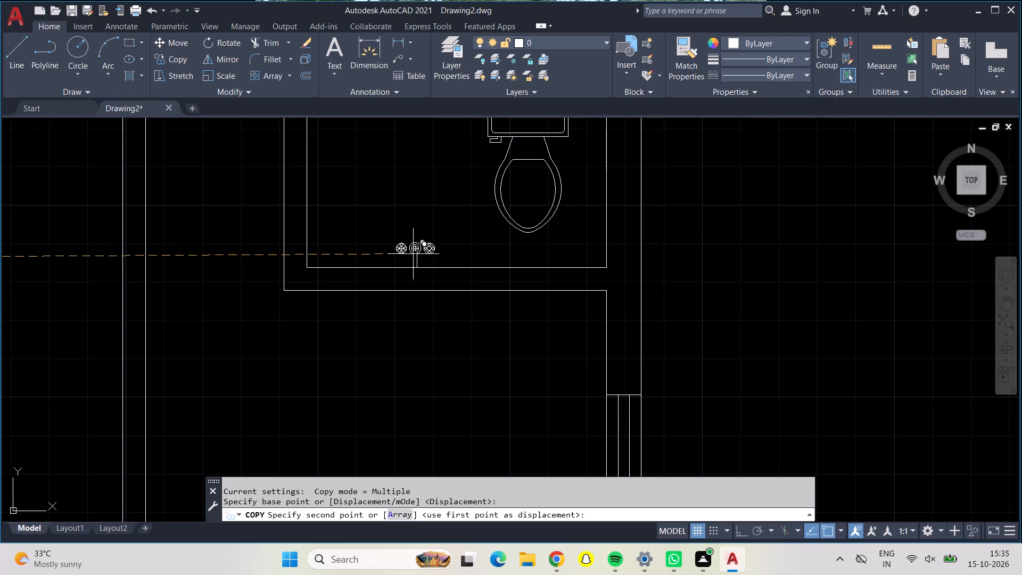
# Place another copy of the tap fixture in the northeast room, near its south wall.
pyautogui.scroll(1, 415, 225)
pyautogui.scroll(-2, 415, 225)
pyautogui.moveTo(416, 214); pyautogui.dragTo(384, 412, button='middle')
pyautogui.scroll(-1, 360, 319)
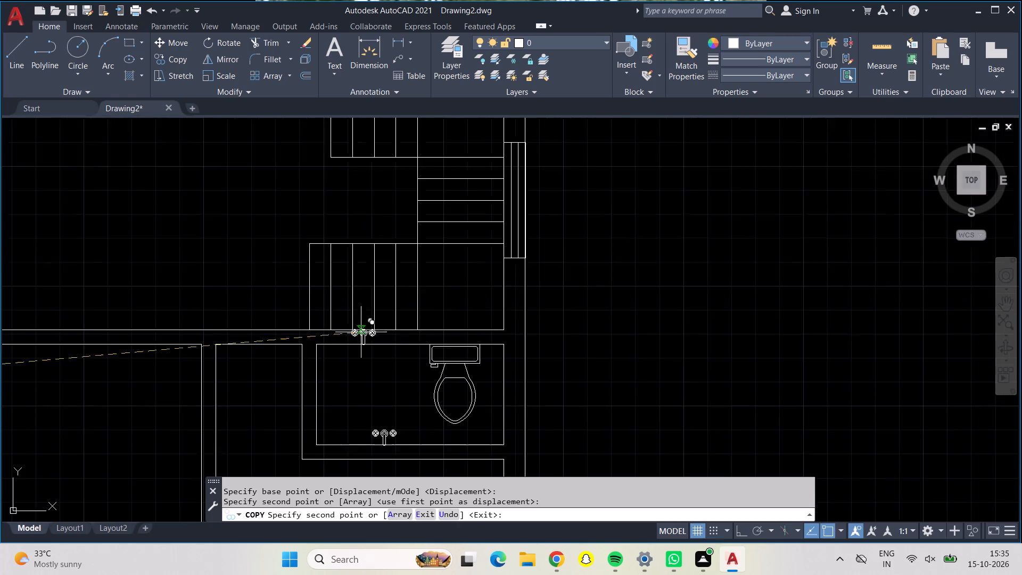
pyautogui.scroll(-1, 361, 324)
pyautogui.scroll(-1, 371, 217)
pyautogui.moveTo(376, 194); pyautogui.dragTo(383, 293, button='middle')
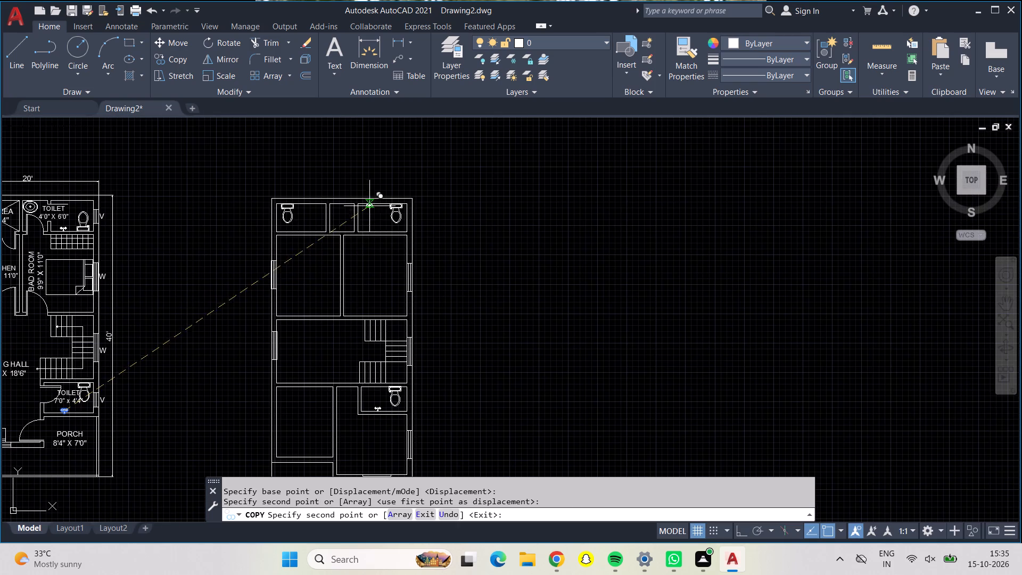
pyautogui.scroll(-1, 374, 225)
pyautogui.scroll(5, 374, 225)
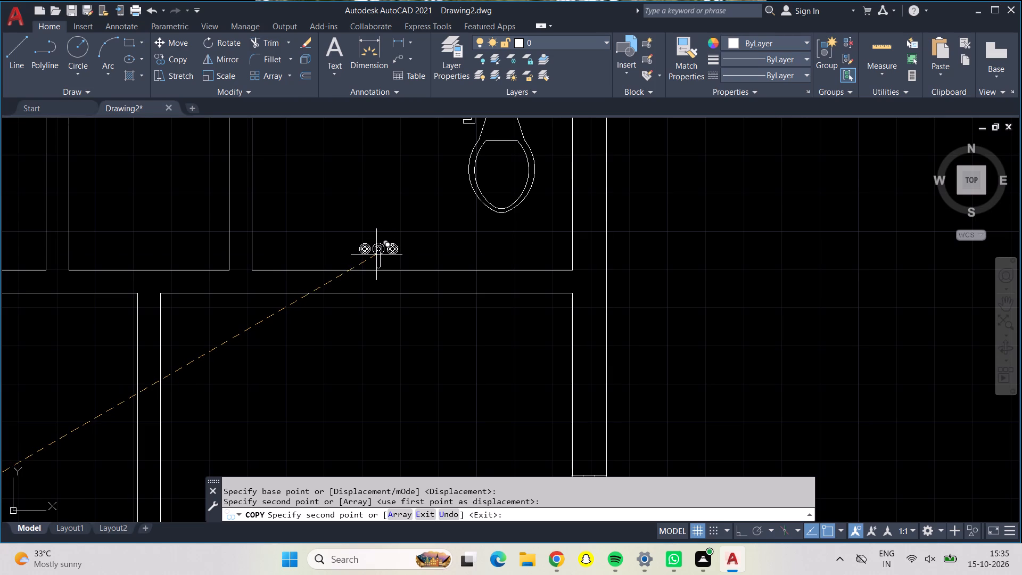
pyautogui.click(376, 255)
# Place a tap fixture copy against the north wall of the northwest room, east of the WC.
pyautogui.scroll(-1, 376, 254)
pyautogui.scroll(1, 376, 254)
pyautogui.scroll(-2, 376, 254)
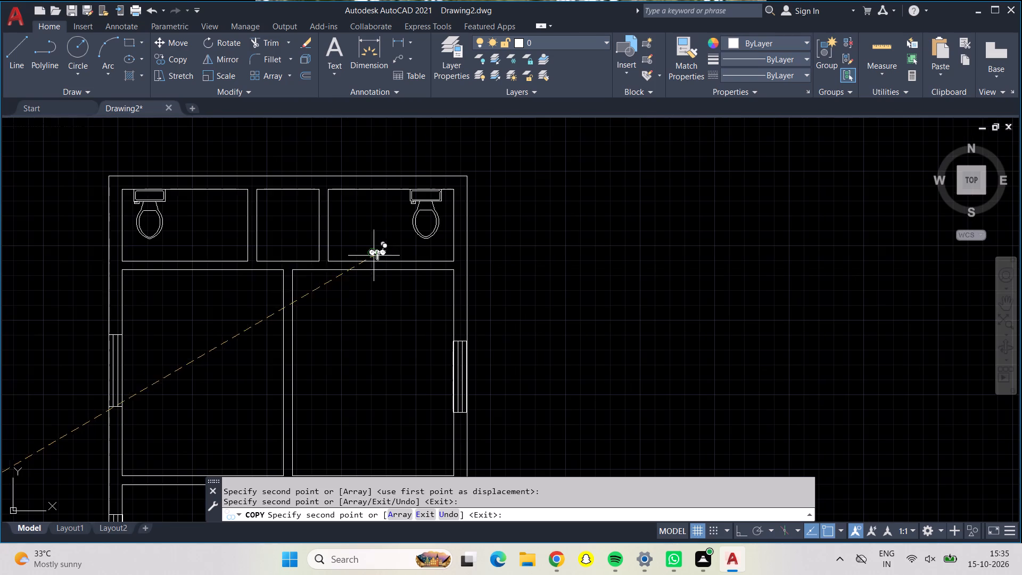
pyautogui.scroll(3, 202, 248)
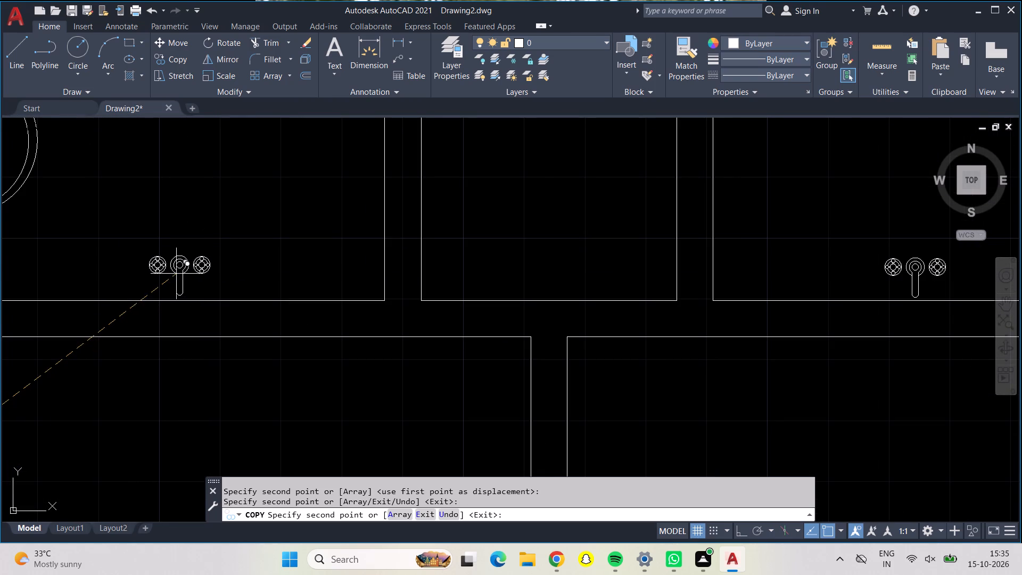
pyautogui.scroll(-2, 176, 273)
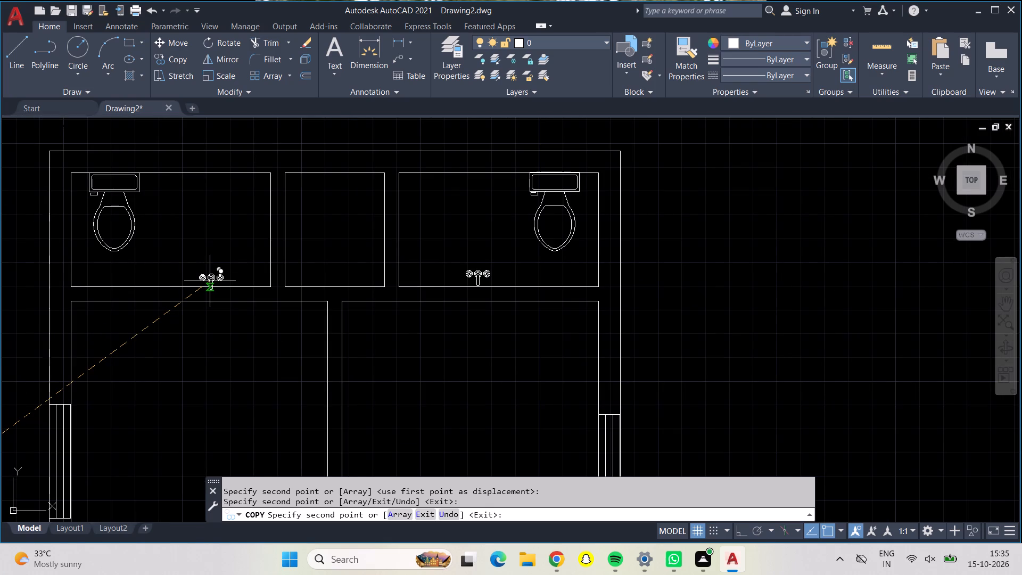
pyautogui.click(203, 180)
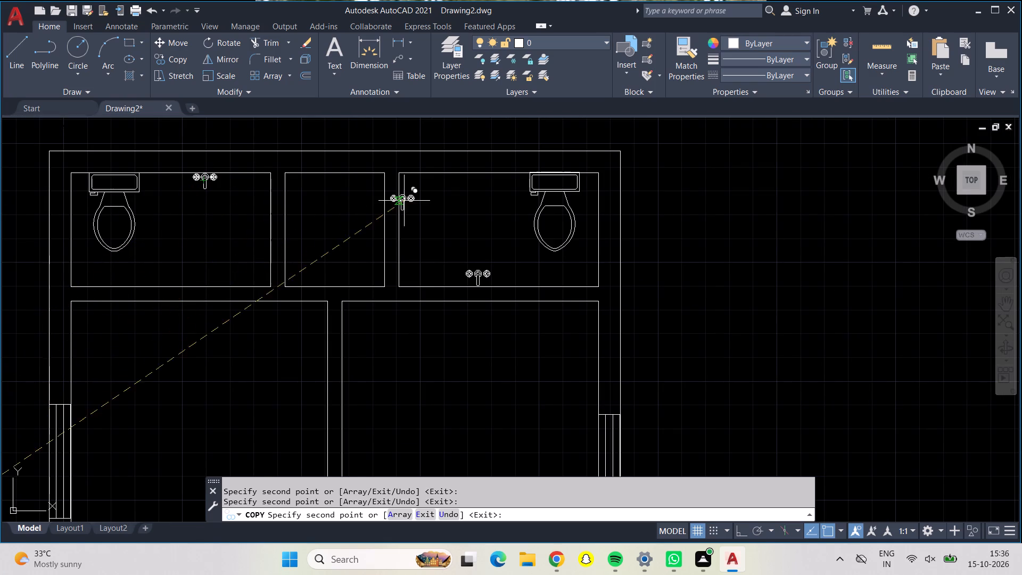
# Place a tap fixture copy against the north wall of the northeast room, west of the WC, and end the Copy command.
pyautogui.click(464, 180)
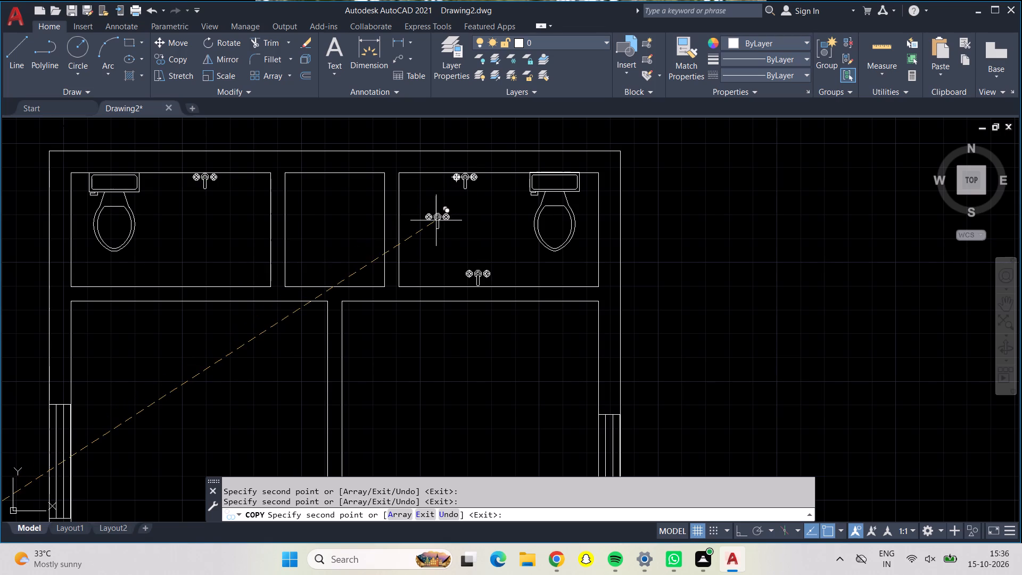
pyautogui.press('Escape')
# Insert Toilet - Imperial blocks from the architectural tool palette in the northeast room and in the empty space east of the plan.
pyautogui.hotkey('ctrl', '3')
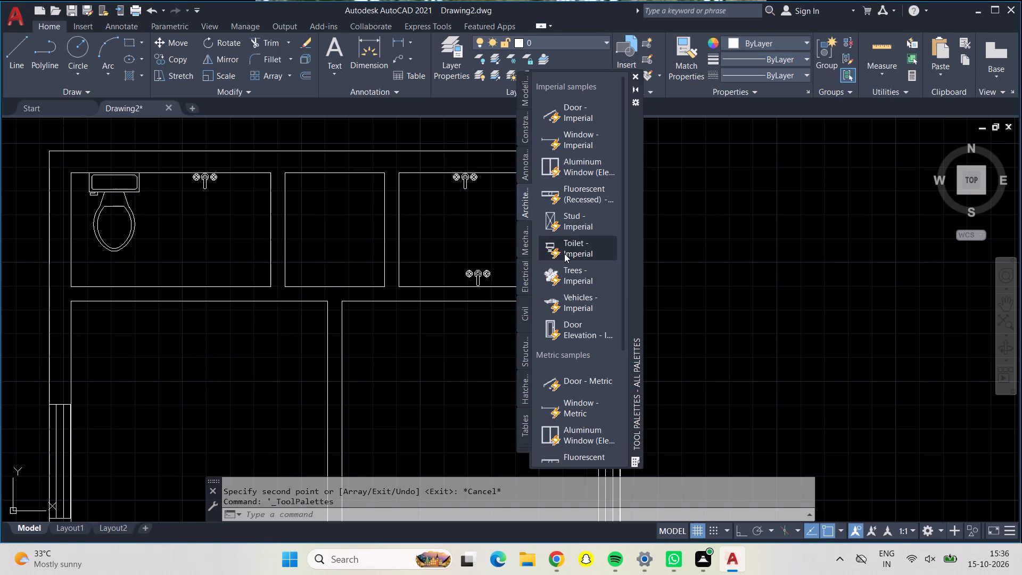
pyautogui.moveTo(570, 257); pyautogui.dragTo(776, 254)
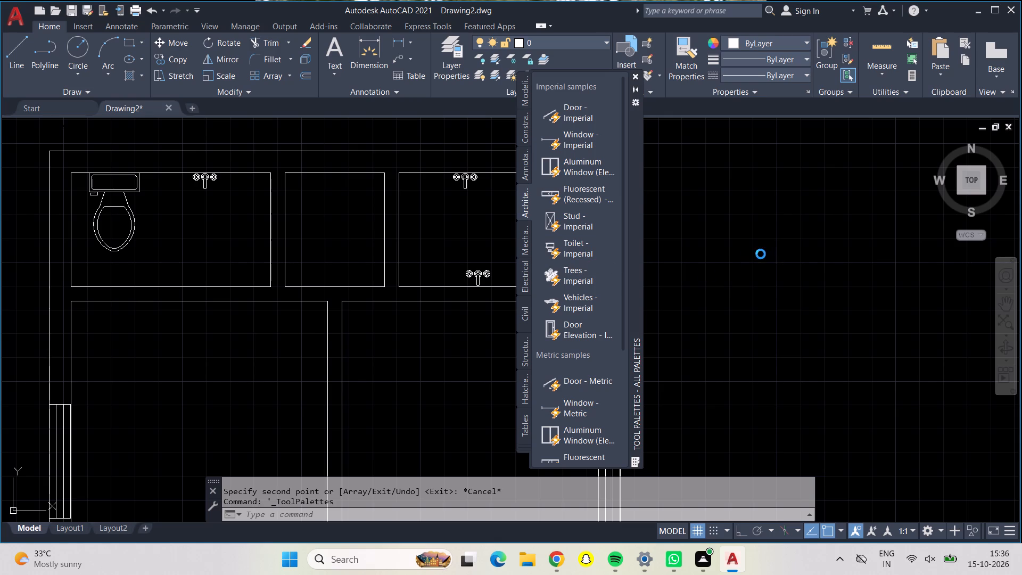
pyautogui.moveTo(570, 239); pyautogui.dragTo(638, 262)
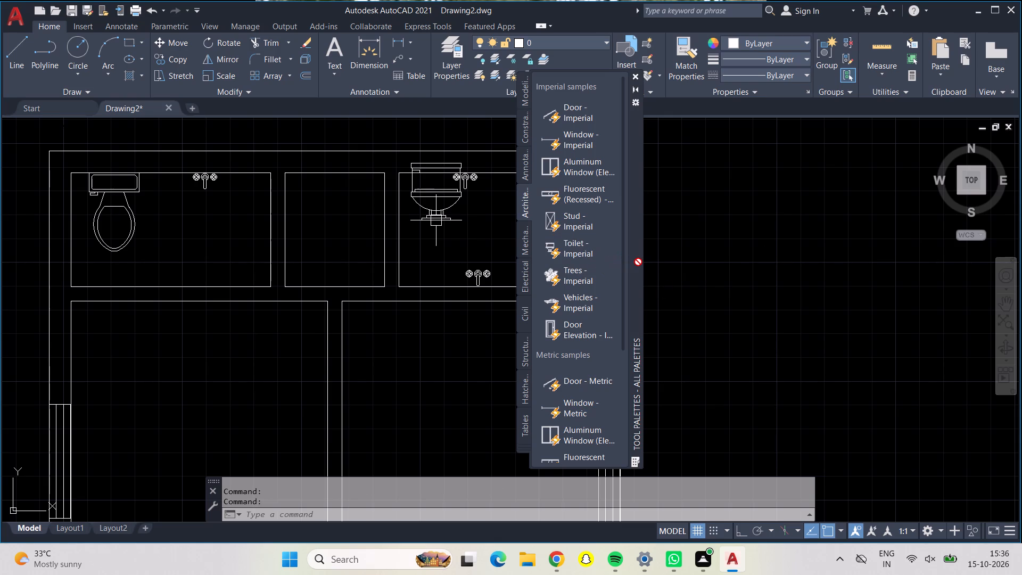
pyautogui.moveTo(638, 262); pyautogui.dragTo(739, 261)
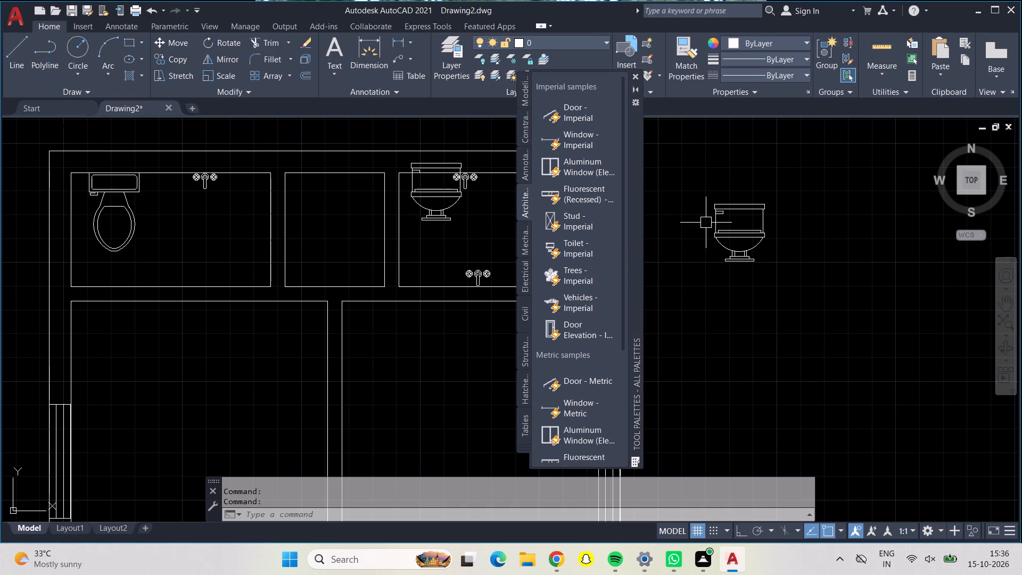
pyautogui.press('Escape')
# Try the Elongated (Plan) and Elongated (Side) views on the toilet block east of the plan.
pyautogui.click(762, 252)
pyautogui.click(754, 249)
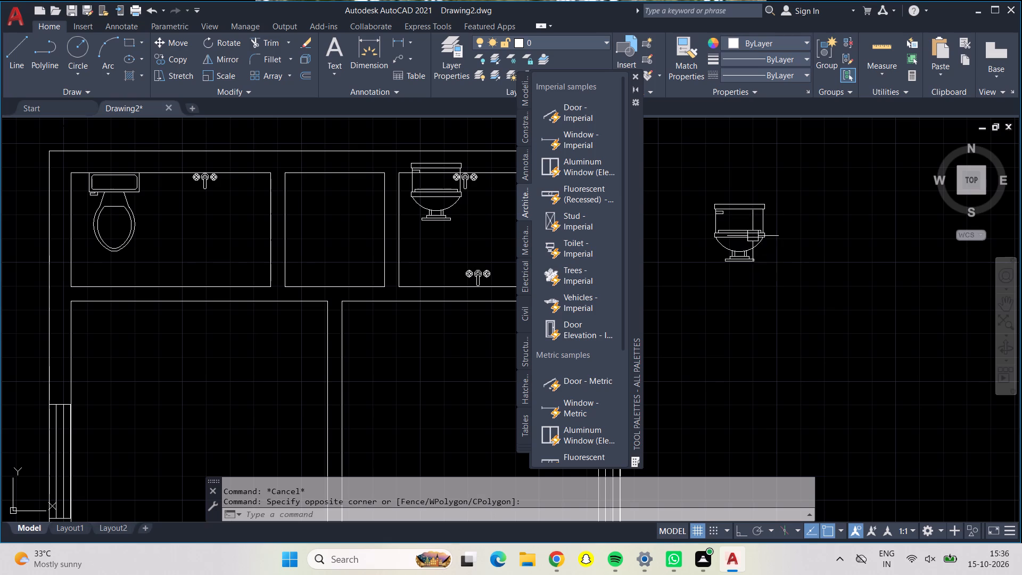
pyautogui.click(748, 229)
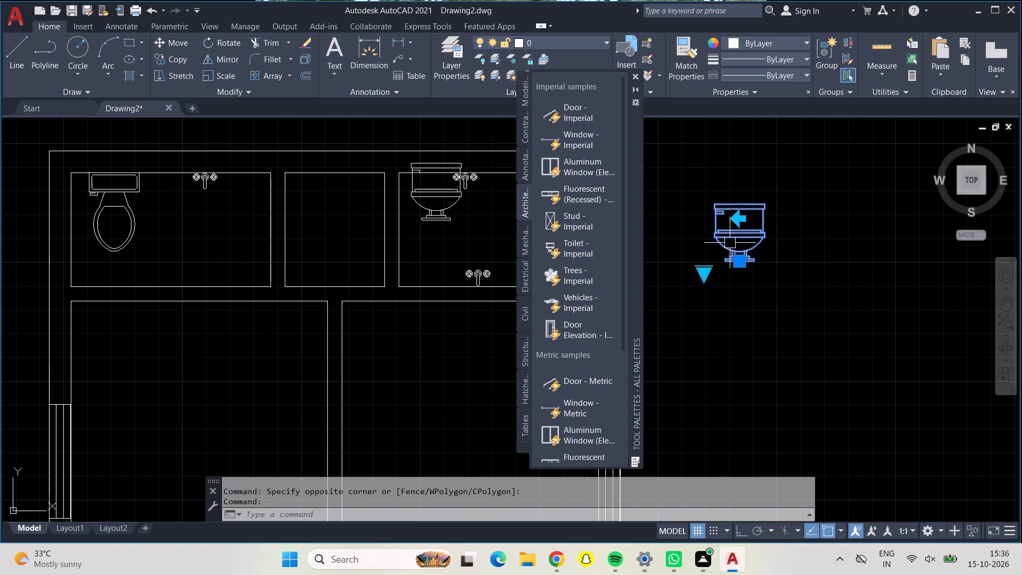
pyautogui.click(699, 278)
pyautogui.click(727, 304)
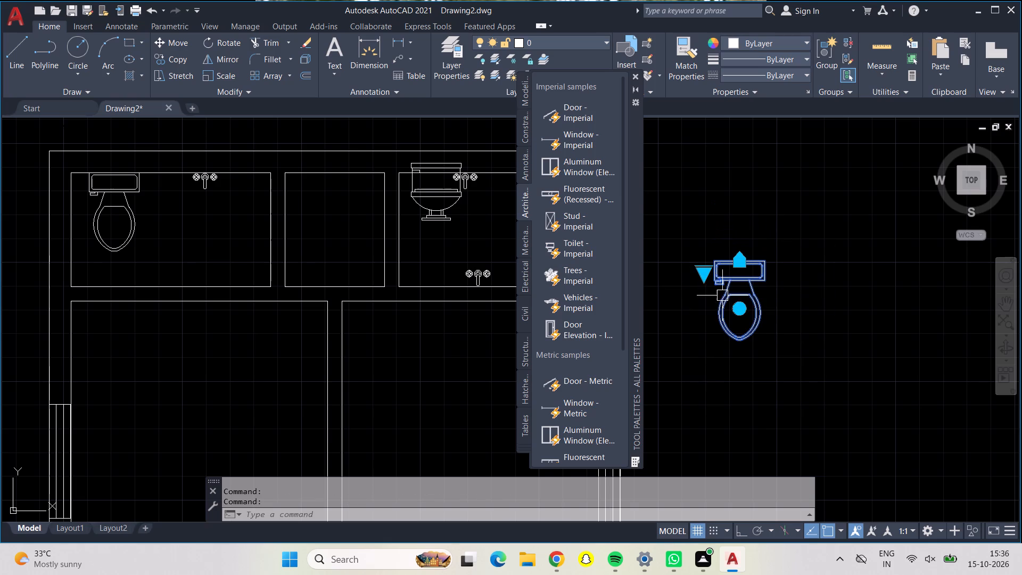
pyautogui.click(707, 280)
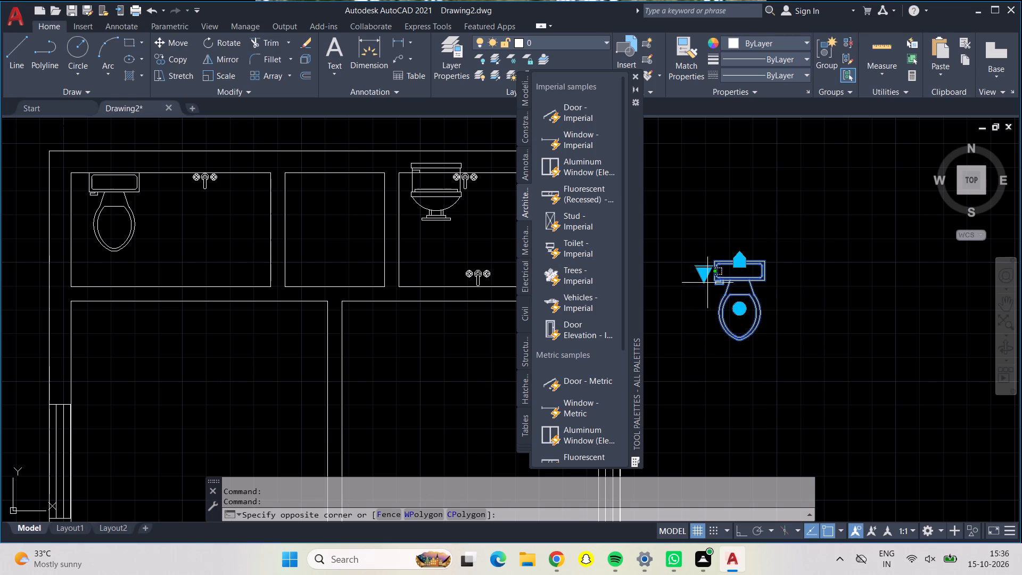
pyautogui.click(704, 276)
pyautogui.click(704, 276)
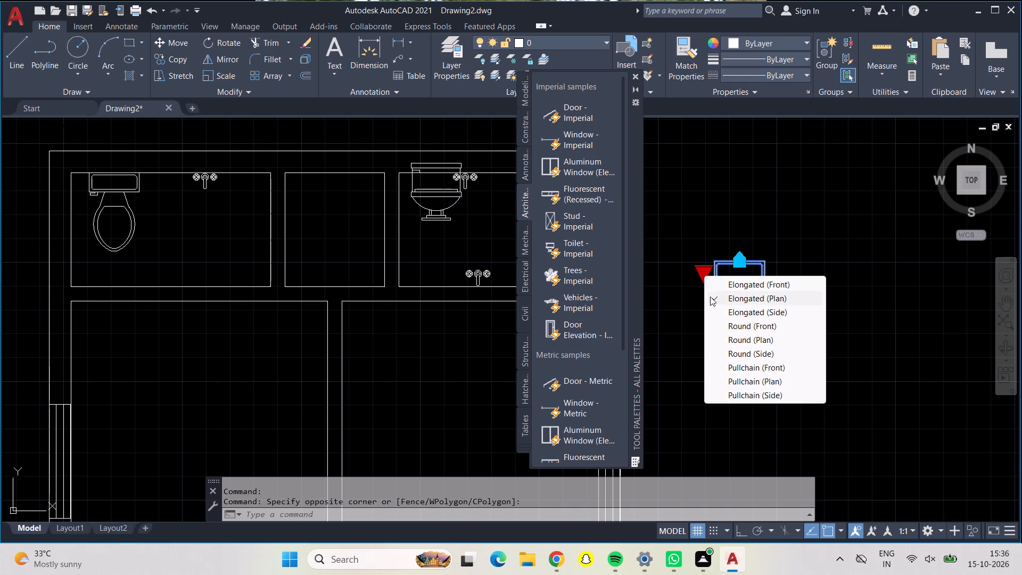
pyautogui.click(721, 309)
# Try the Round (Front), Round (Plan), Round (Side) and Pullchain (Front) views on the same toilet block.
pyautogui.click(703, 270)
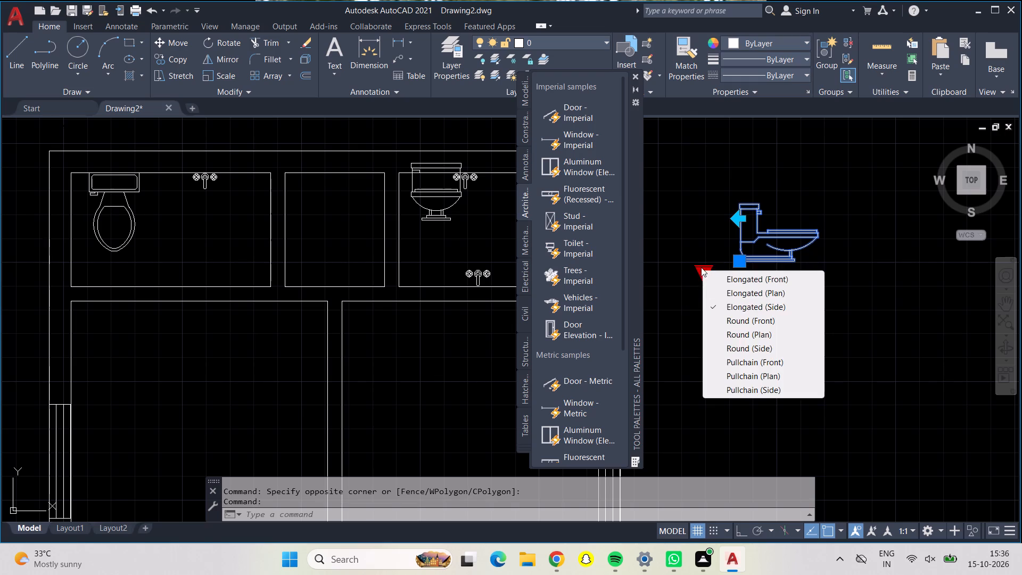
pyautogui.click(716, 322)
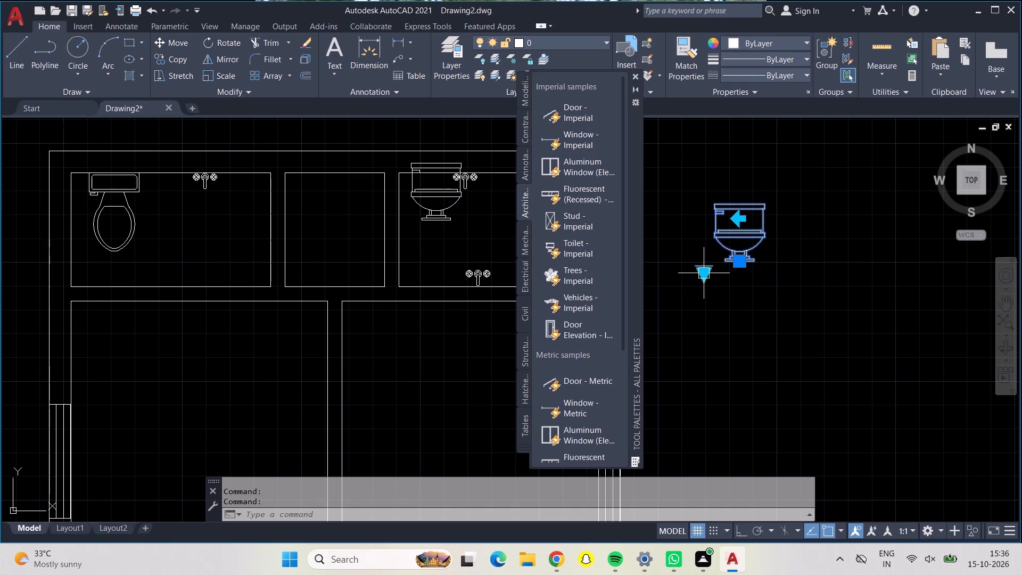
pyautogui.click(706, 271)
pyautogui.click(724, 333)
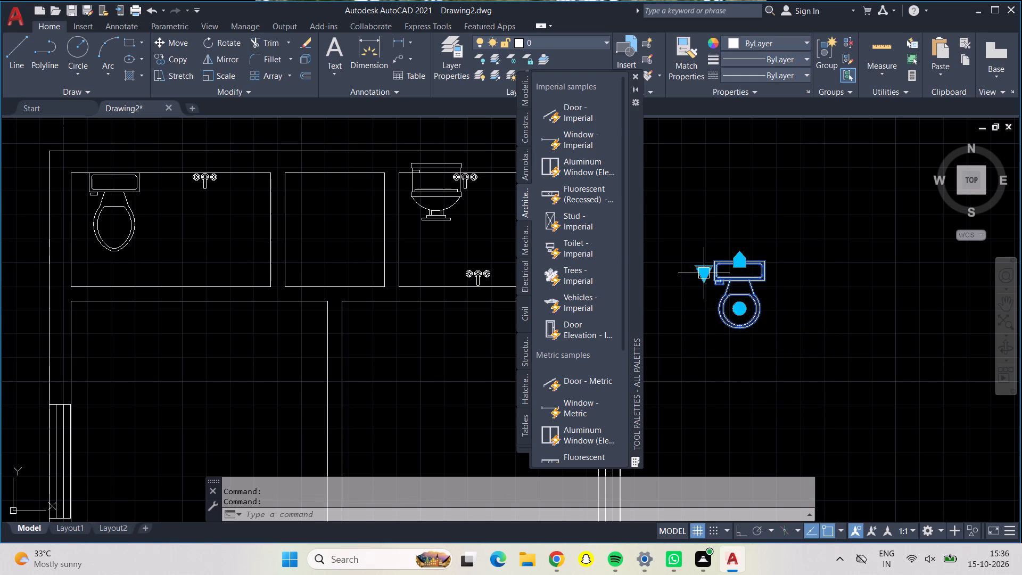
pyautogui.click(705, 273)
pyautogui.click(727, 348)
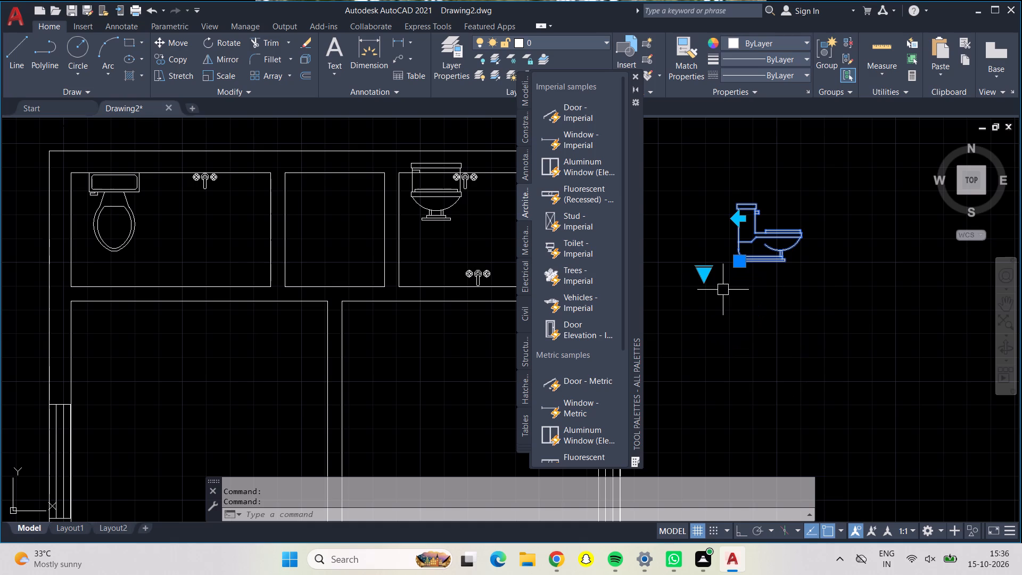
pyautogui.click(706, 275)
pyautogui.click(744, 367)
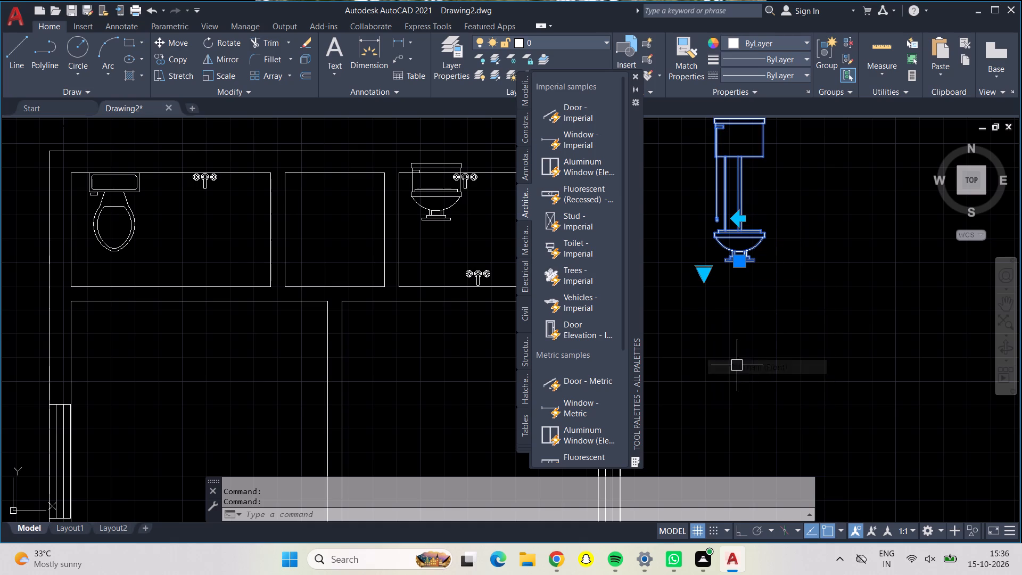
# Set the toilet block east of the plan to Pullchain (Plan), deselect it and close the tool palettes.
pyautogui.click(707, 277)
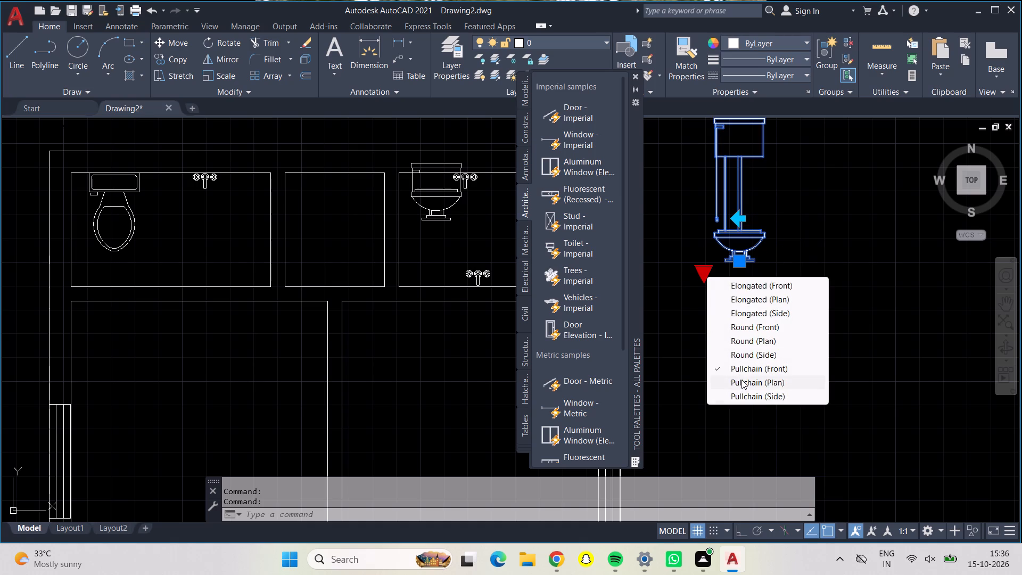
pyautogui.click(741, 380)
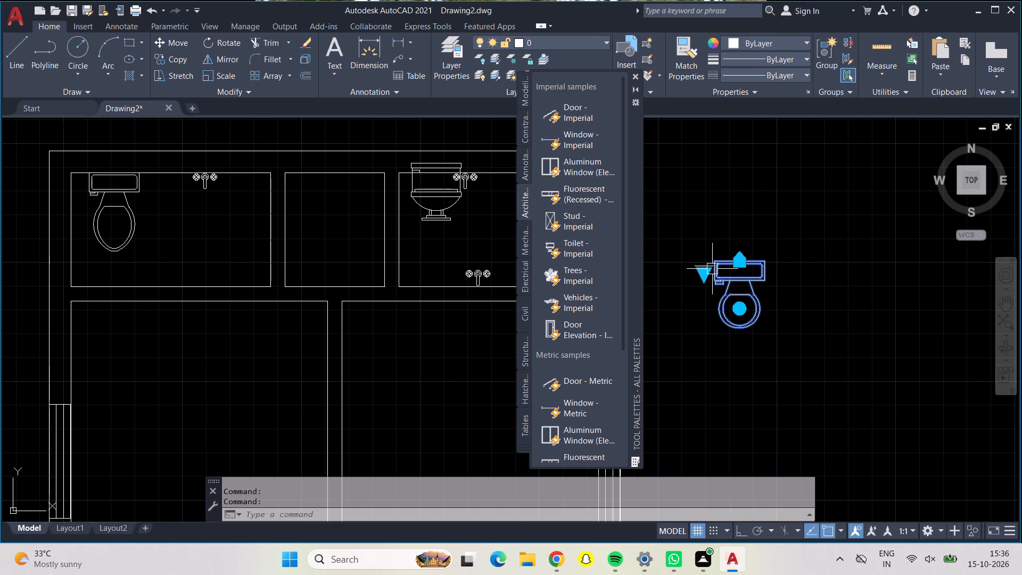
pyautogui.press('Escape')
pyautogui.press('Escape')
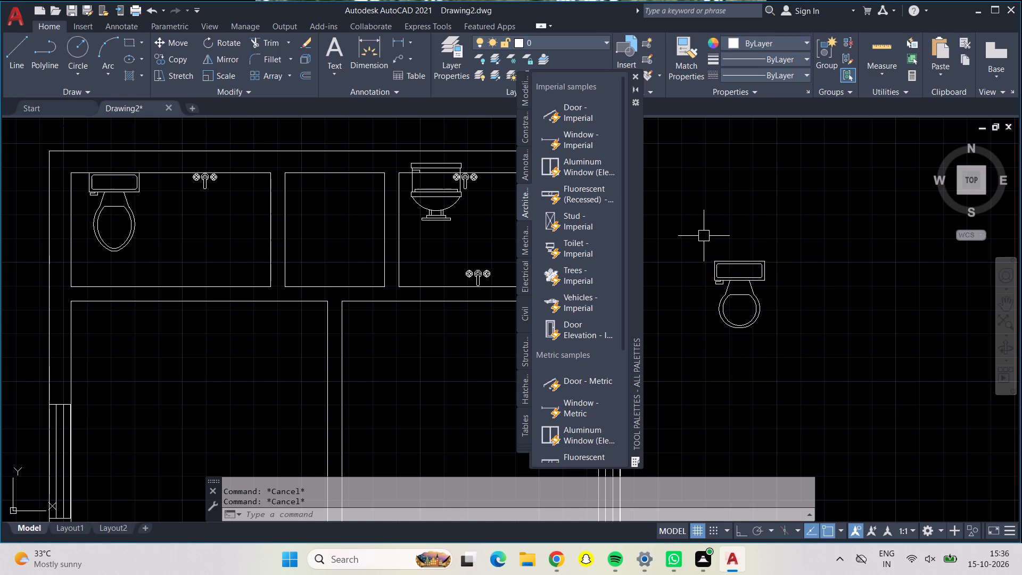
pyautogui.click(636, 76)
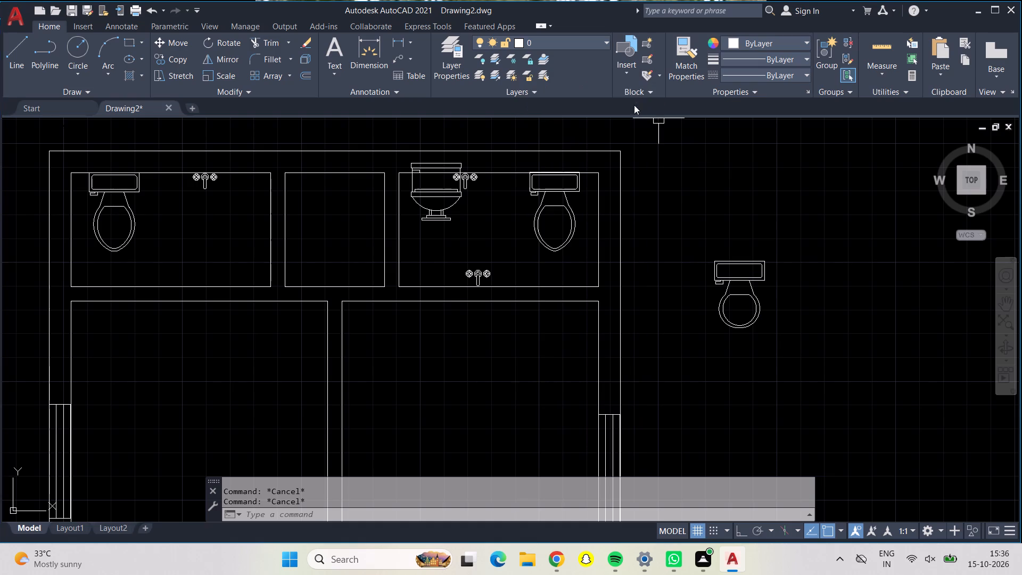
# Delete the three old toilet blocks from the northwest and northeast rooms.
pyautogui.click(563, 194)
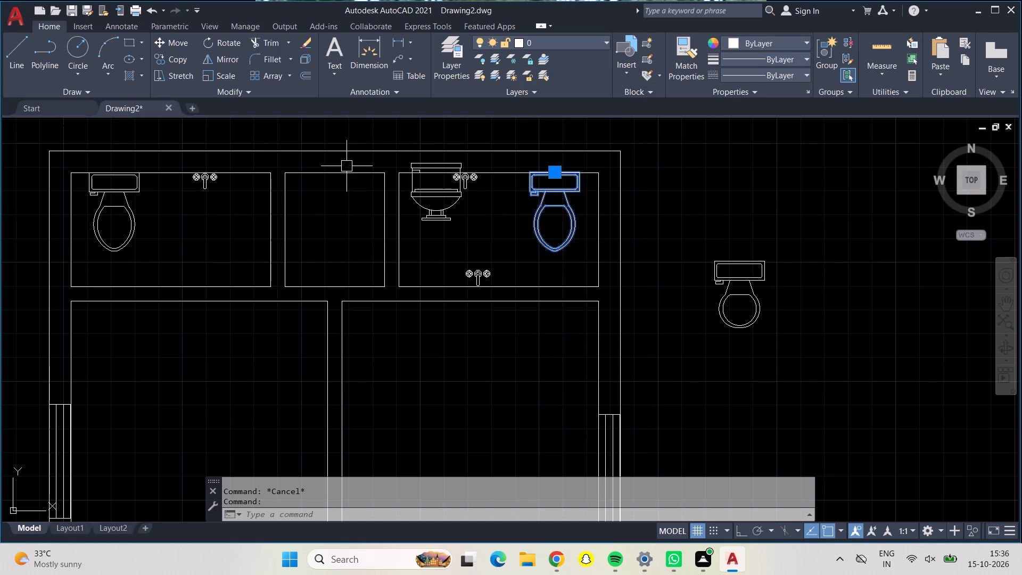
pyautogui.click(95, 236)
pyautogui.click(430, 203)
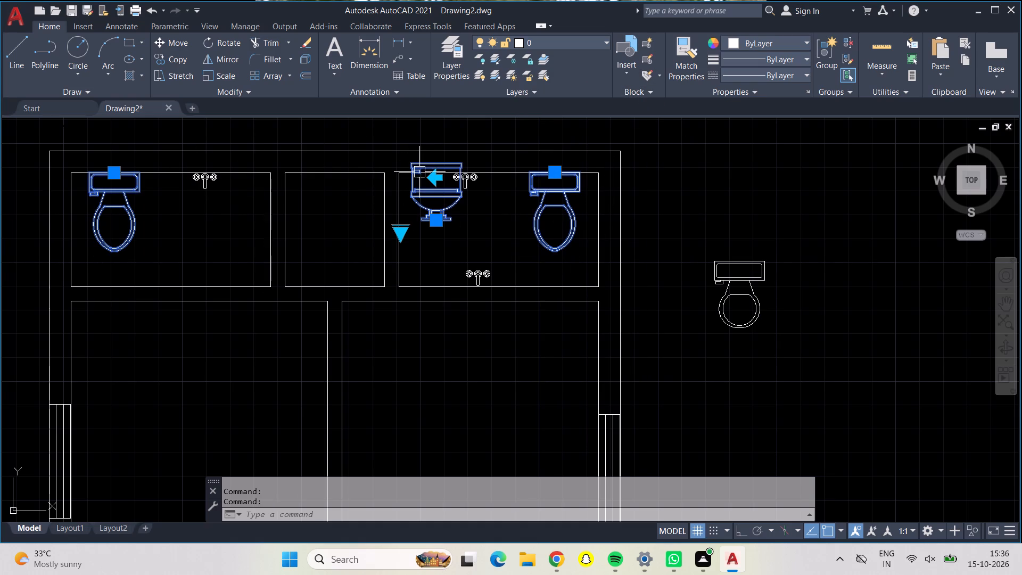
pyautogui.press('Delete')
# Copy the Pullchain toilet block from east of the plan to the north walls of the northeast and northwest rooms.
pyautogui.moveTo(753, 270); pyautogui.dragTo(752, 270)
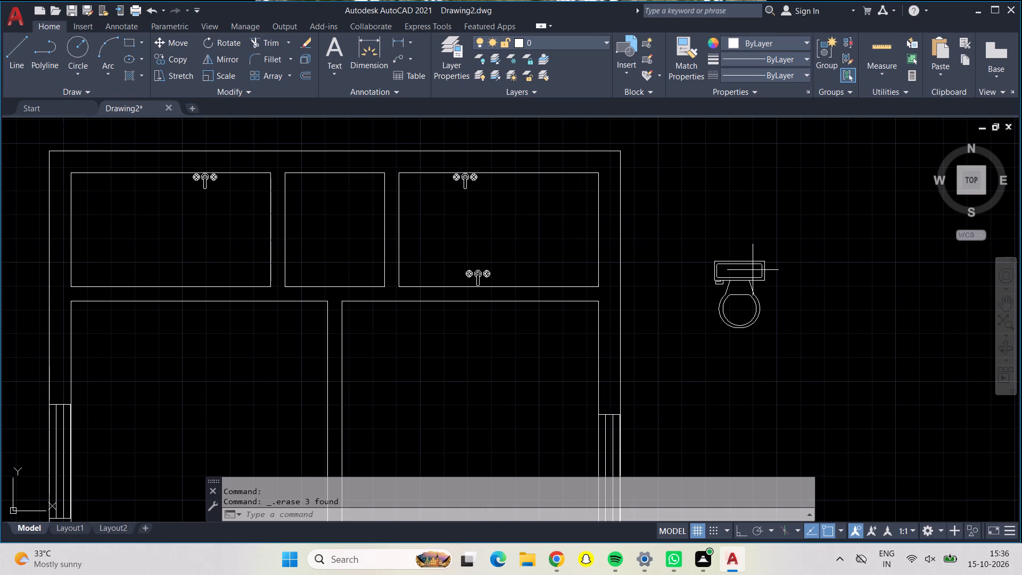
pyautogui.moveTo(752, 270); pyautogui.dragTo(743, 268)
pyautogui.click(729, 259)
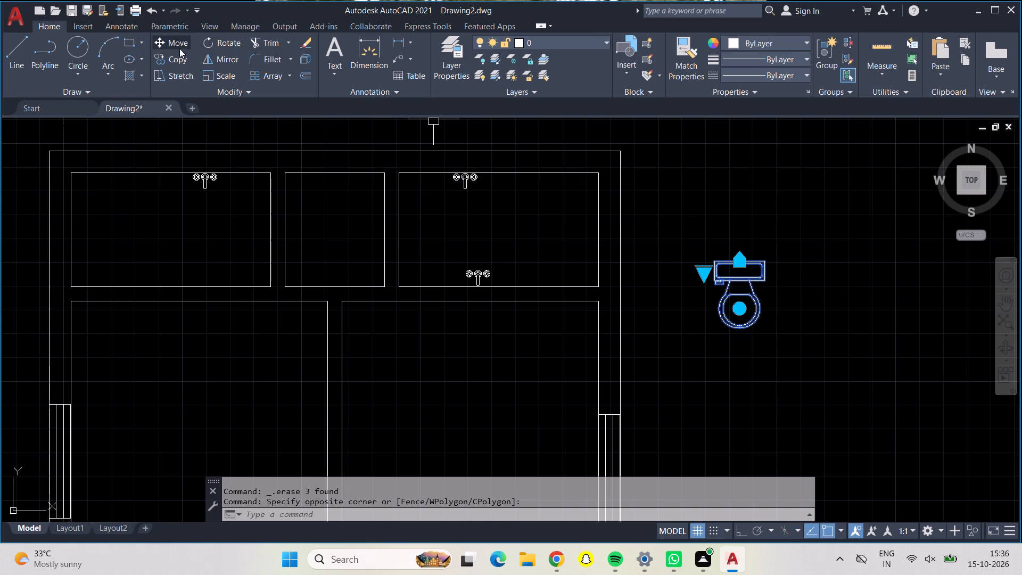
pyautogui.click(180, 57)
pyautogui.click(749, 270)
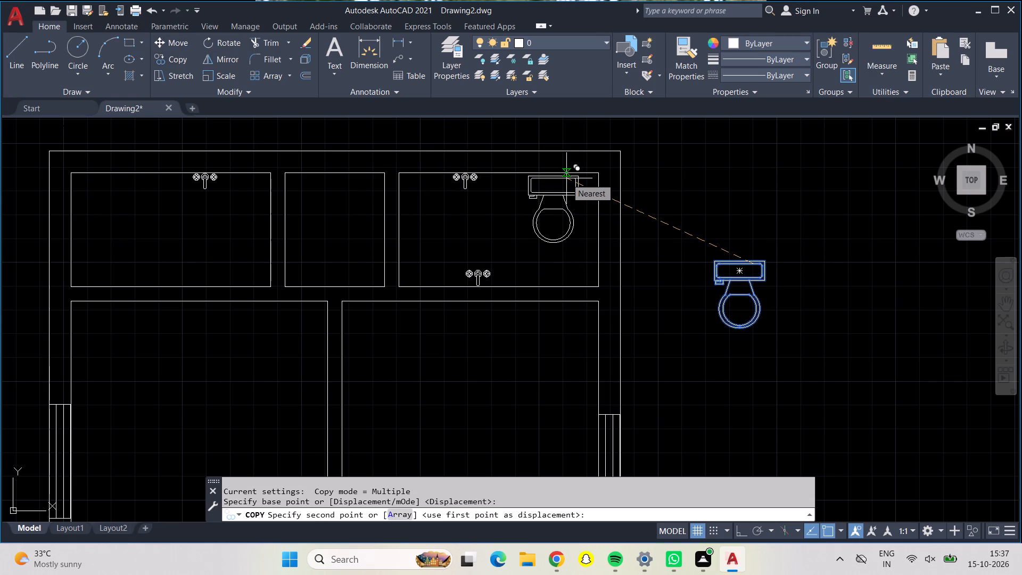
pyautogui.click(568, 175)
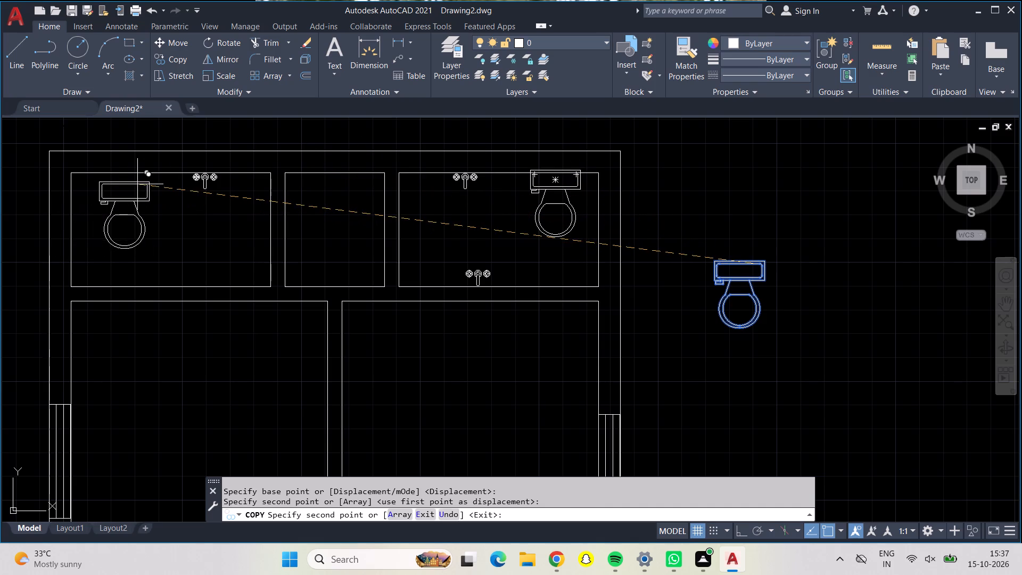
pyautogui.scroll(3, 122, 172)
pyautogui.scroll(-1, 122, 172)
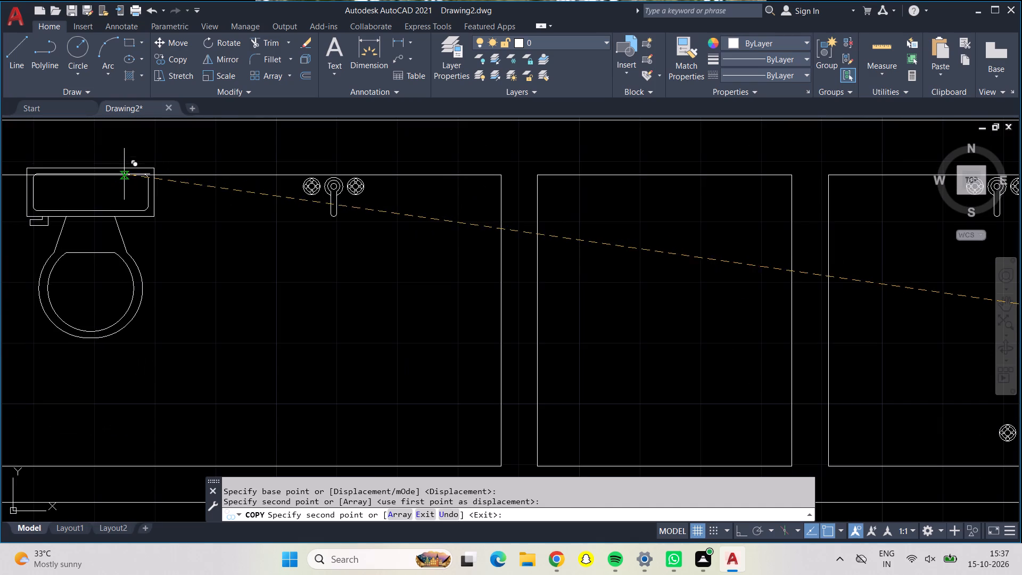
pyautogui.click(108, 182)
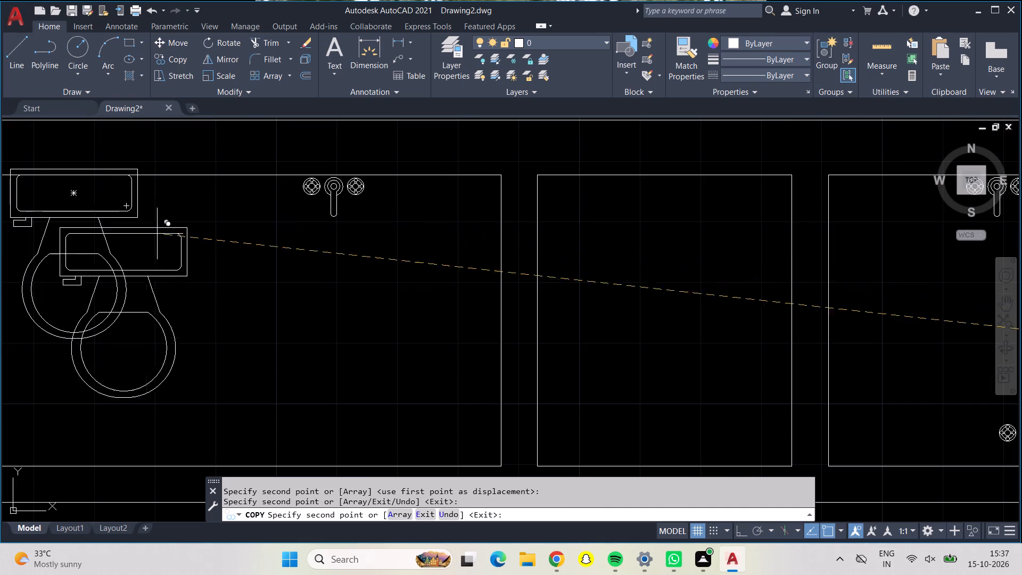
pyautogui.scroll(-3, 179, 247)
pyautogui.moveTo(422, 380); pyautogui.dragTo(382, 161, button='middle')
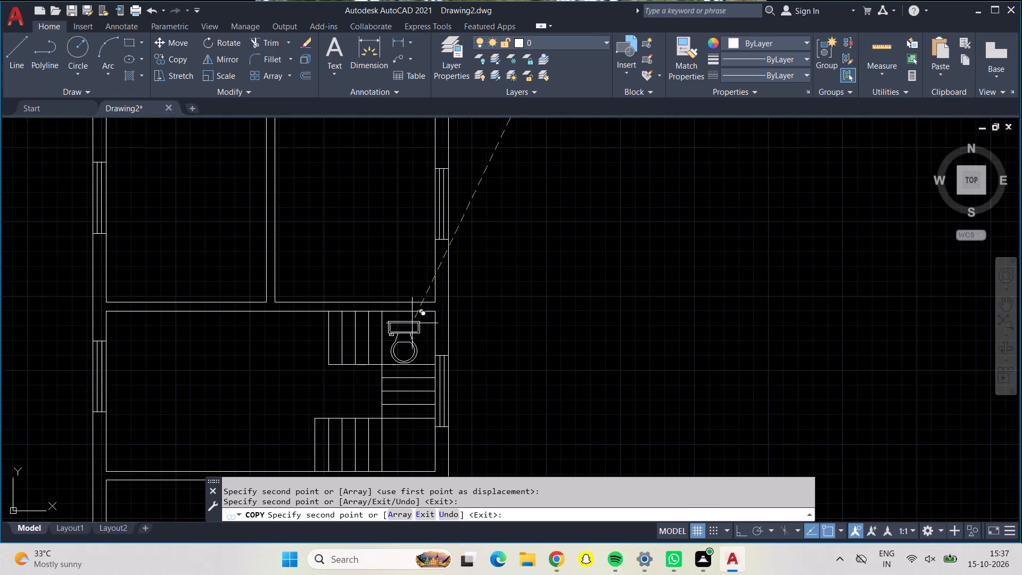
pyautogui.moveTo(531, 356); pyautogui.dragTo(477, 125, button='middle')
pyautogui.press('Escape')
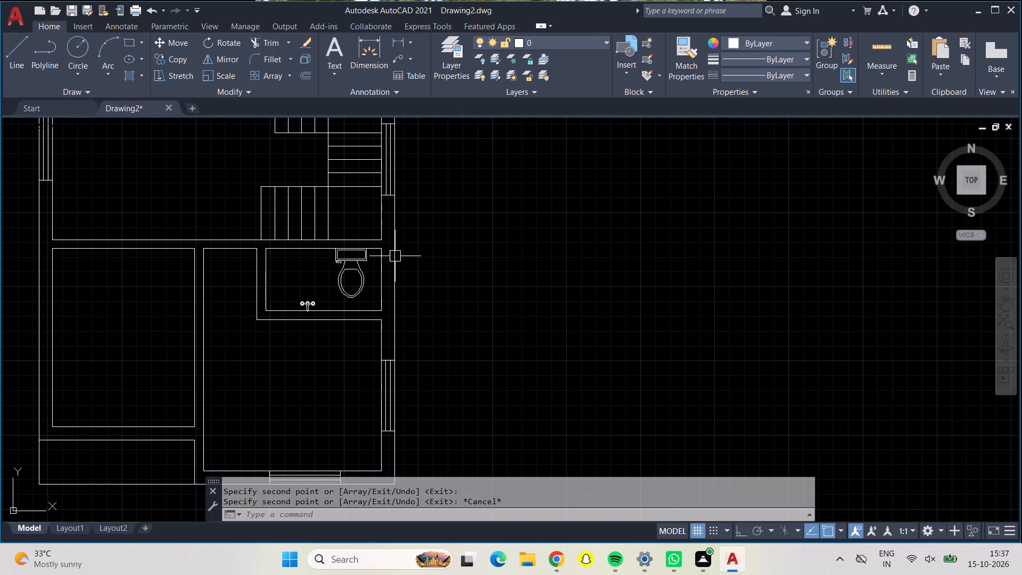
# Delete the toilet block from the small toilet room south of the staircase.
pyautogui.click(347, 269)
pyautogui.press('Delete')
# Move the northeast room's toilet south so the back of its tank sits flush on the inner north wall line.
pyautogui.scroll(-1, 487, 265)
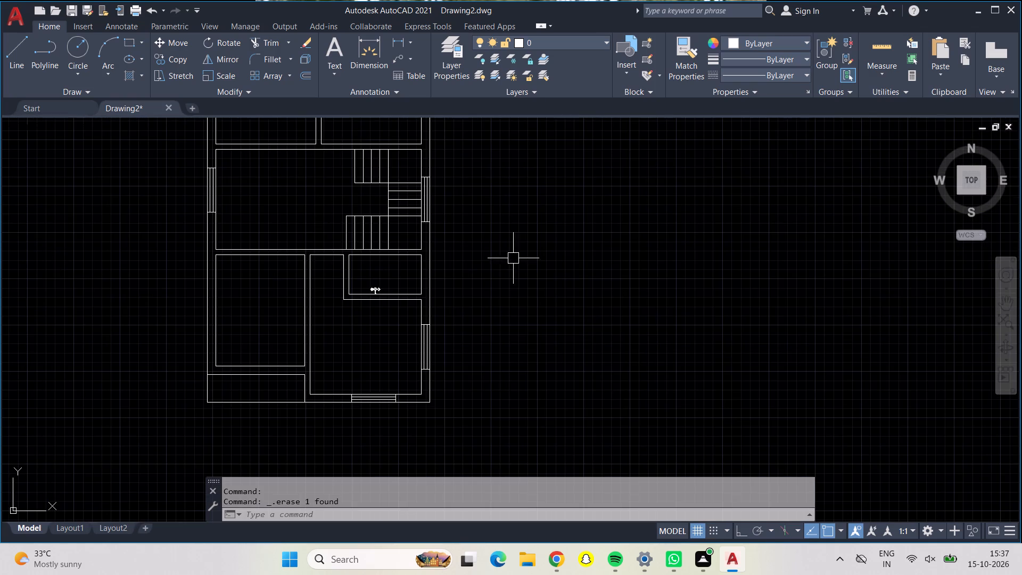
pyautogui.moveTo(513, 258); pyautogui.dragTo(509, 574, button='middle')
pyautogui.scroll(5, 397, 323)
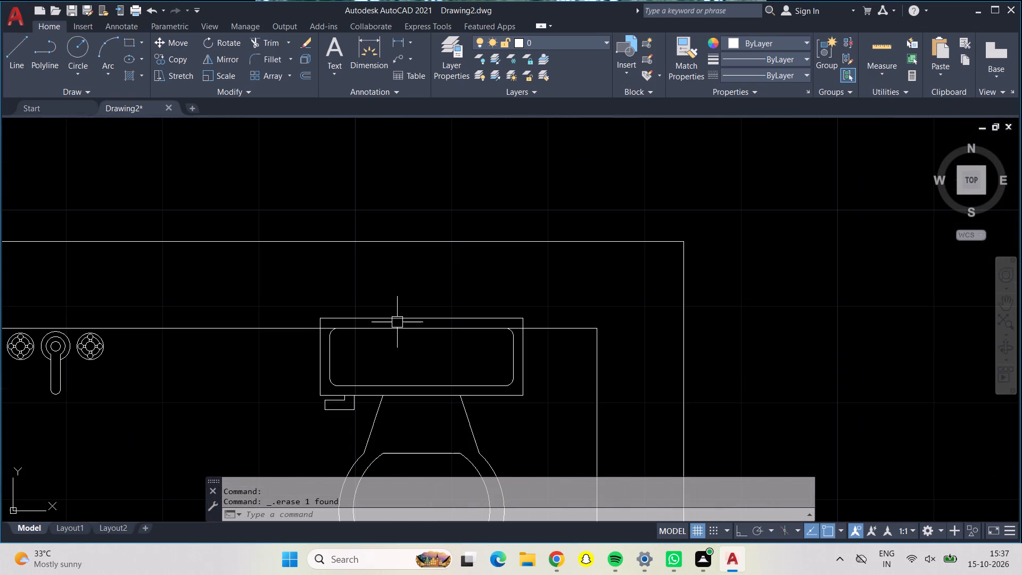
pyautogui.click(397, 321)
pyautogui.click(166, 36)
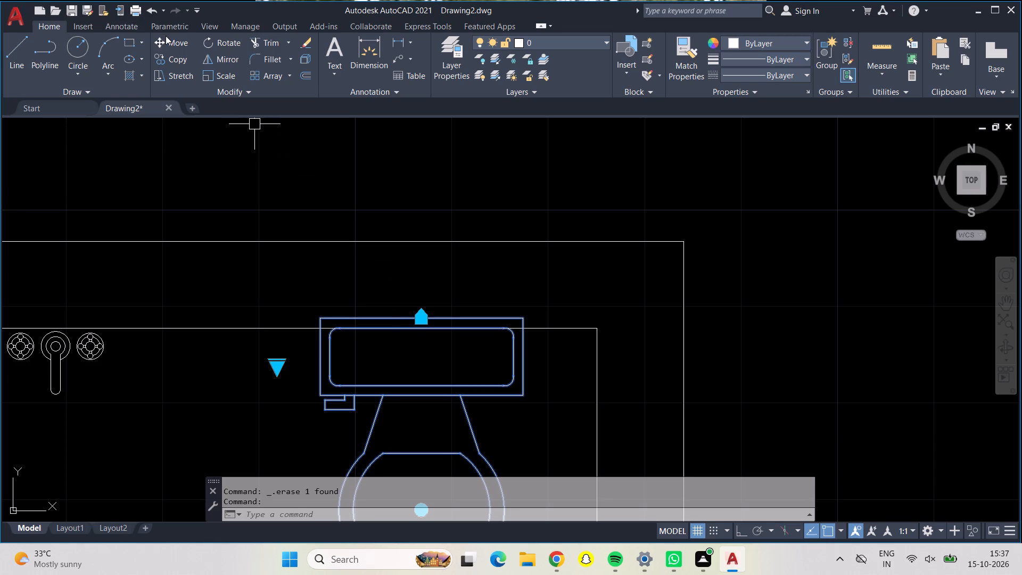
pyautogui.click(423, 317)
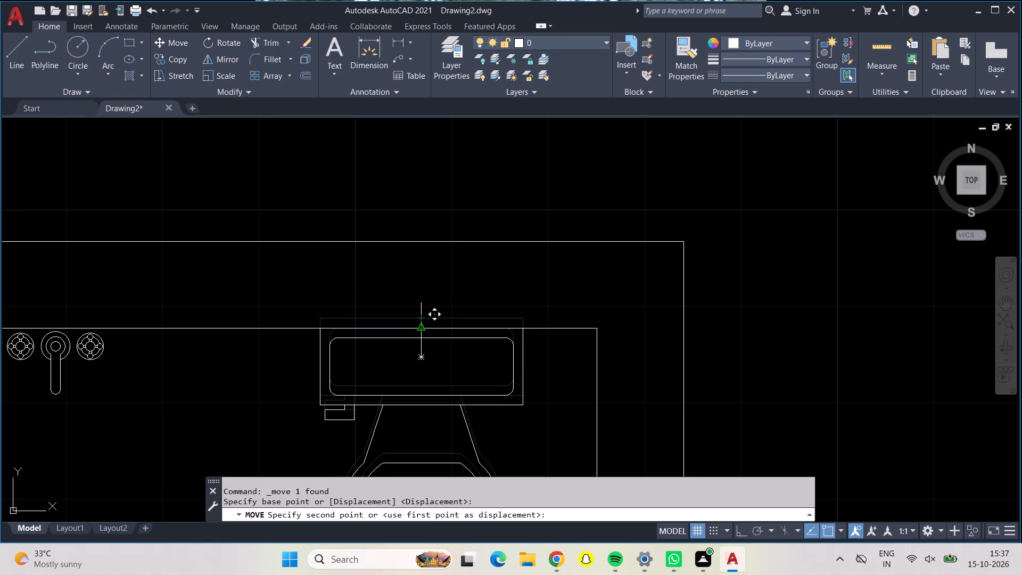
pyautogui.click(425, 325)
# Move the northwest room's toilet so the back of its tank sits flush on the inner north wall line.
pyautogui.scroll(-1, 332, 342)
pyautogui.moveTo(242, 351); pyautogui.dragTo(999, 342, button='middle')
pyautogui.scroll(-1, 242, 351)
pyautogui.click(394, 362)
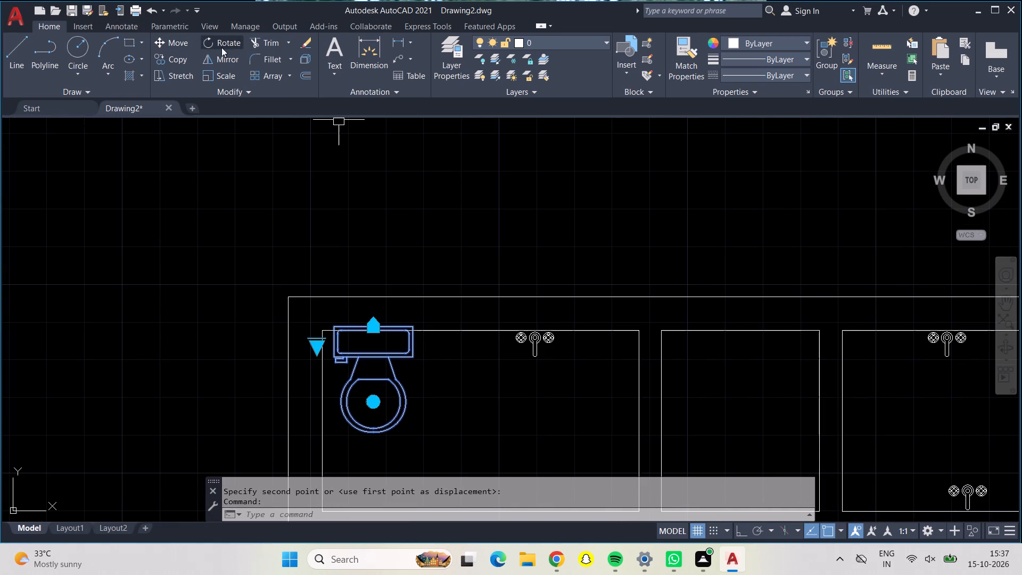
pyautogui.click(178, 43)
pyautogui.click(382, 327)
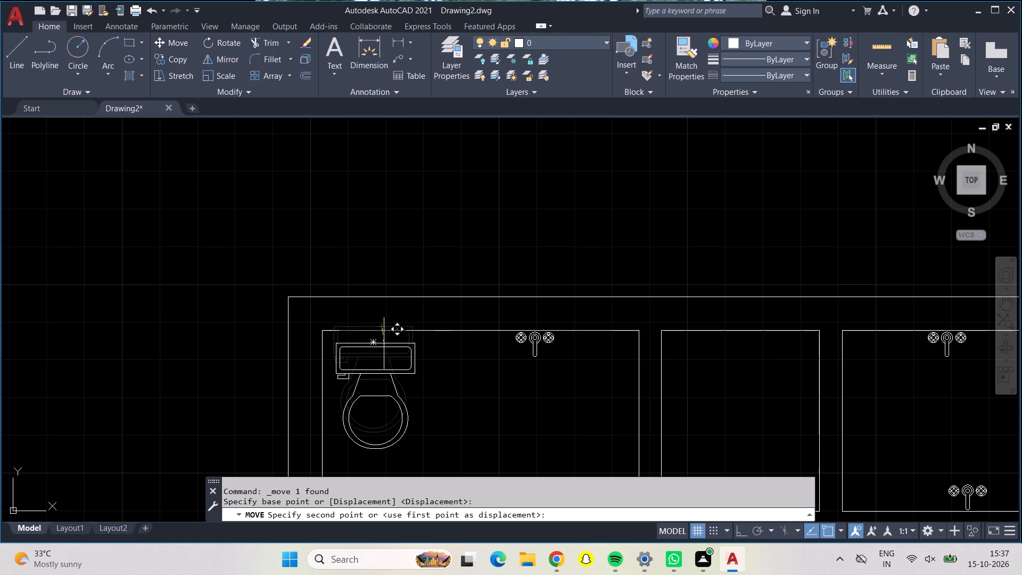
pyautogui.scroll(2, 385, 343)
pyautogui.scroll(-3, 385, 343)
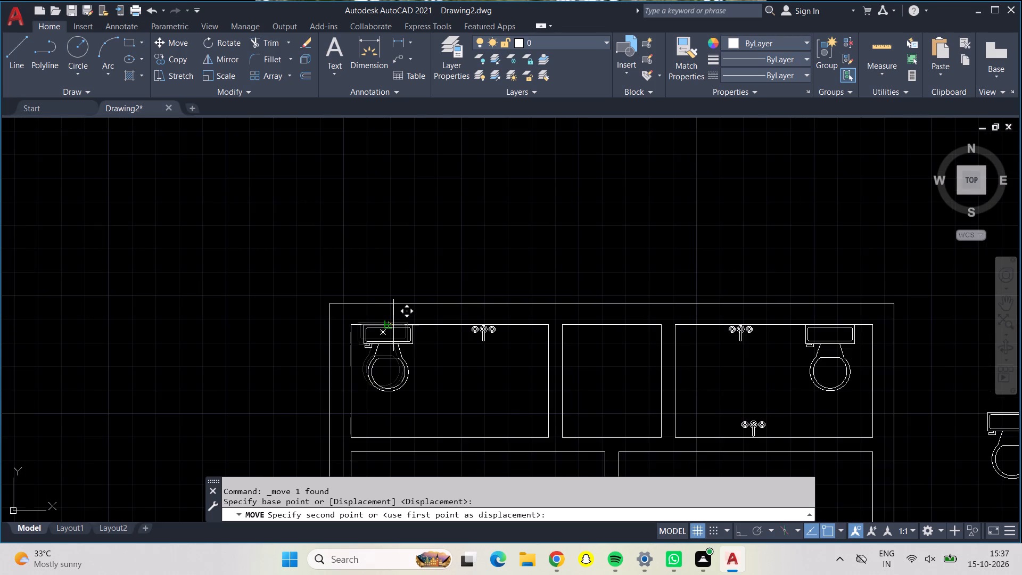
pyautogui.scroll(4, 393, 325)
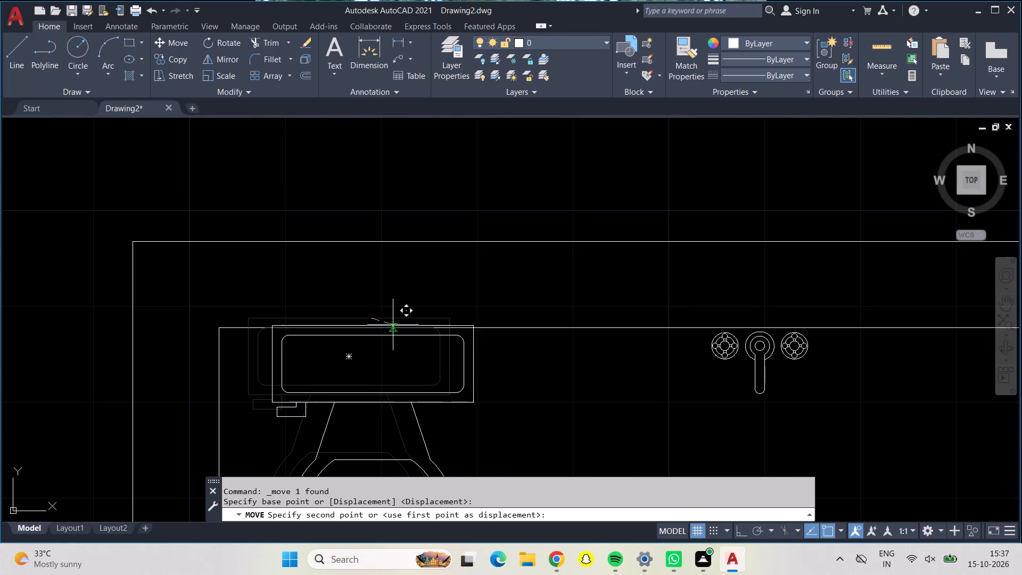
pyautogui.click(392, 328)
pyautogui.scroll(1, 394, 330)
pyautogui.scroll(-1, 397, 331)
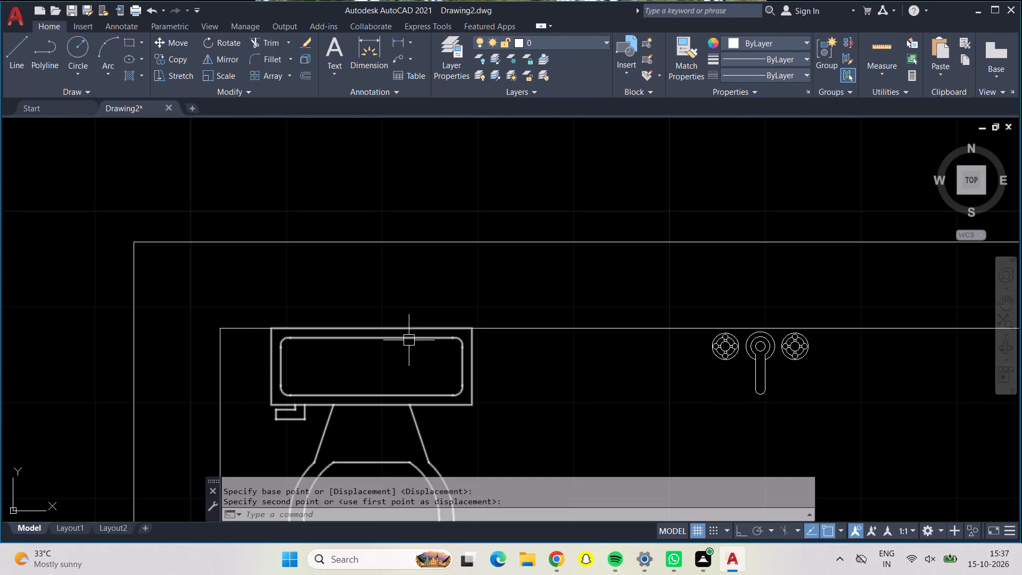
pyautogui.scroll(1, 483, 383)
pyautogui.scroll(-1, 758, 355)
# Turn on Ortho mode with the northwest room's tap fixture selected.
pyautogui.moveTo(748, 355); pyautogui.dragTo(445, 284, button='middle')
pyautogui.scroll(-1, 628, 331)
pyautogui.scroll(-1, 472, 303)
pyautogui.scroll(-1, 554, 364)
pyautogui.moveTo(556, 367); pyautogui.dragTo(482, 354, button='middle')
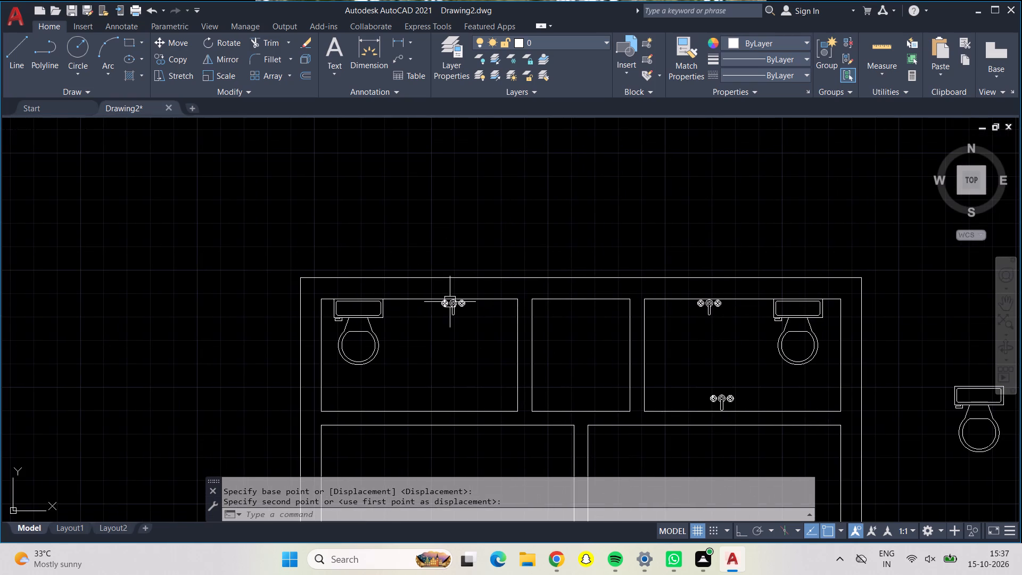
pyautogui.scroll(2, 455, 307)
pyautogui.scroll(-1, 455, 307)
pyautogui.scroll(2, 455, 307)
pyautogui.click(447, 297)
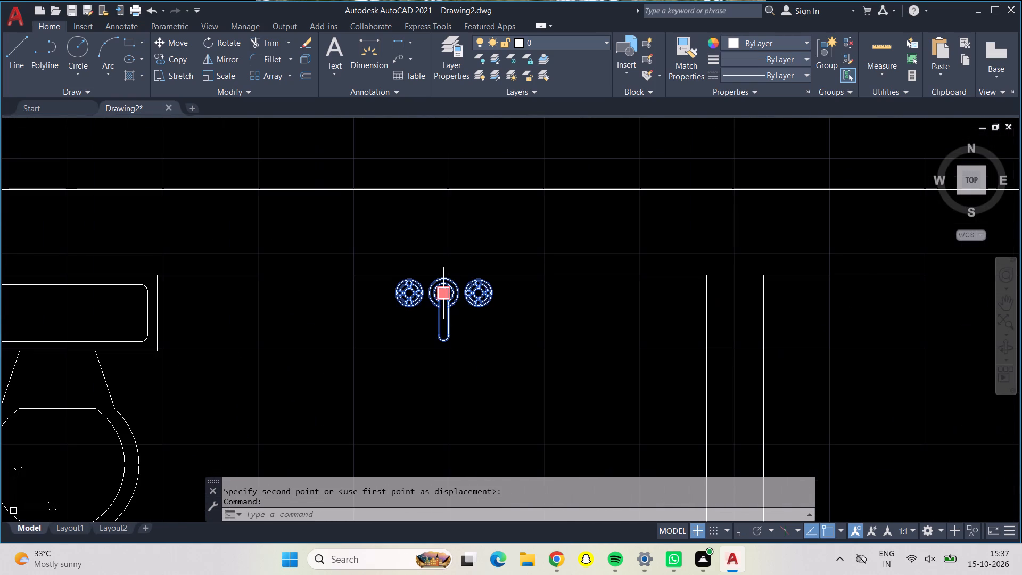
pyautogui.press('F8')
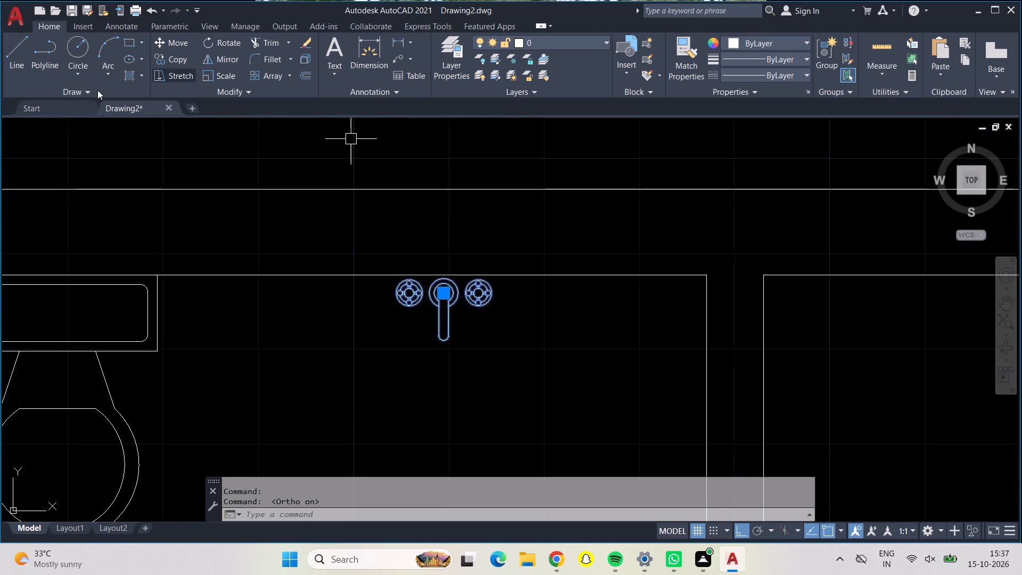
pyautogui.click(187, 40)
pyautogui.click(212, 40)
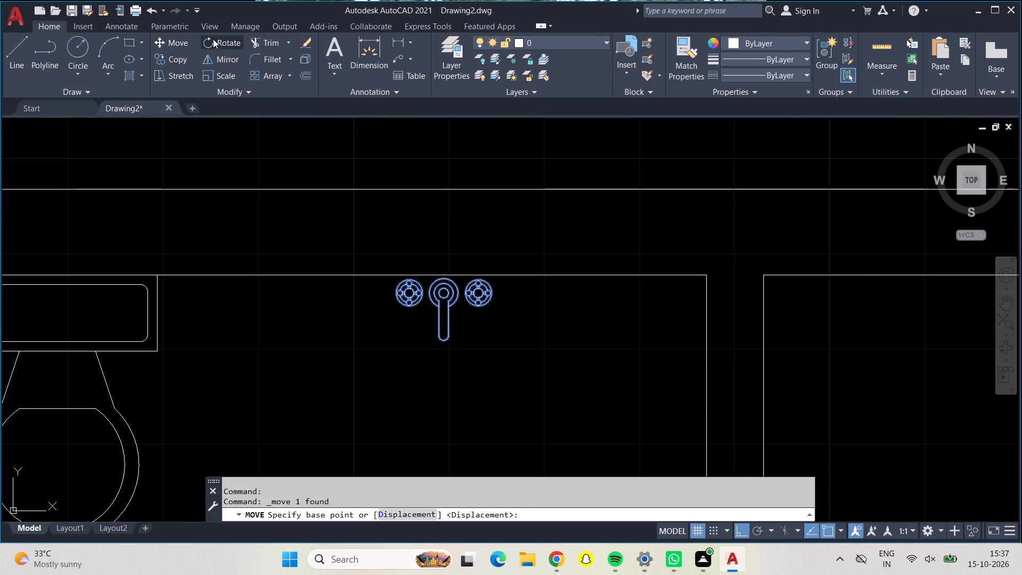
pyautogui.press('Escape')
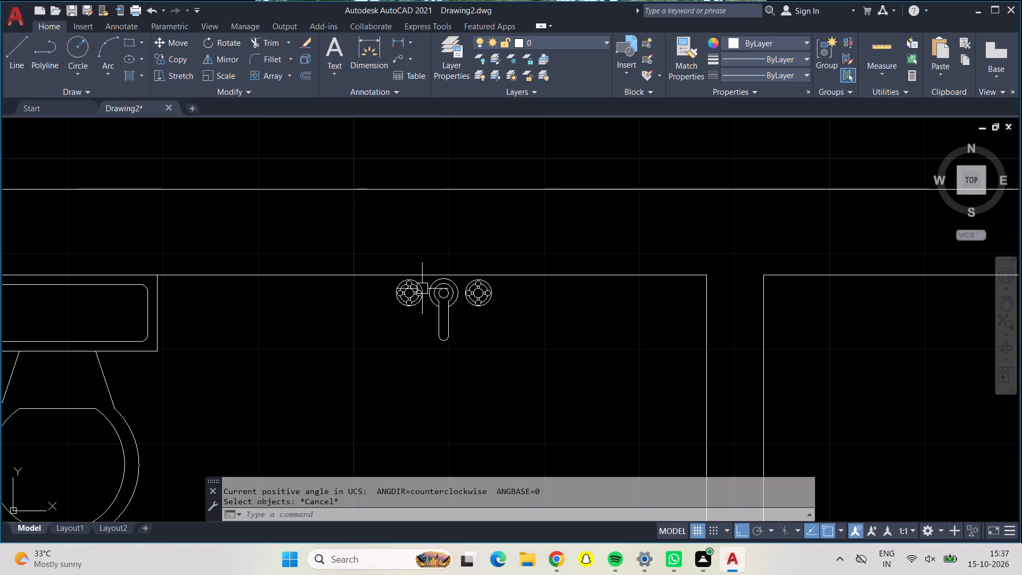
# Rotate the northwest room's tap fixture 180° so its spout points north.
pyautogui.click(409, 290)
pyautogui.click(228, 42)
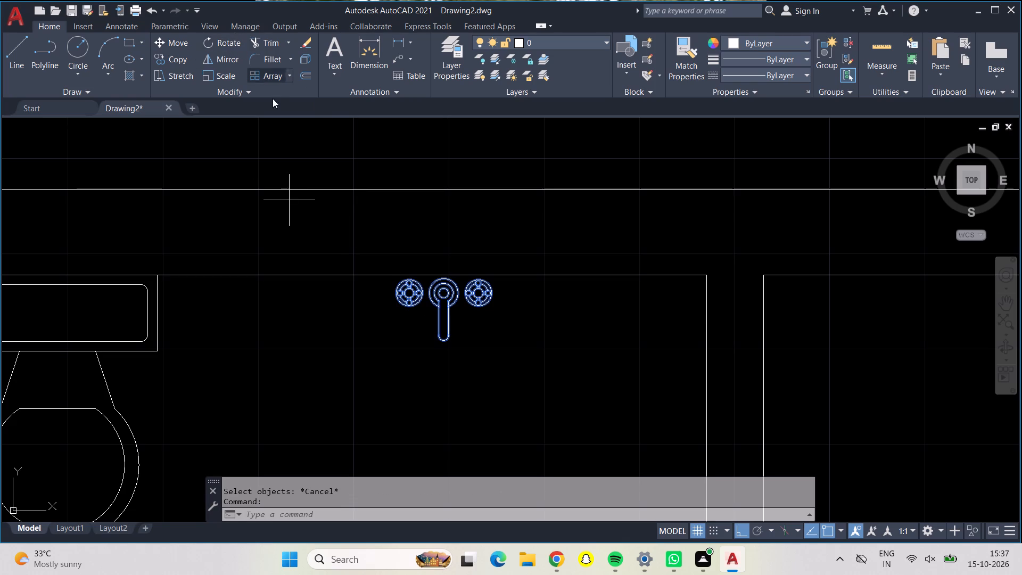
pyautogui.moveTo(419, 286); pyautogui.dragTo(410, 286)
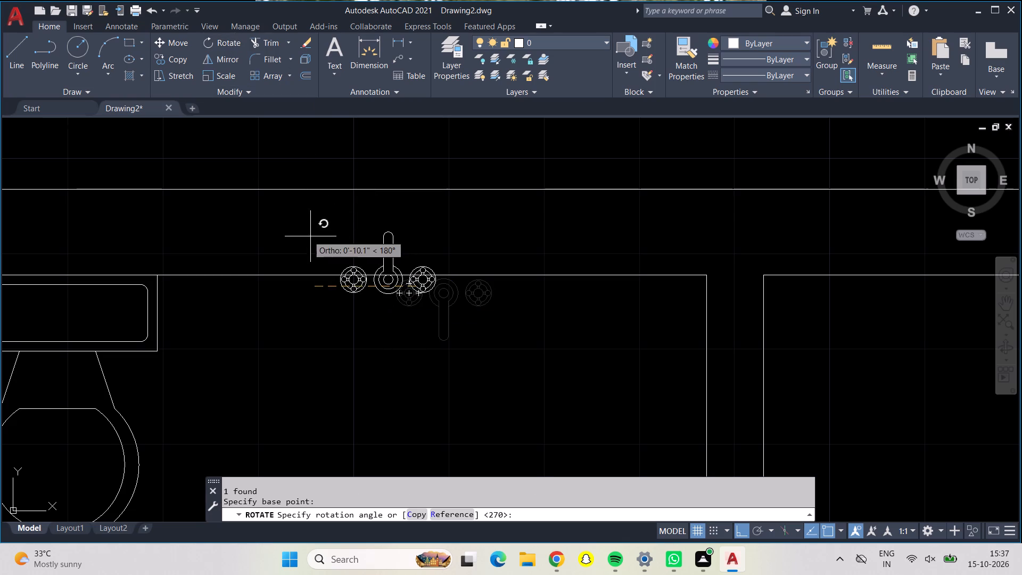
pyautogui.click(307, 235)
# Move the northwest room's tap fixture about 6.3" east, and south until its spout end meets the inner north wall line.
pyautogui.click(385, 260)
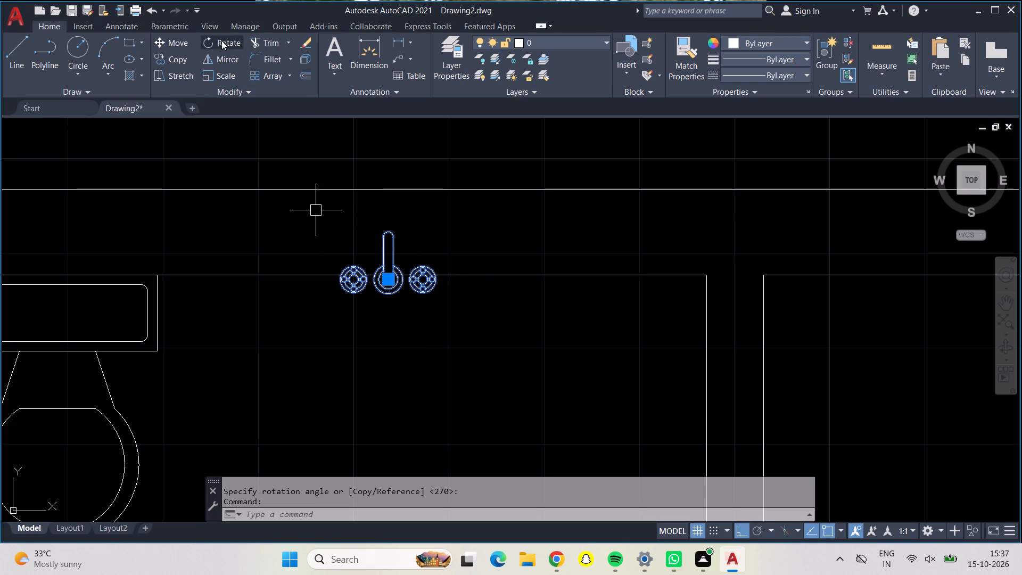
pyautogui.click(179, 37)
pyautogui.click(392, 272)
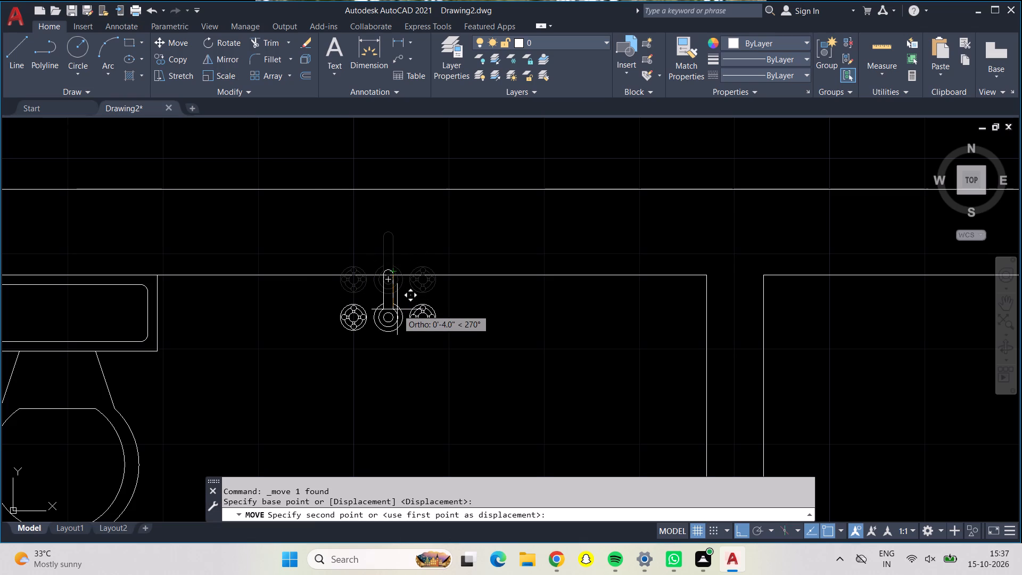
pyautogui.click(456, 328)
pyautogui.click(451, 286)
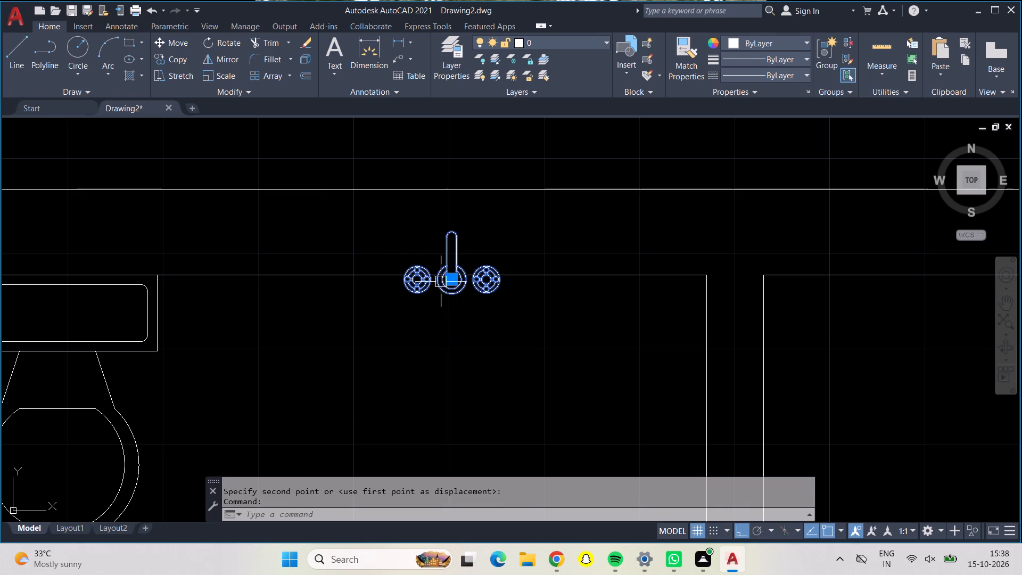
pyautogui.click(185, 44)
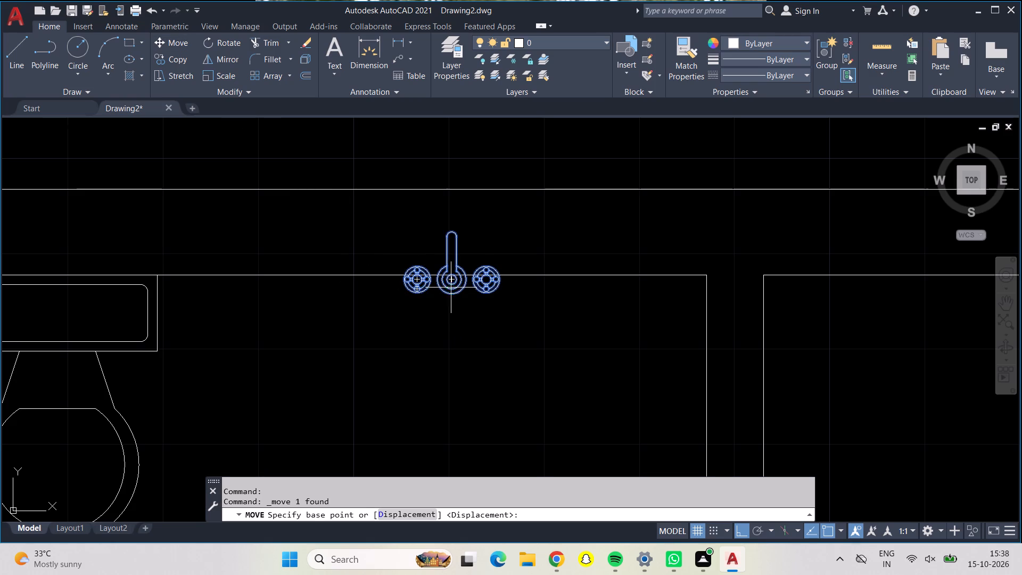
pyautogui.click(451, 286)
pyautogui.click(449, 327)
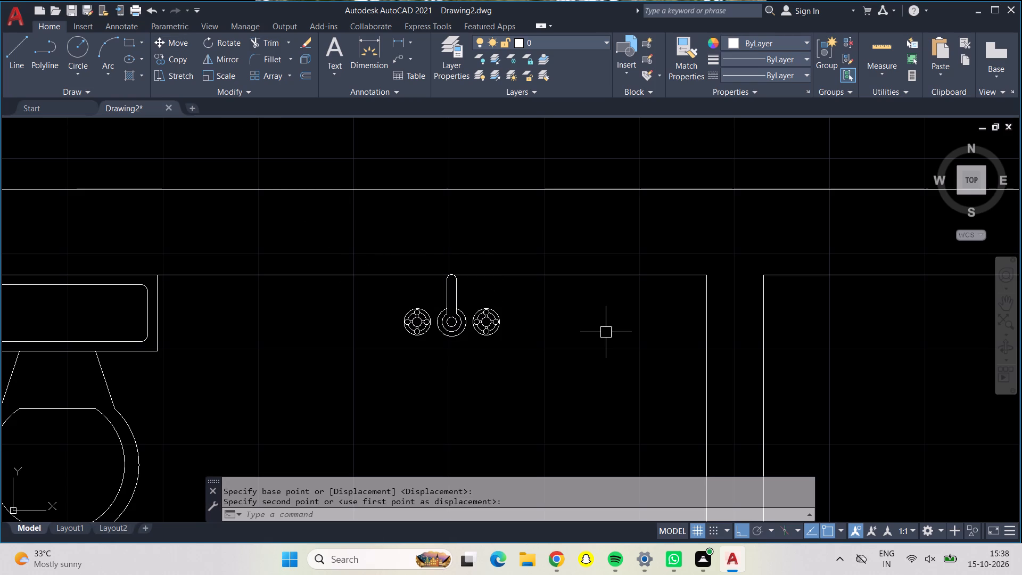
# Rotate the tap fixture on the northeast room's north wall 180° so its spout points north.
pyautogui.scroll(-1, 606, 332)
pyautogui.moveTo(606, 332); pyautogui.dragTo(384, 285, button='middle')
pyautogui.moveTo(664, 313); pyautogui.dragTo(507, 305, button='middle')
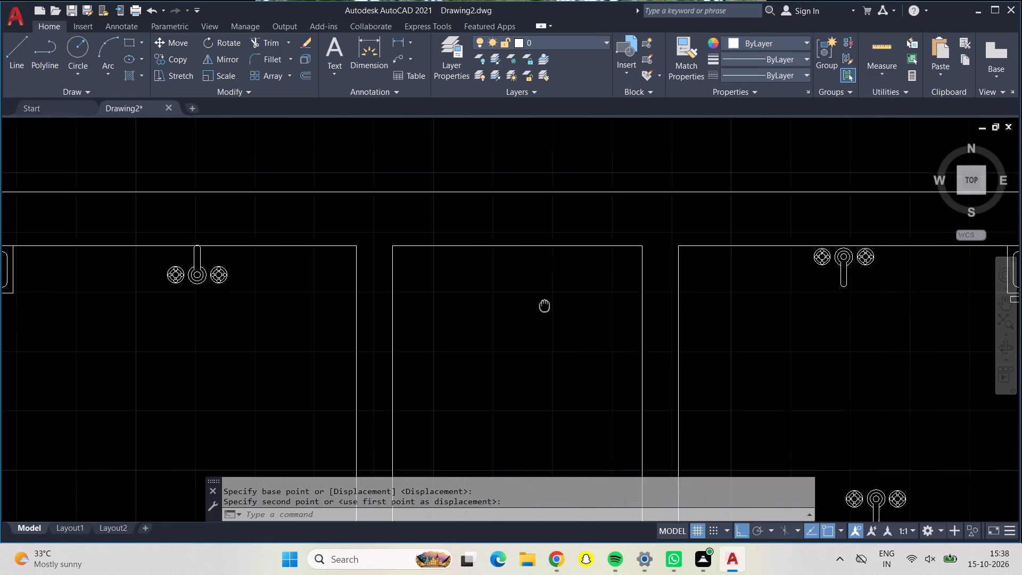
pyautogui.moveTo(507, 305); pyautogui.dragTo(246, 286, button='middle')
pyautogui.click(526, 228)
pyautogui.click(207, 43)
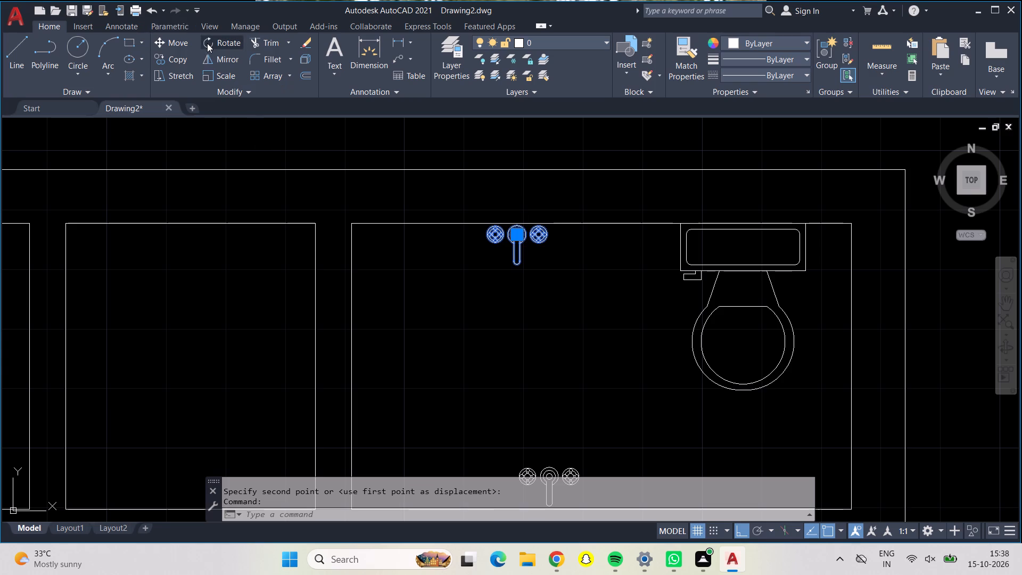
pyautogui.moveTo(516, 254); pyautogui.dragTo(501, 247)
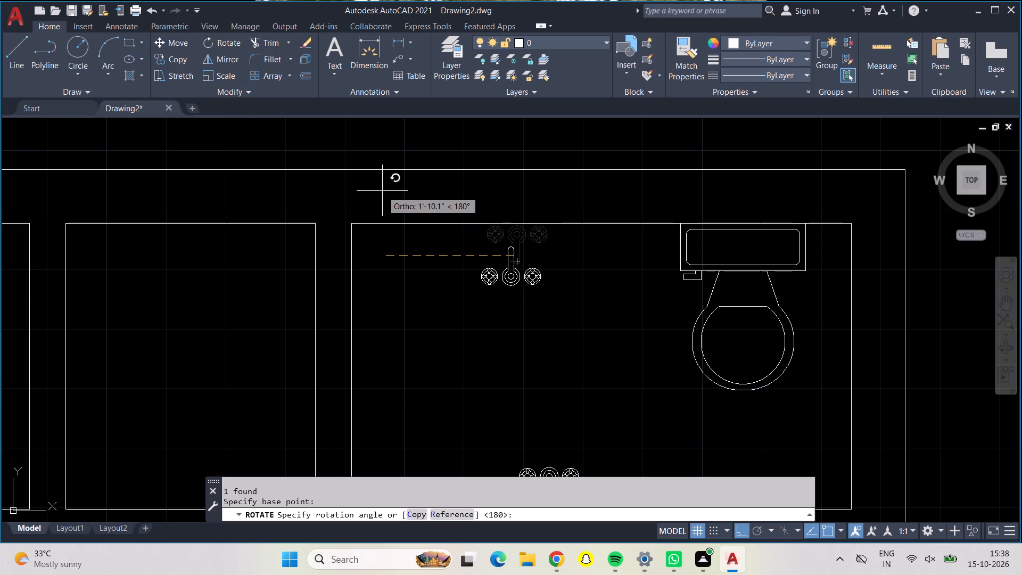
pyautogui.click(382, 191)
# Move the northeast room's upper tap fixture slightly east, and north until its spout end meets the inner north wall line.
pyautogui.moveTo(501, 278); pyautogui.dragTo(496, 276)
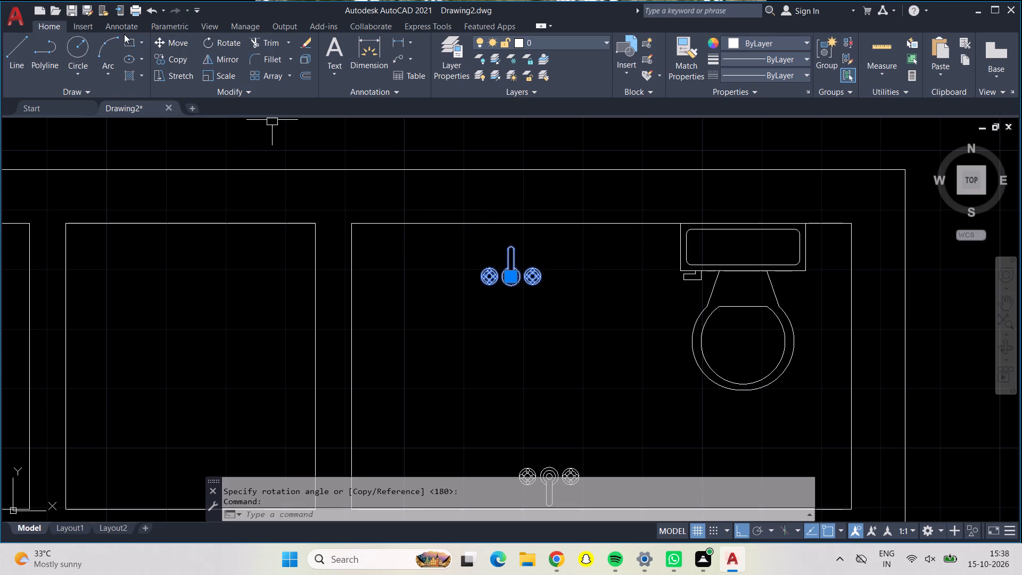
pyautogui.click(163, 42)
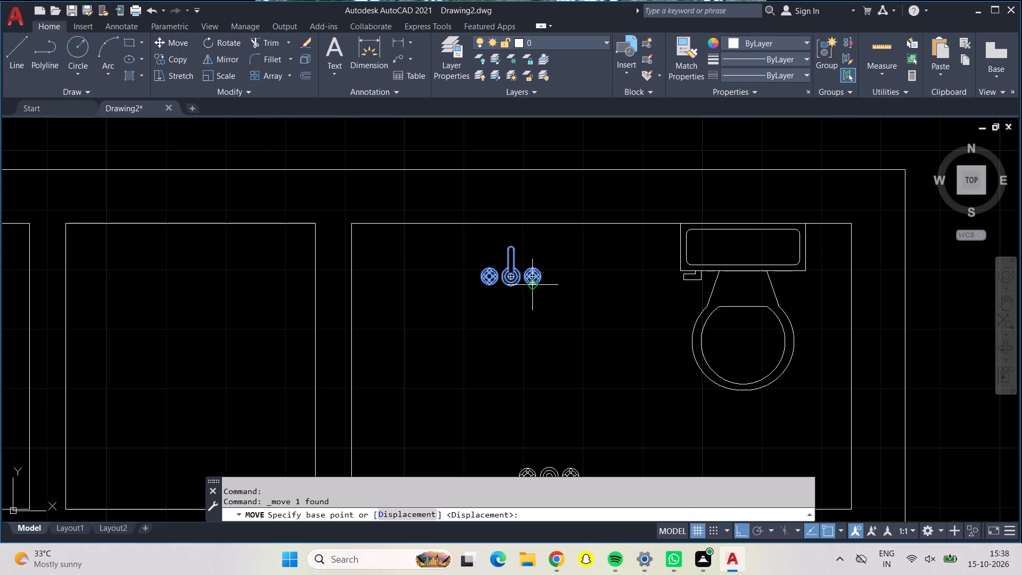
pyautogui.click(510, 277)
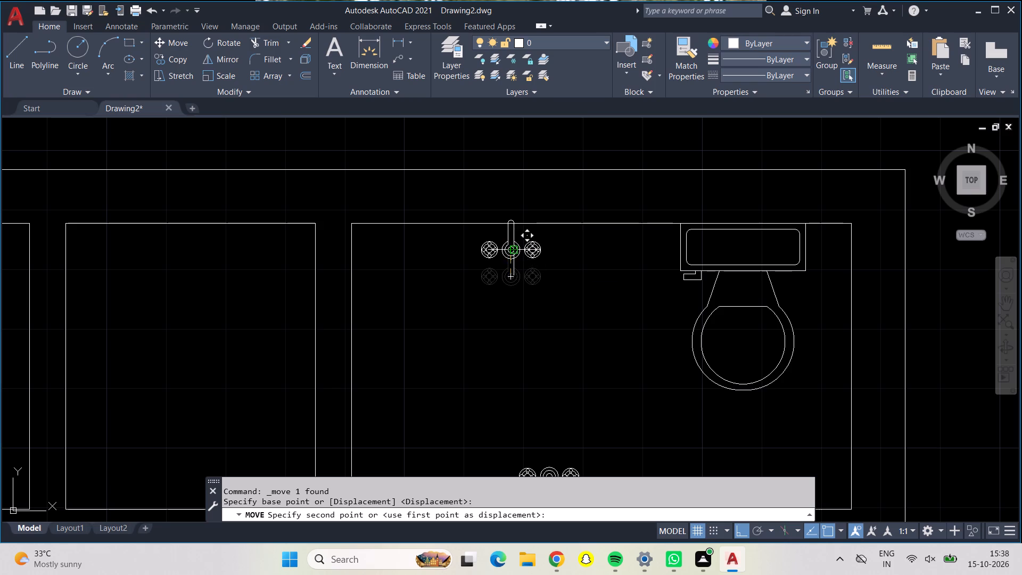
pyautogui.click(541, 252)
pyautogui.click(545, 262)
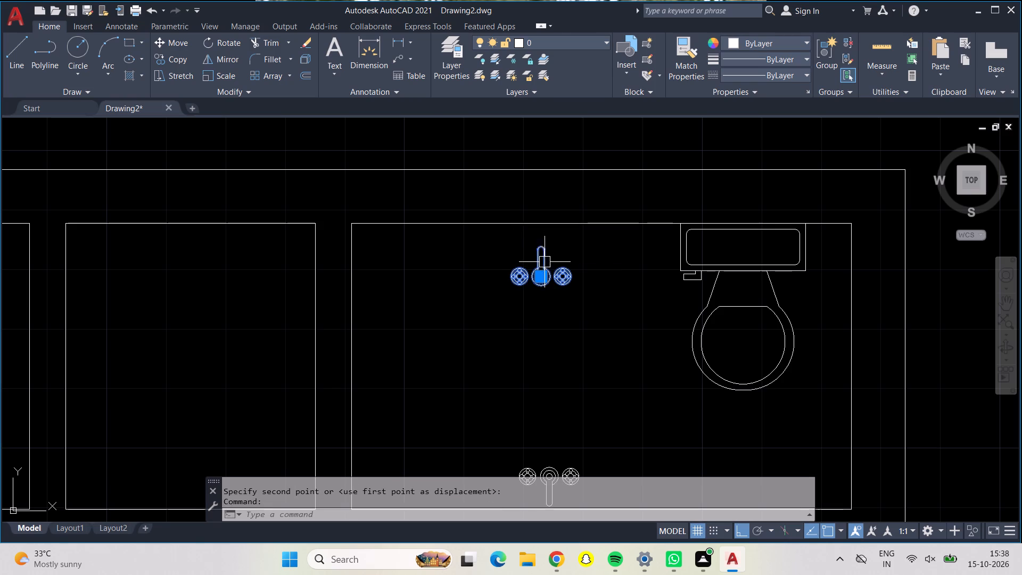
pyautogui.click(187, 38)
pyautogui.click(542, 272)
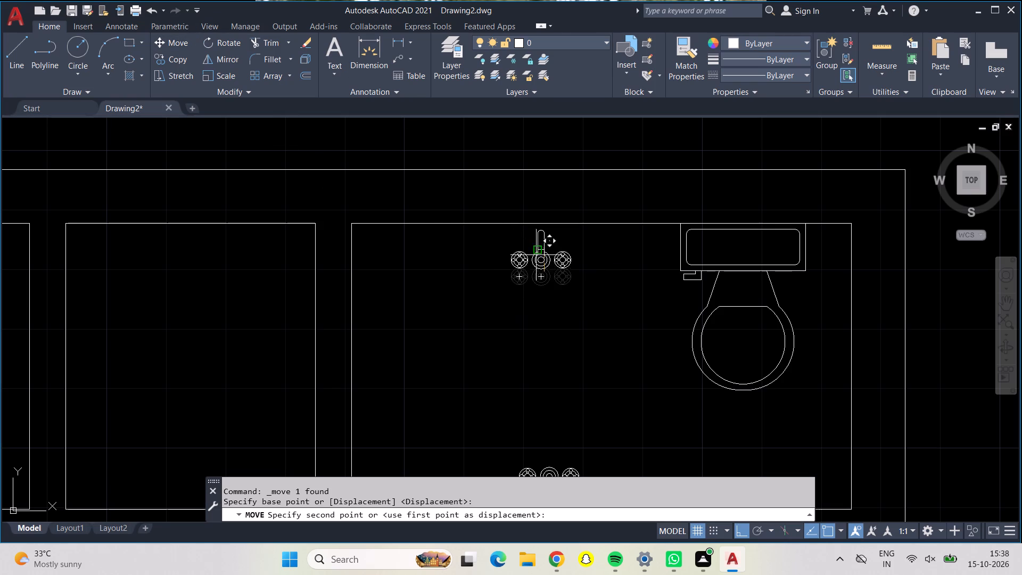
pyautogui.click(545, 247)
# Delete the other tap fixture, at the south wall of the northeast room.
pyautogui.scroll(-3, 538, 261)
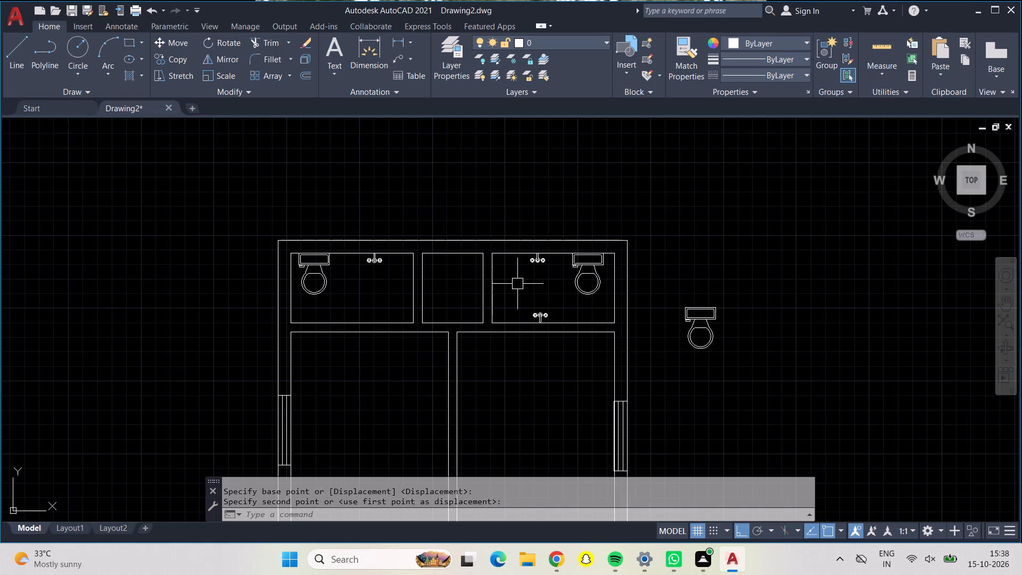
pyautogui.click(548, 317)
pyautogui.press('Delete')
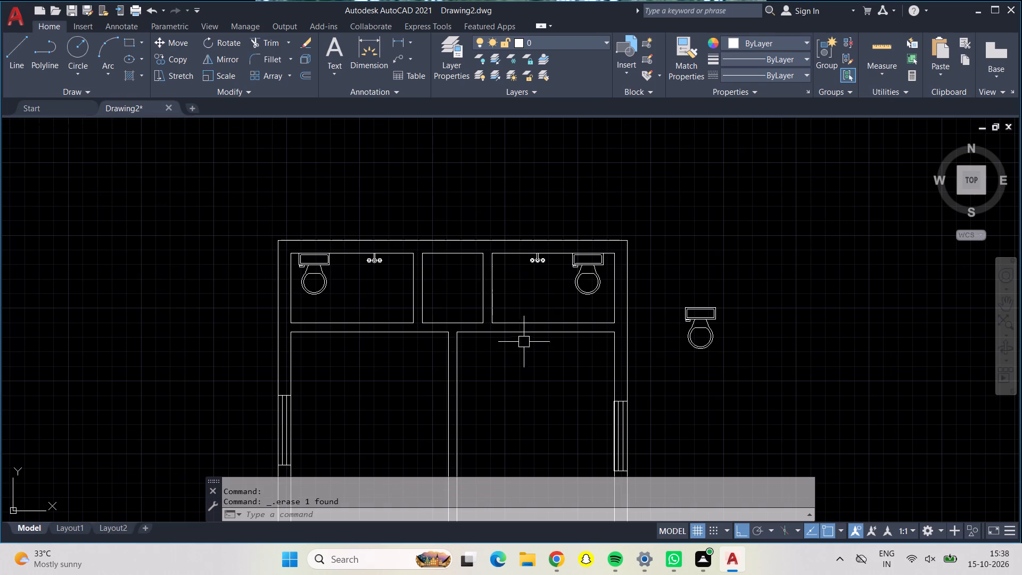
# With Ortho off, move the spare WC from outside the plan into the small toilet below the staircase, against its north wall near the east wall.
pyautogui.scroll(-1, 522, 342)
pyautogui.moveTo(522, 342); pyautogui.dragTo(501, 209, button='middle')
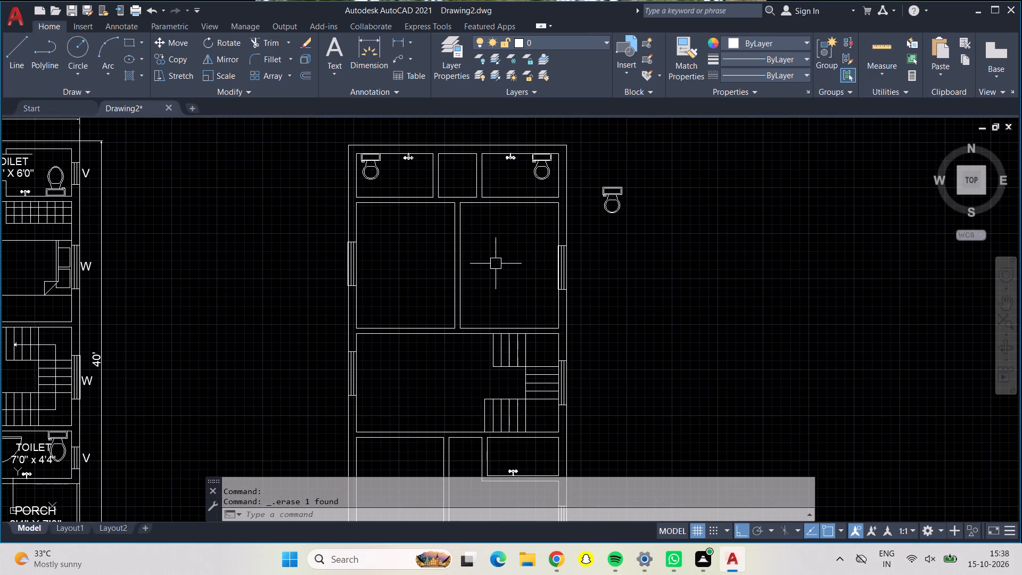
pyautogui.scroll(1, 496, 264)
pyautogui.moveTo(502, 273); pyautogui.dragTo(481, 184, button='middle')
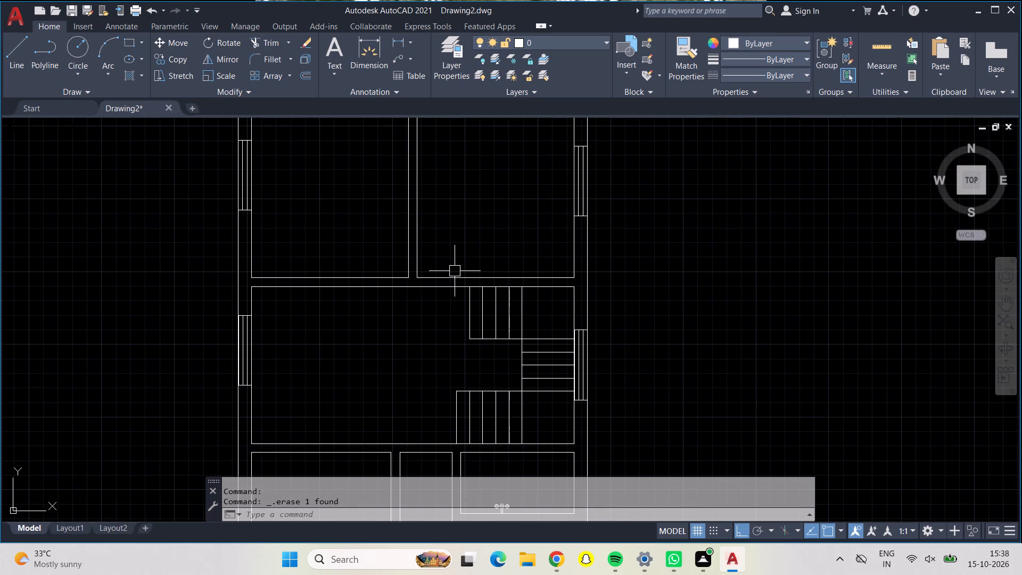
pyautogui.moveTo(402, 331); pyautogui.dragTo(398, 230, button='middle')
pyautogui.moveTo(373, 318); pyautogui.dragTo(373, 229, button='middle')
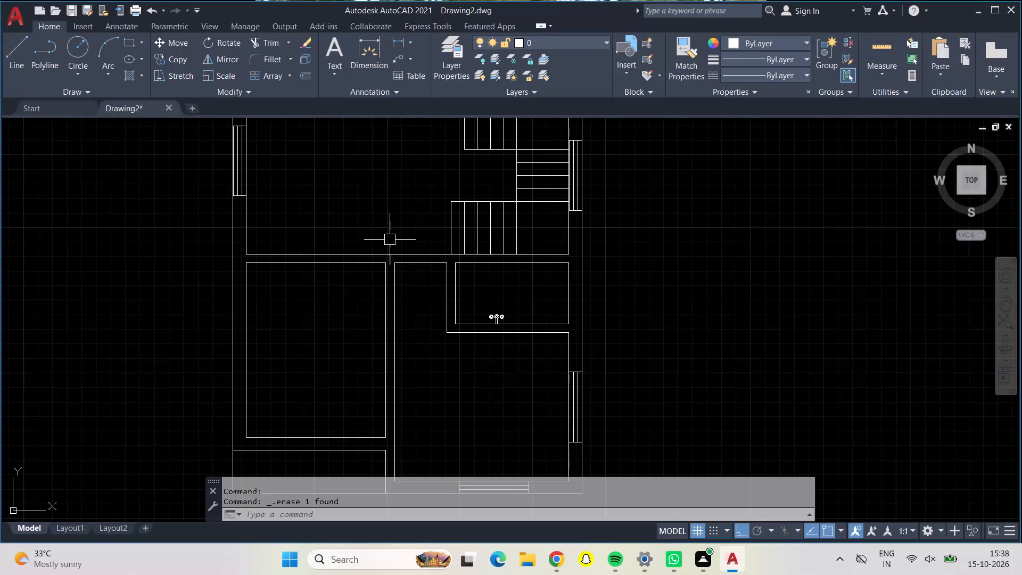
pyautogui.moveTo(739, 256); pyautogui.dragTo(668, 437, button='middle')
pyautogui.scroll(-1, 640, 408)
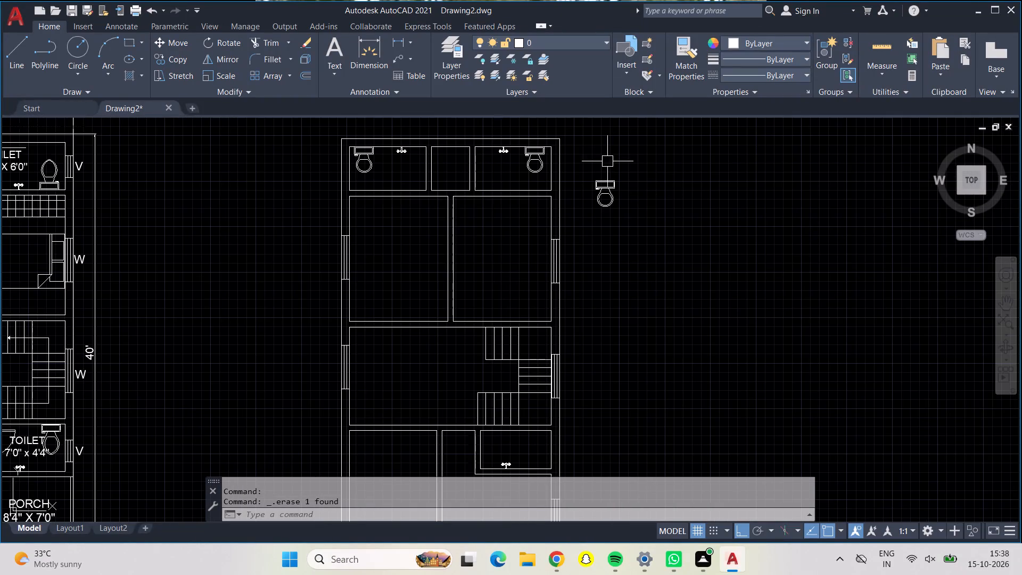
pyautogui.click(602, 184)
pyautogui.click(167, 43)
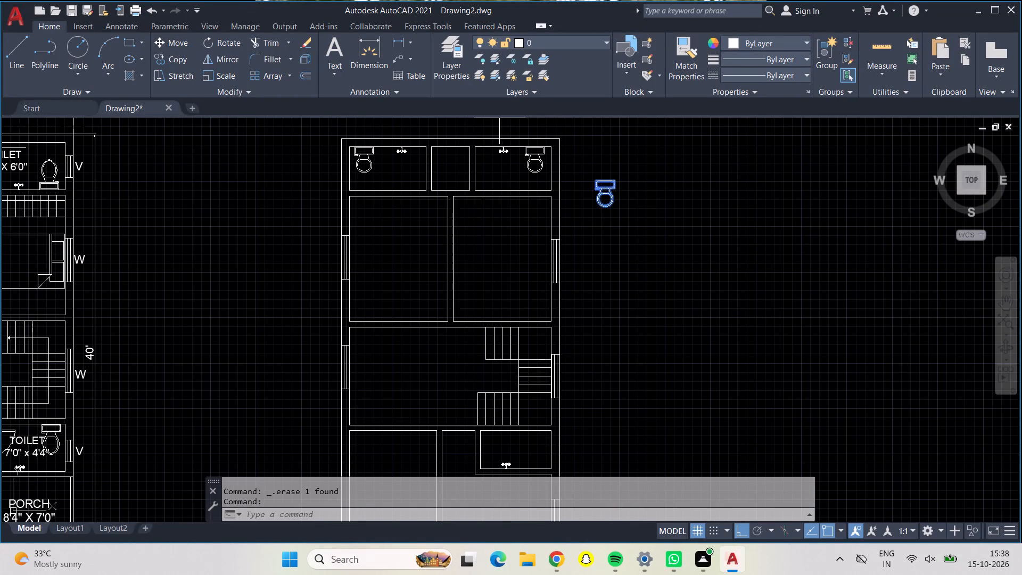
pyautogui.click(611, 193)
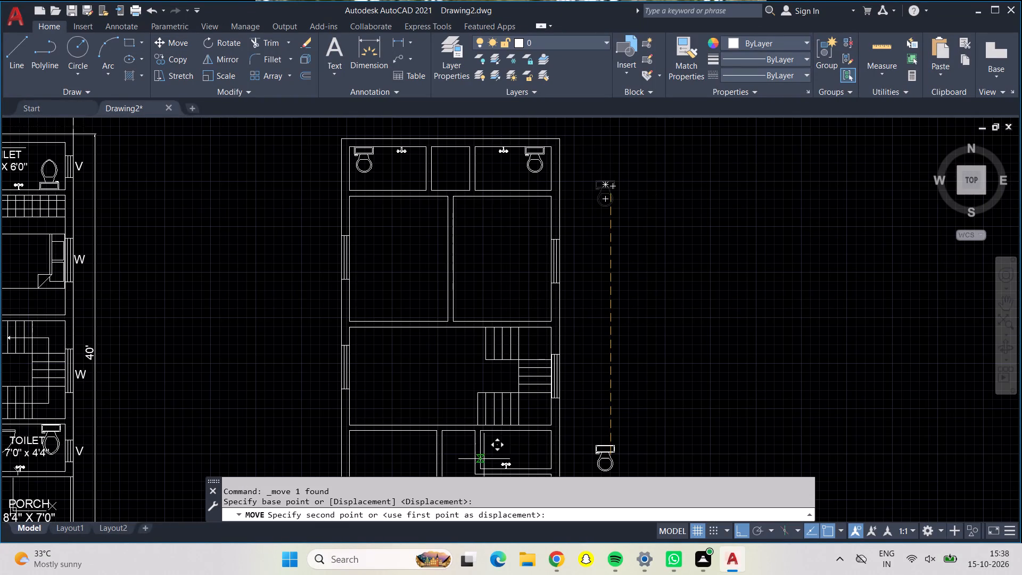
pyautogui.press('F8')
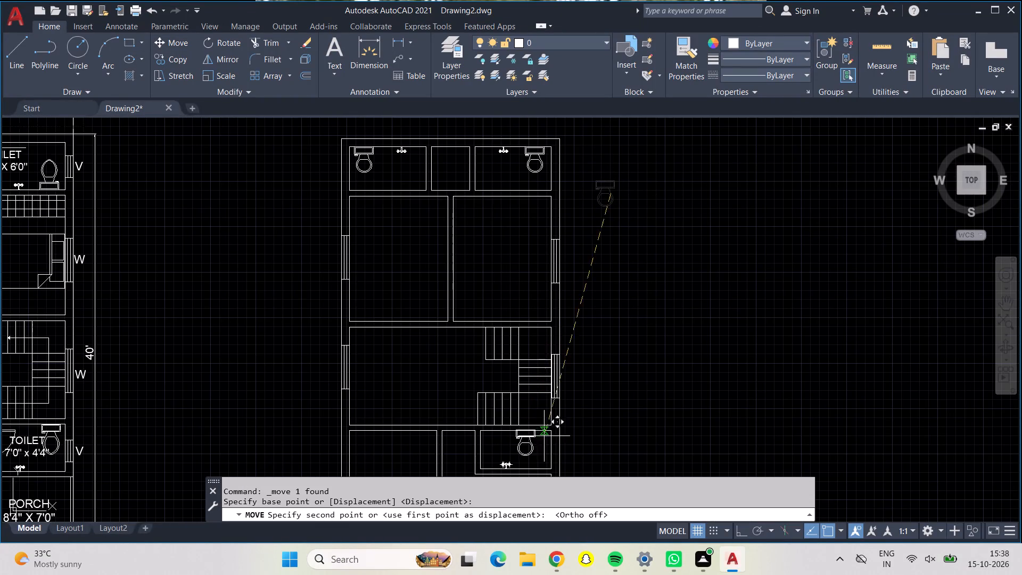
pyautogui.scroll(1, 633, 396)
pyautogui.moveTo(560, 420); pyautogui.dragTo(584, 225, button='middle')
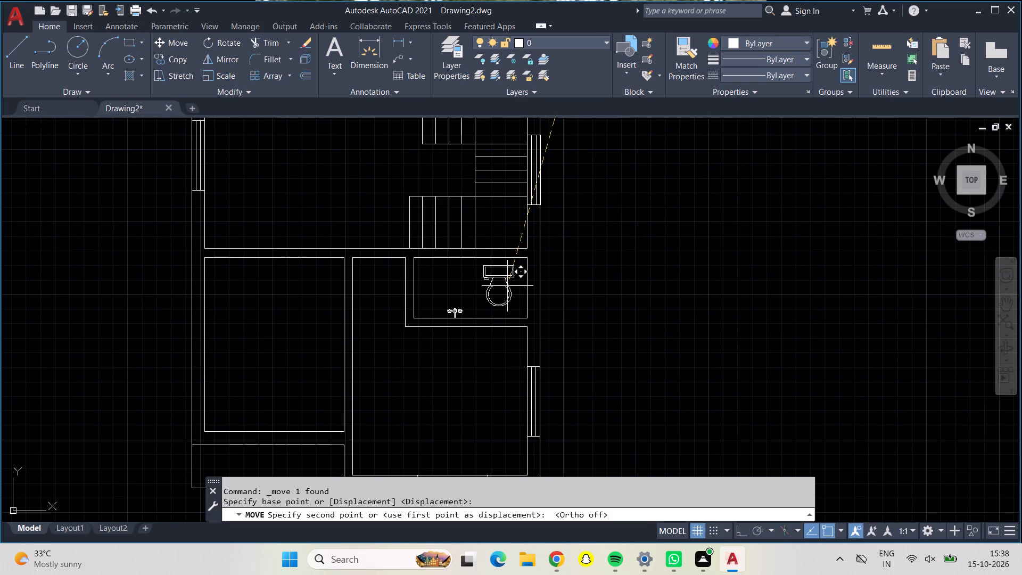
pyautogui.scroll(1, 507, 286)
pyautogui.scroll(-1, 507, 286)
pyautogui.scroll(4, 507, 286)
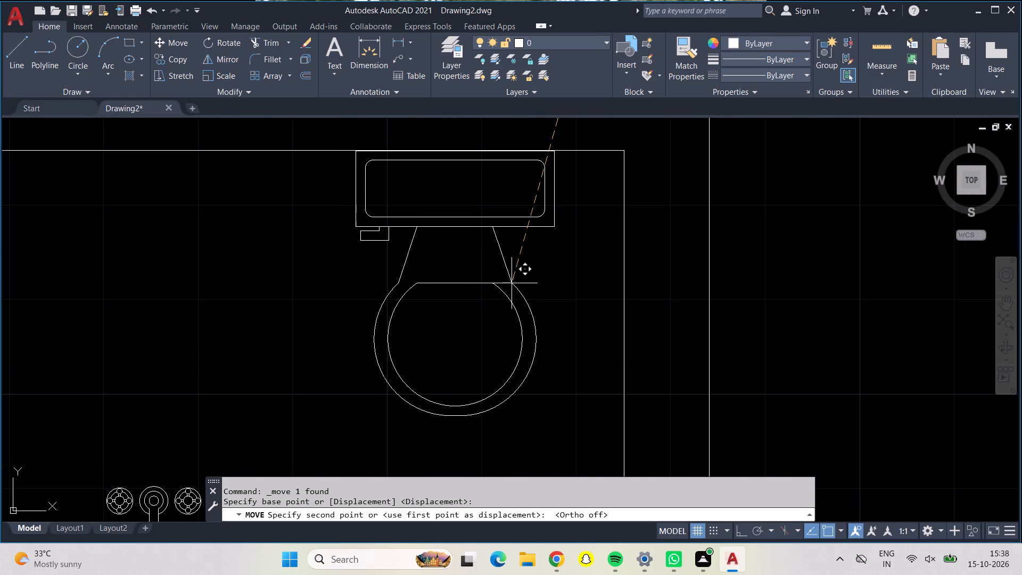
pyautogui.click(501, 283)
pyautogui.scroll(1, 501, 285)
pyautogui.scroll(-5, 505, 305)
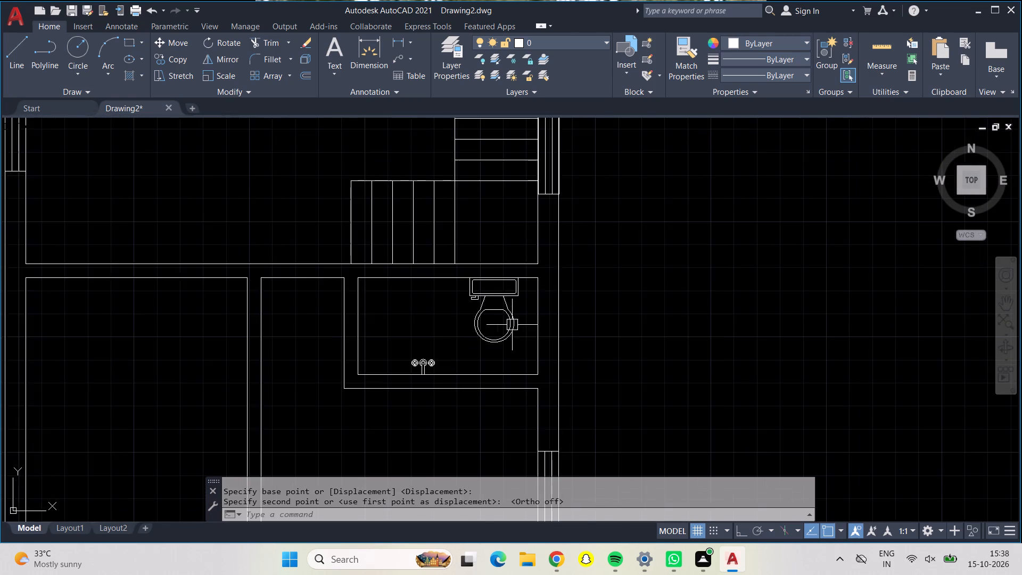
# Copy the W window label from the original plan's east side to just outside the second plan's two west-wall windows.
pyautogui.scroll(-1, 450, 332)
pyautogui.moveTo(450, 332); pyautogui.dragTo(529, 356, button='middle')
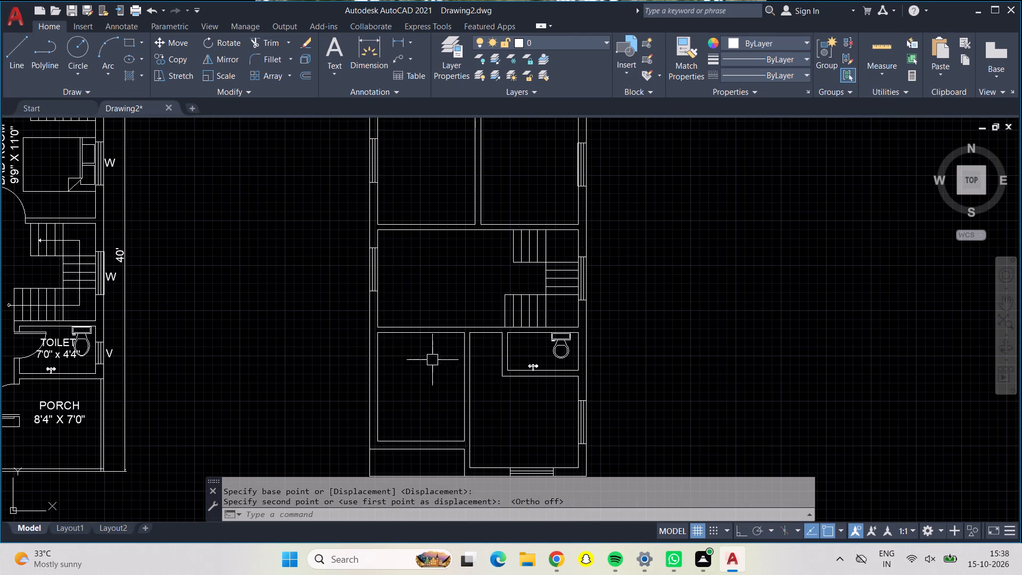
pyautogui.moveTo(410, 380); pyautogui.dragTo(490, 372, button='middle')
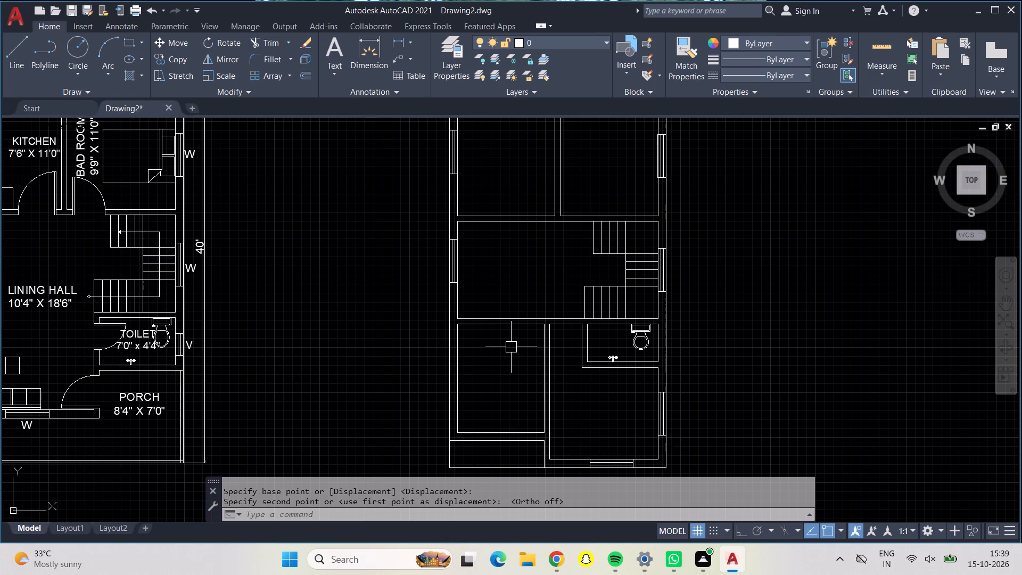
pyautogui.click(191, 269)
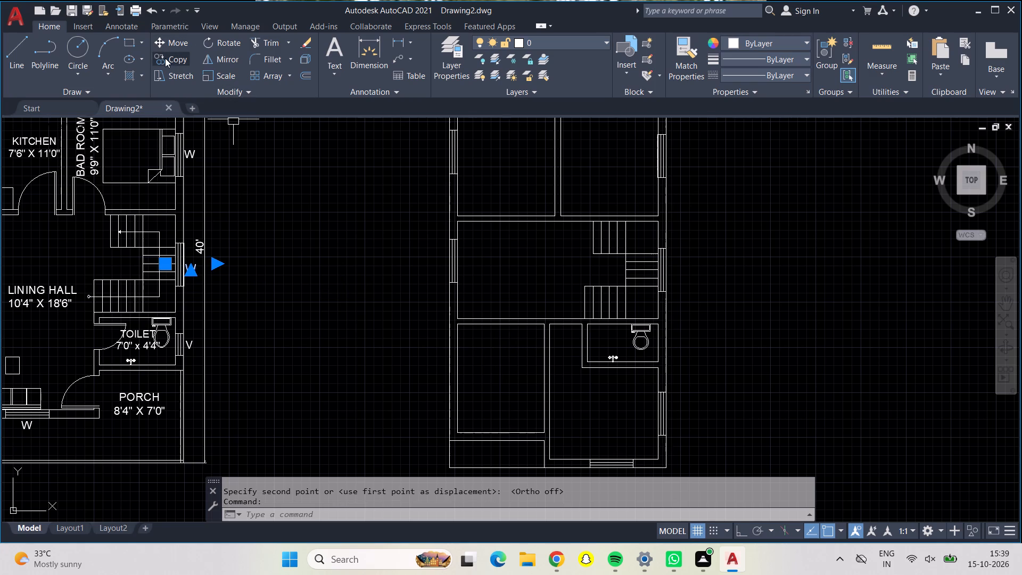
pyautogui.click(165, 60)
pyautogui.click(187, 266)
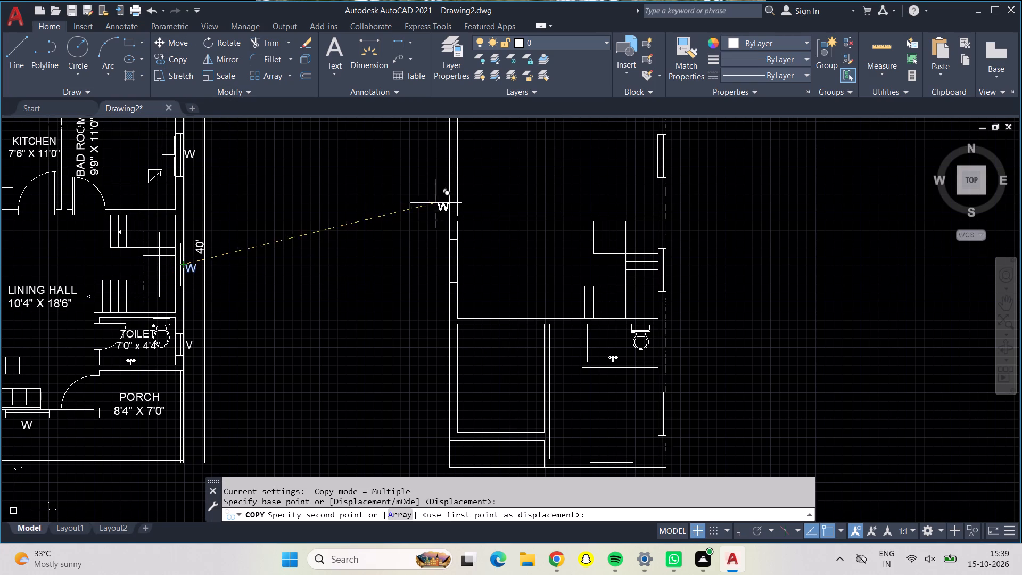
pyautogui.scroll(2, 427, 145)
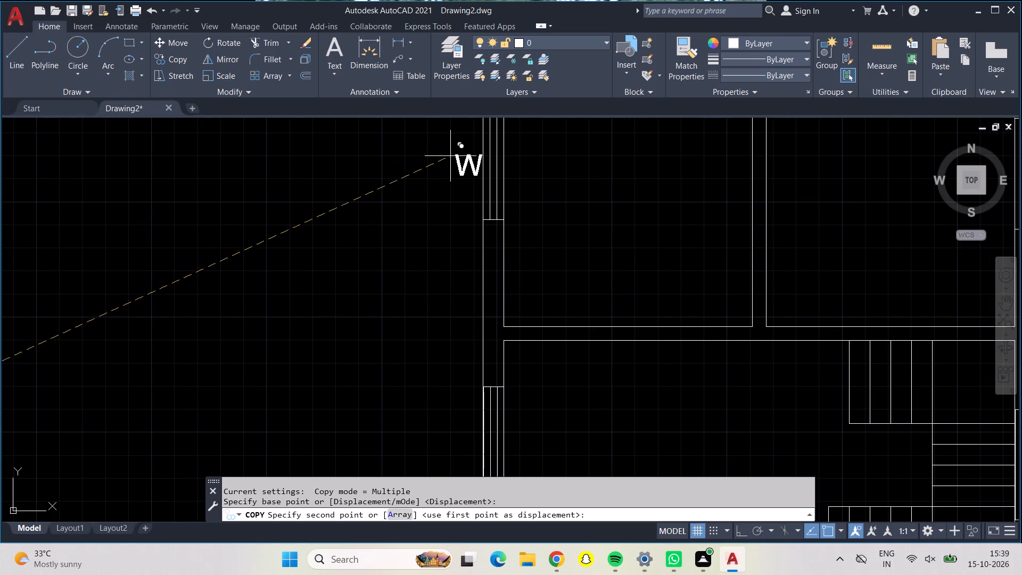
pyautogui.click(446, 143)
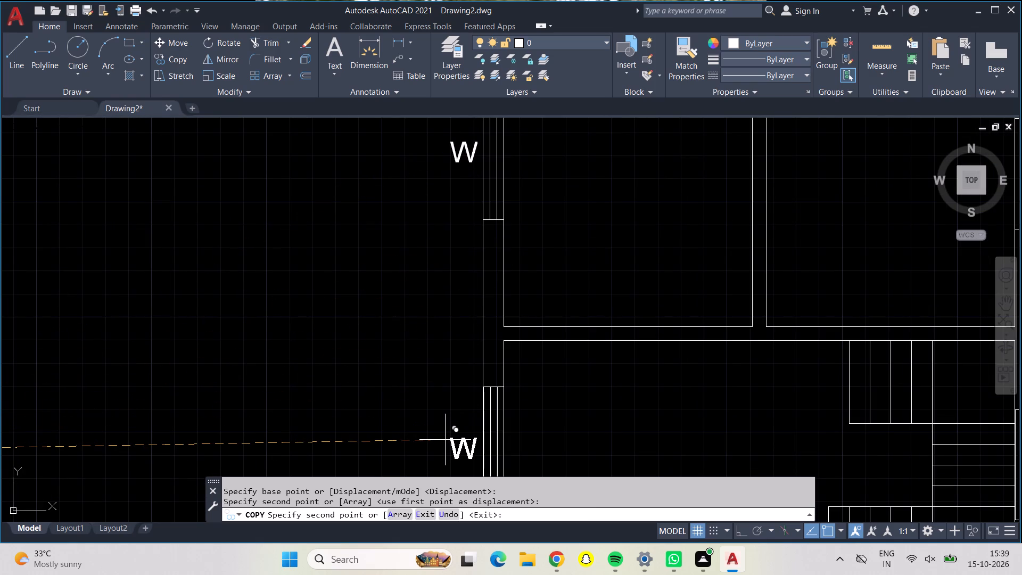
pyautogui.moveTo(445, 439); pyautogui.dragTo(441, 358, button='middle')
pyautogui.click(441, 357)
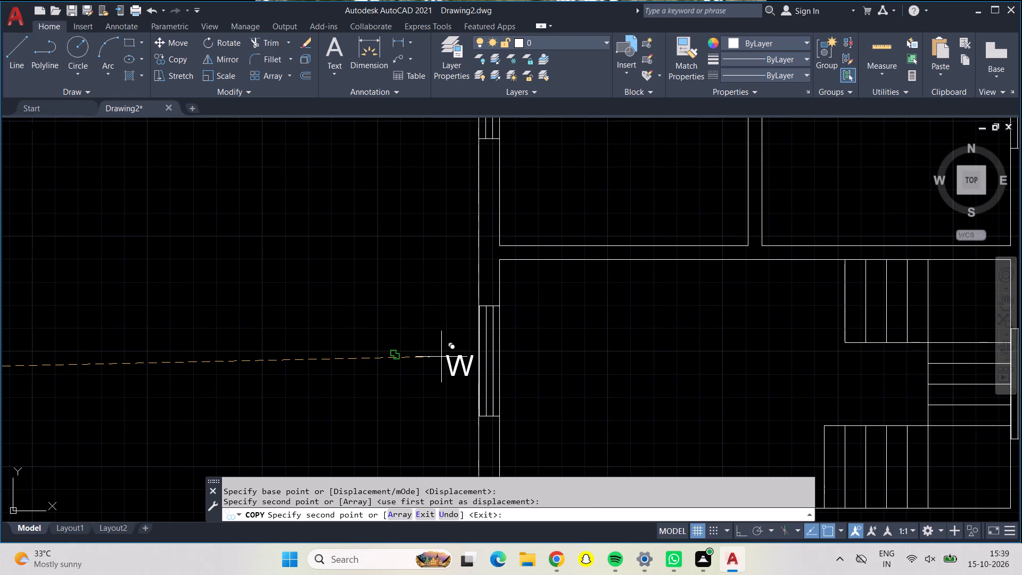
# Place further copies of the W label outside the second plan's three east-wall windows and below its south-wall window.
pyautogui.scroll(-1, 624, 356)
pyautogui.moveTo(615, 356); pyautogui.dragTo(402, 327, button='middle')
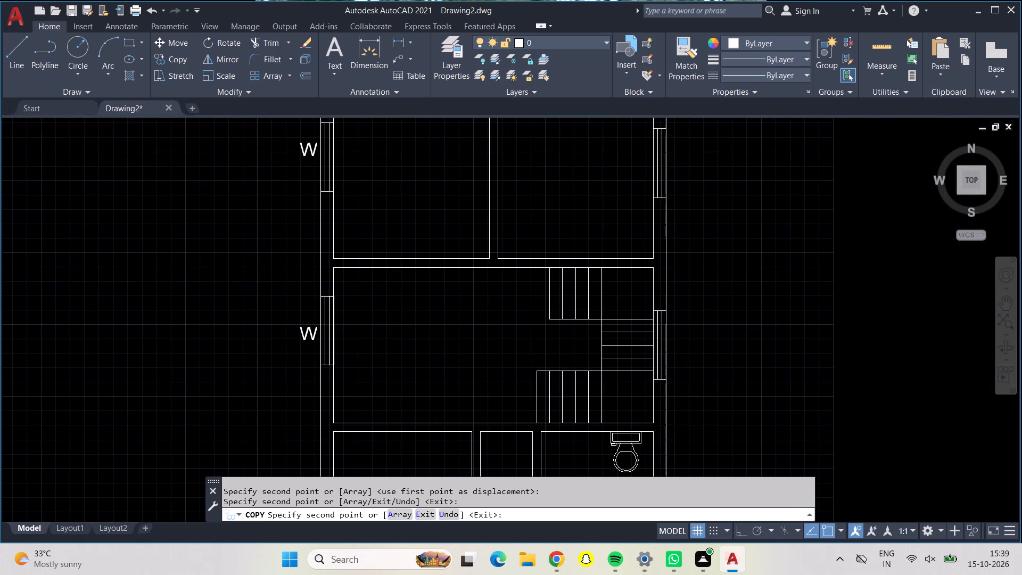
pyautogui.click(672, 344)
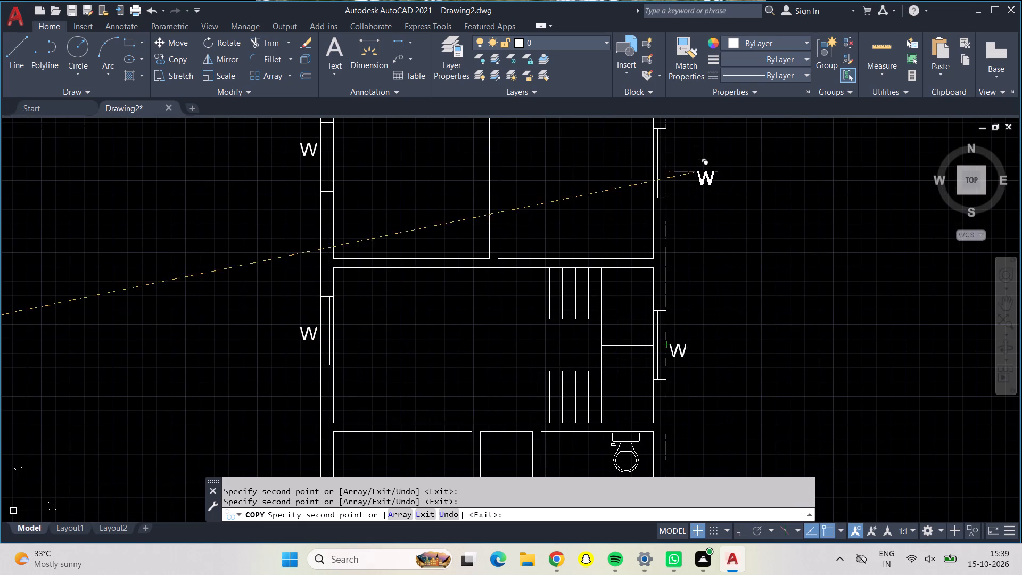
pyautogui.click(669, 154)
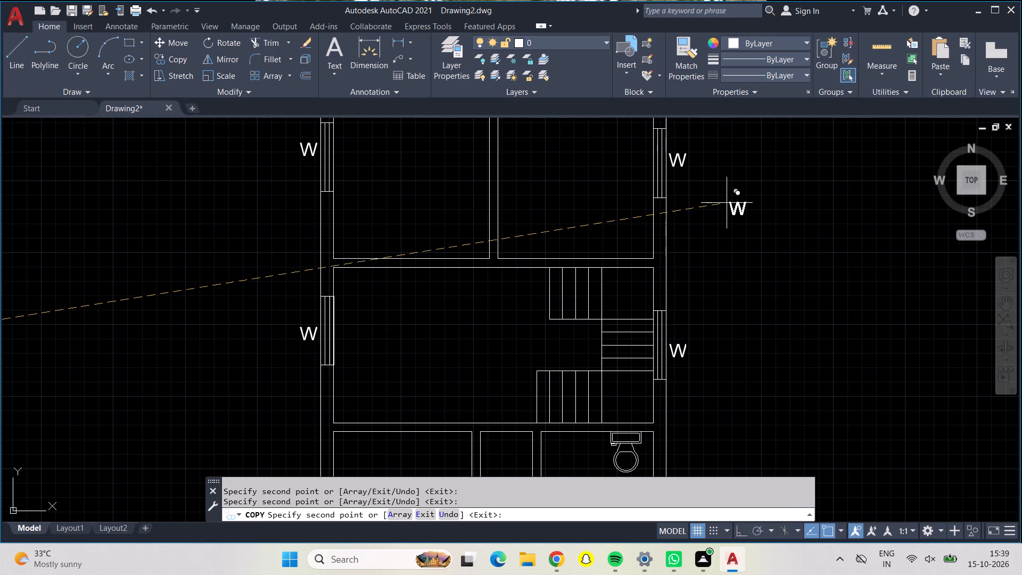
pyautogui.scroll(-1, 714, 203)
pyautogui.moveTo(713, 204); pyautogui.dragTo(664, 74, button='middle')
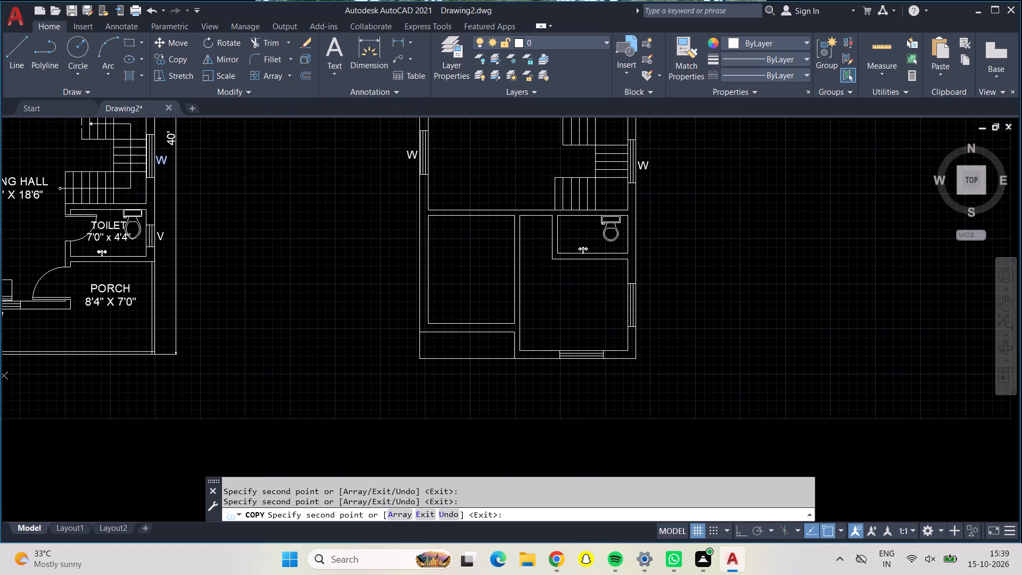
pyautogui.moveTo(664, 74); pyautogui.dragTo(664, 73, button='middle')
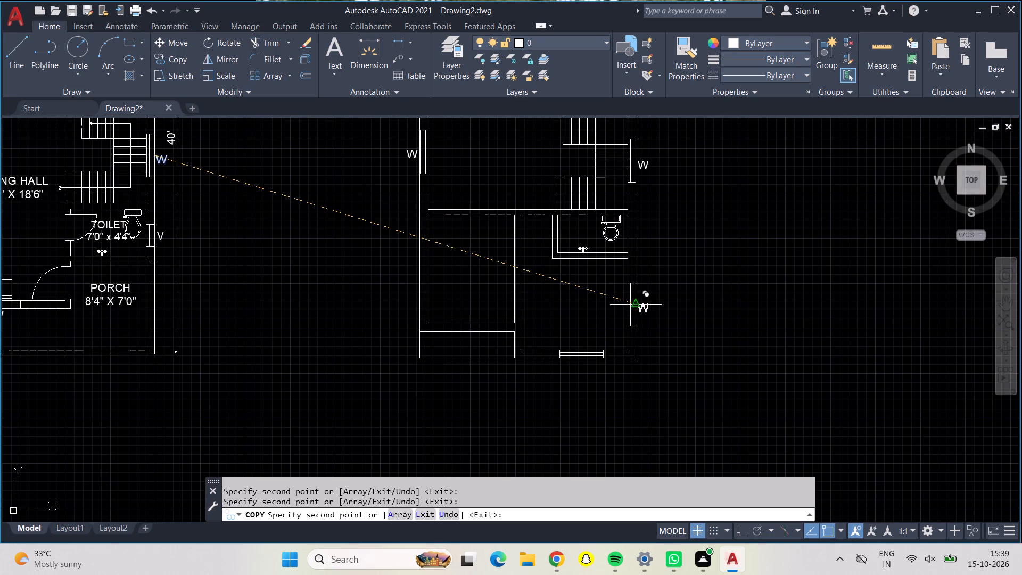
pyautogui.click(639, 301)
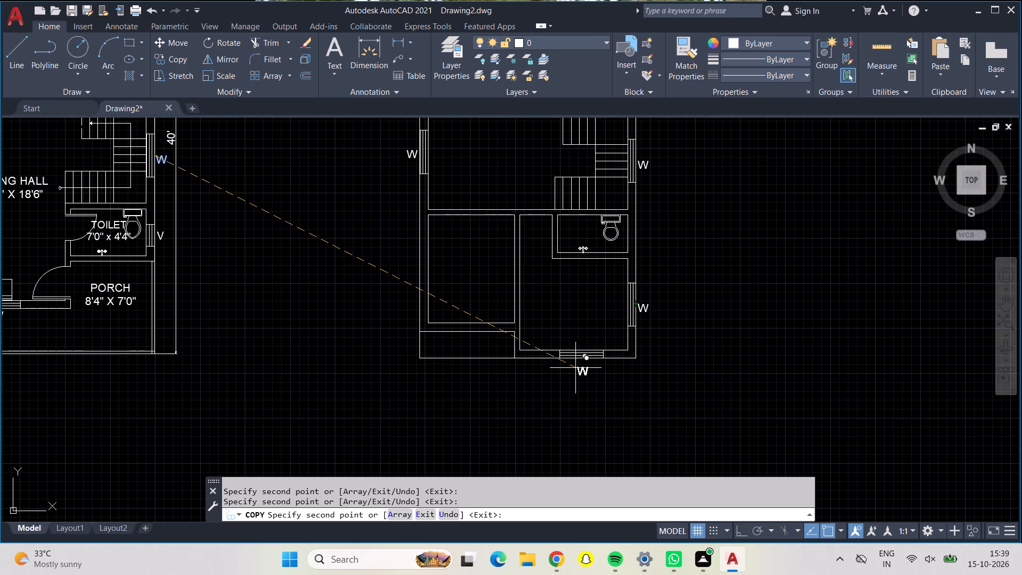
pyautogui.click(572, 364)
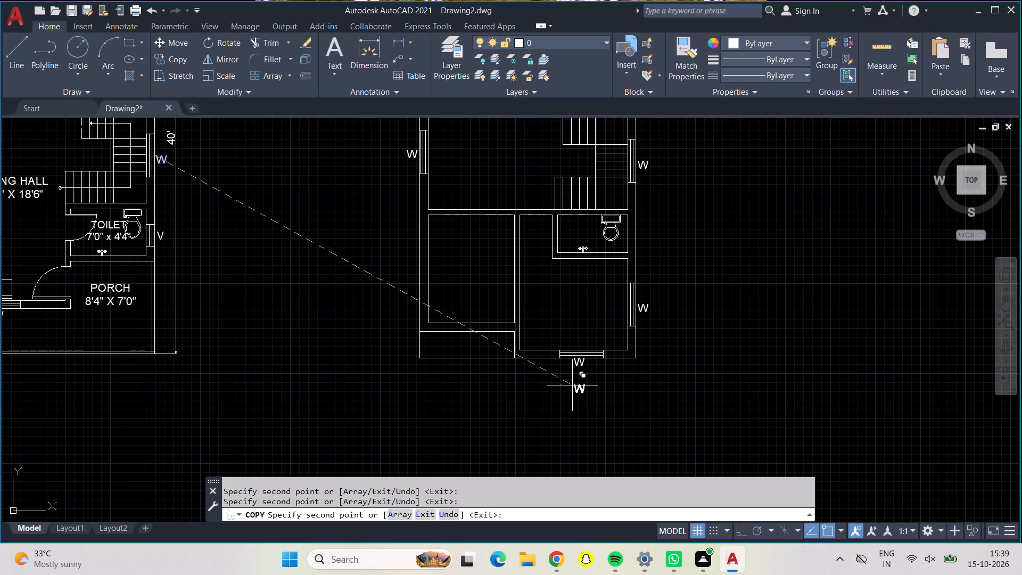
pyautogui.scroll(-1, 566, 391)
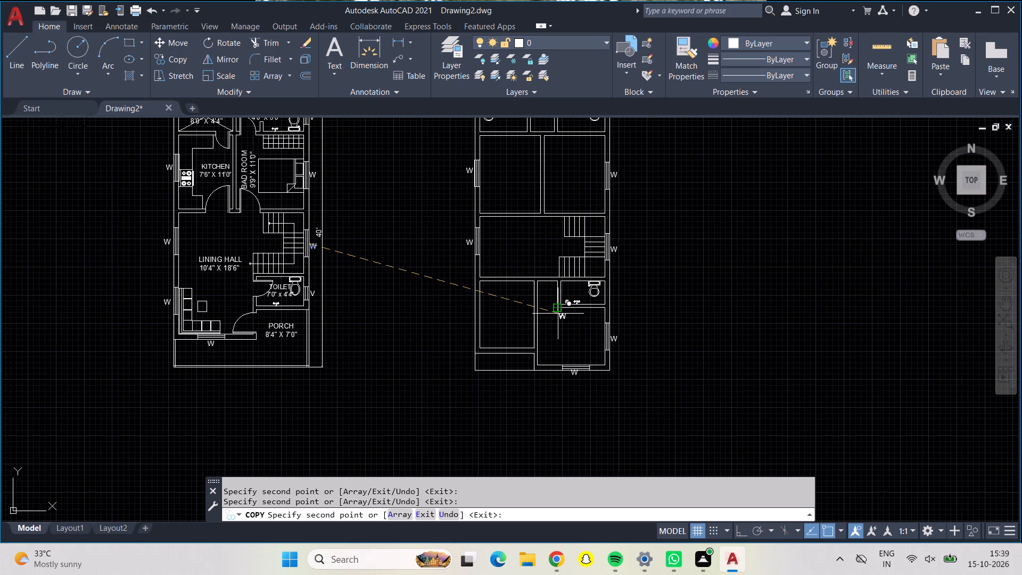
pyautogui.press('Escape')
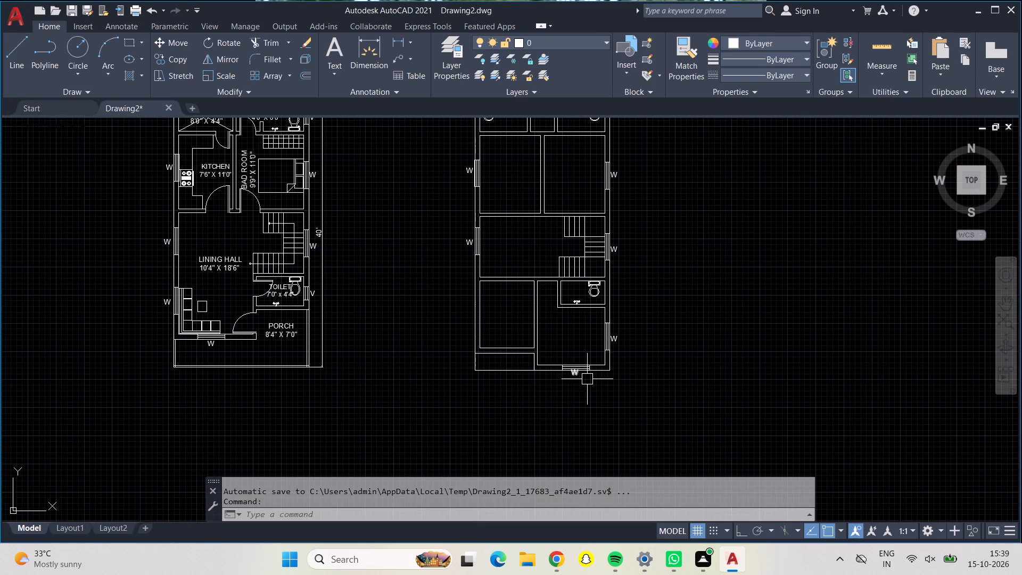
# Examine the W label's position against the south-wall window of the second plan up close.
pyautogui.scroll(1, 588, 379)
pyautogui.scroll(-1, 589, 379)
pyautogui.scroll(1, 589, 379)
pyautogui.scroll(-1, 589, 379)
pyautogui.scroll(1, 589, 379)
pyautogui.scroll(-1, 589, 379)
pyautogui.scroll(3, 574, 362)
pyautogui.scroll(-1, 574, 362)
pyautogui.scroll(1, 574, 362)
pyautogui.scroll(3, 582, 424)
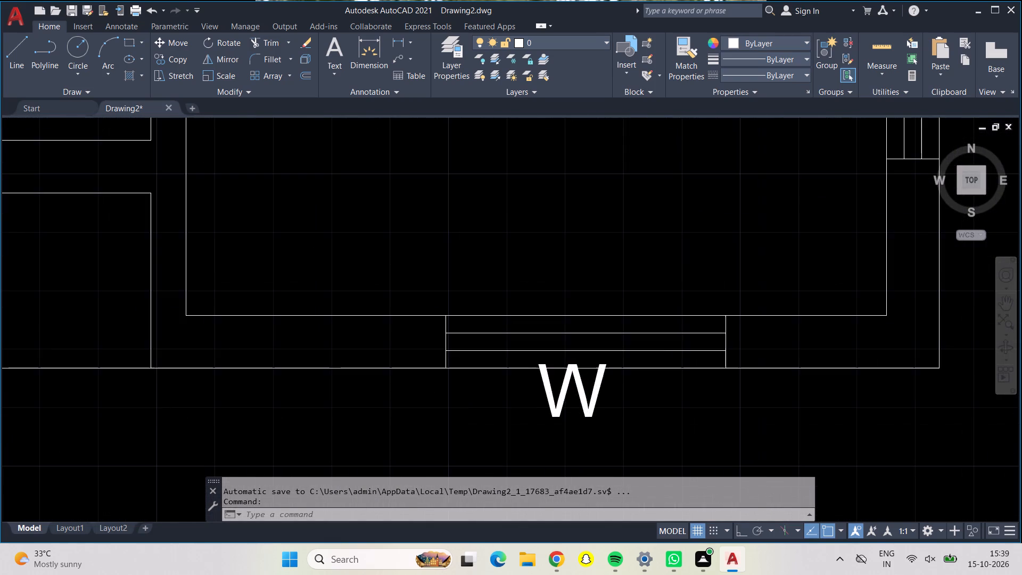
# Move the W label at the second plan's south-wall window slightly south so it sits clear of the wall line.
pyautogui.click(579, 363)
pyautogui.click(167, 41)
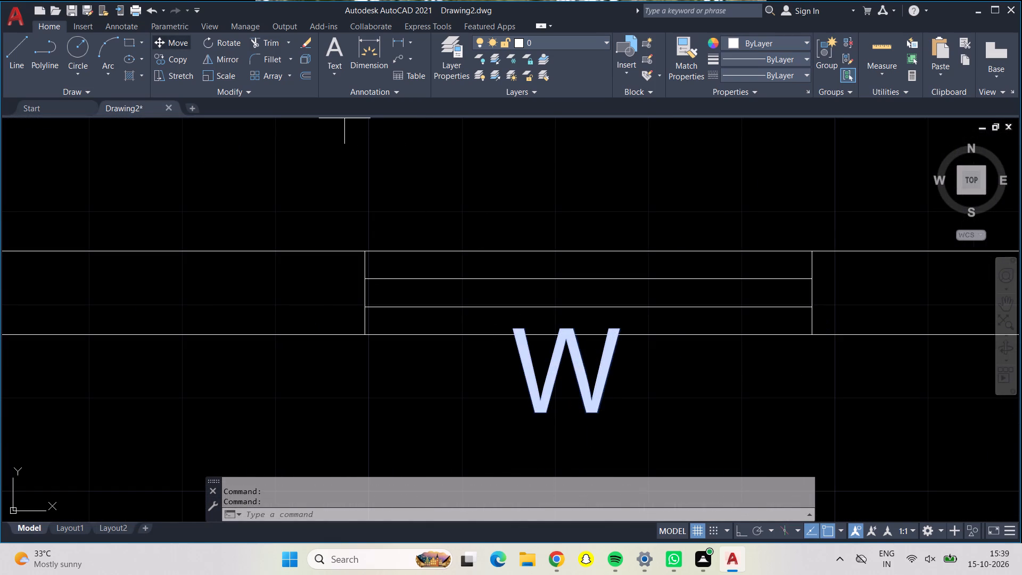
pyautogui.click(556, 387)
pyautogui.click(561, 416)
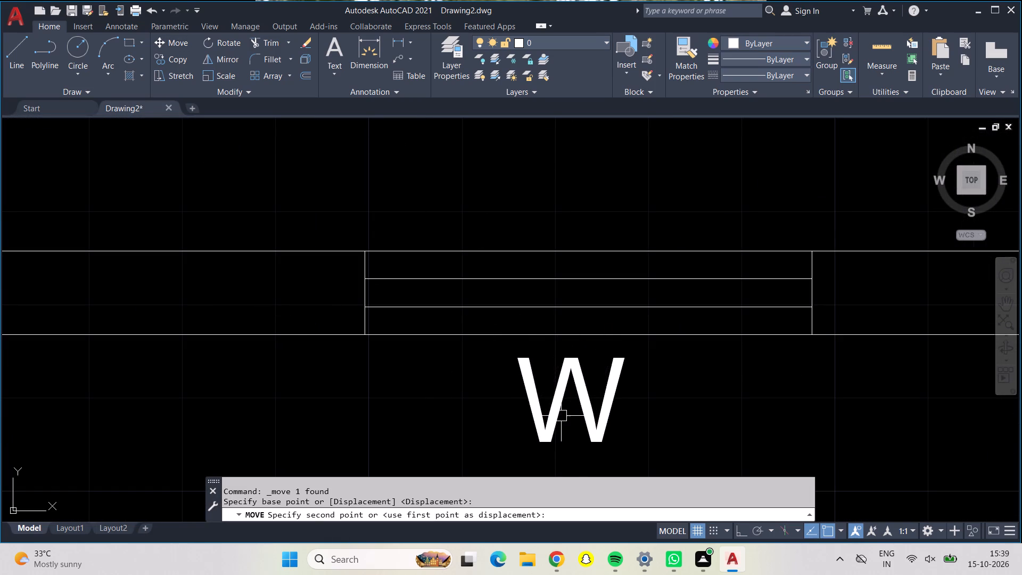
# Copy the V window from the original plan's upper toilet into the east wall of the second plan's small toilet below the staircase.
pyautogui.scroll(1, 549, 386)
pyautogui.scroll(-1, 549, 386)
pyautogui.scroll(1, 548, 386)
pyautogui.scroll(-1, 521, 389)
pyautogui.scroll(1, 447, 400)
pyautogui.scroll(-4, 447, 400)
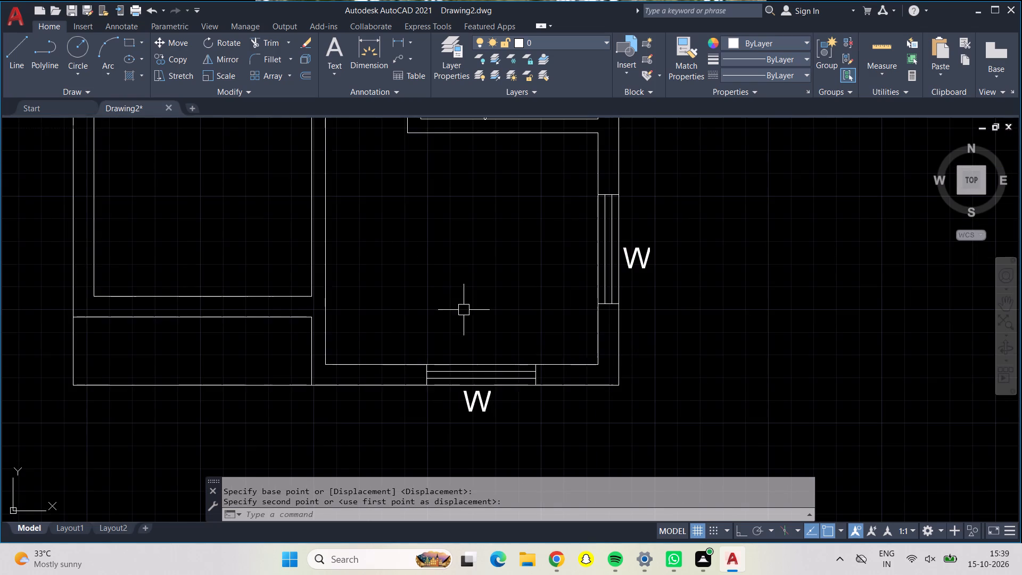
pyautogui.scroll(-1, 460, 302)
pyautogui.moveTo(460, 301); pyautogui.dragTo(467, 388, button='middle')
pyautogui.scroll(-2, 507, 298)
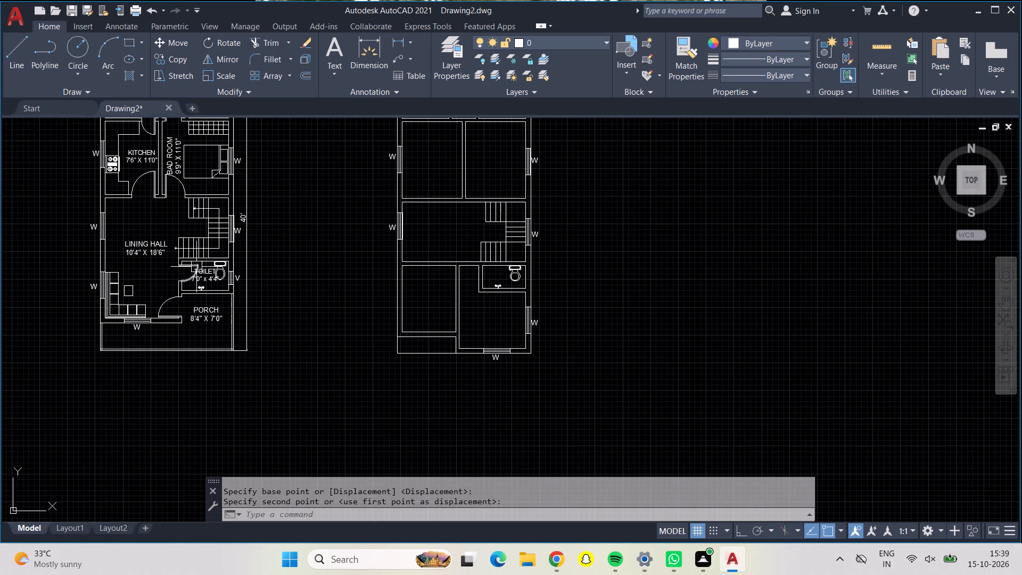
pyautogui.moveTo(177, 212); pyautogui.dragTo(178, 317, button='middle')
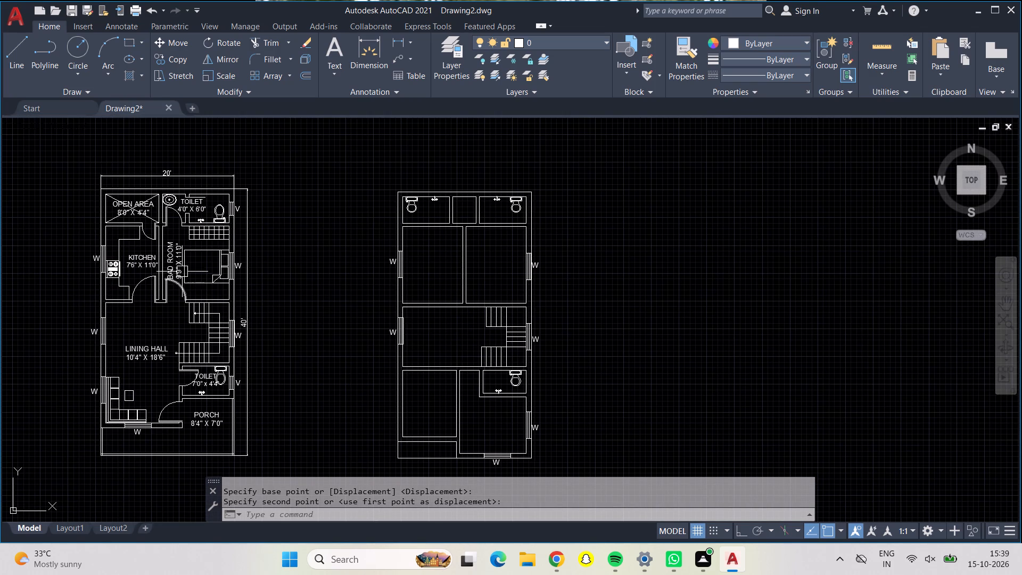
pyautogui.scroll(3, 222, 208)
pyautogui.scroll(-1, 222, 208)
pyautogui.scroll(2, 222, 208)
pyautogui.scroll(1, 339, 128)
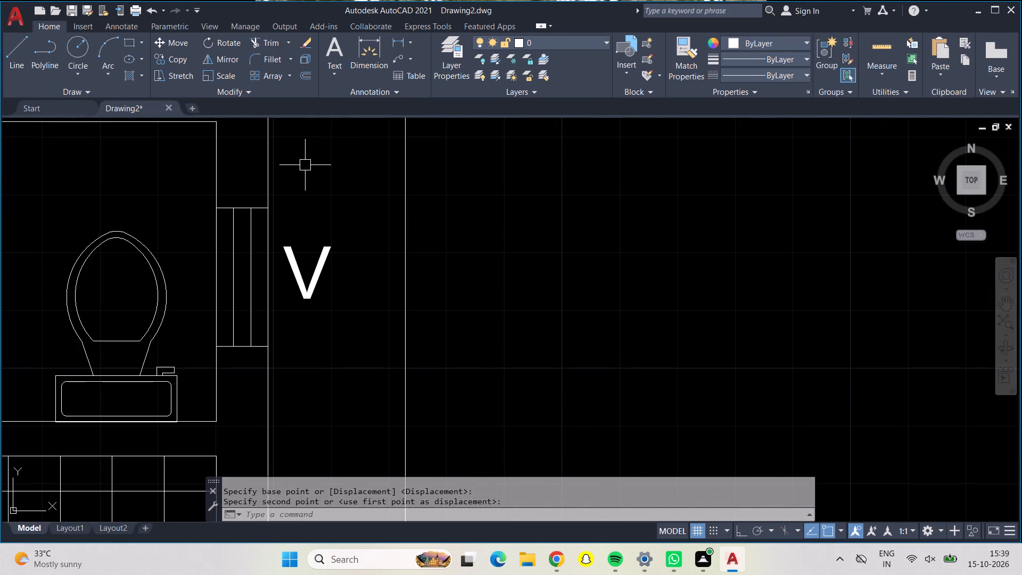
pyautogui.click(196, 185)
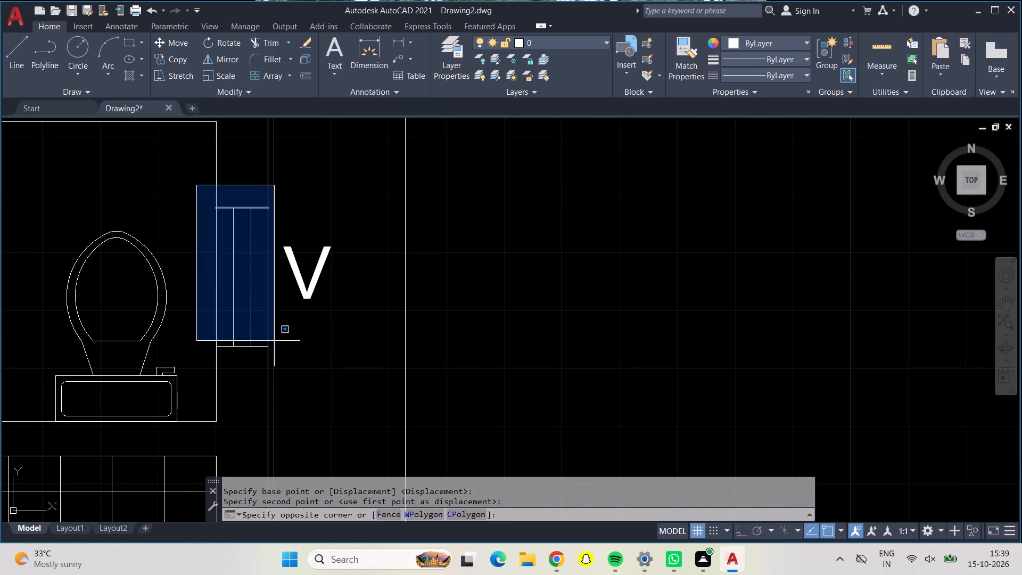
pyautogui.click(277, 380)
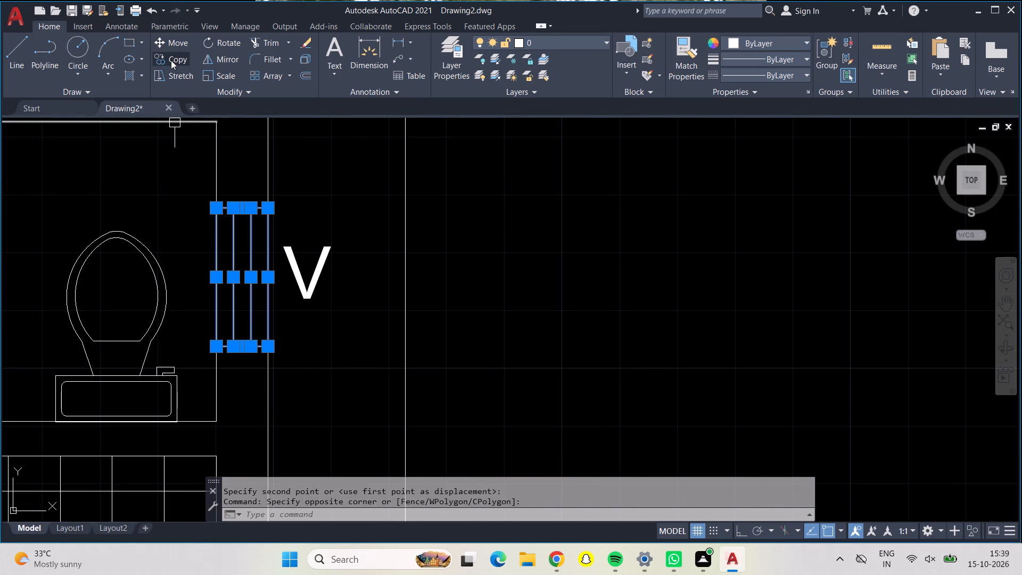
pyautogui.click(171, 60)
pyautogui.moveTo(228, 211); pyautogui.dragTo(240, 216)
pyautogui.scroll(-3, 591, 243)
pyautogui.scroll(-1, 675, 251)
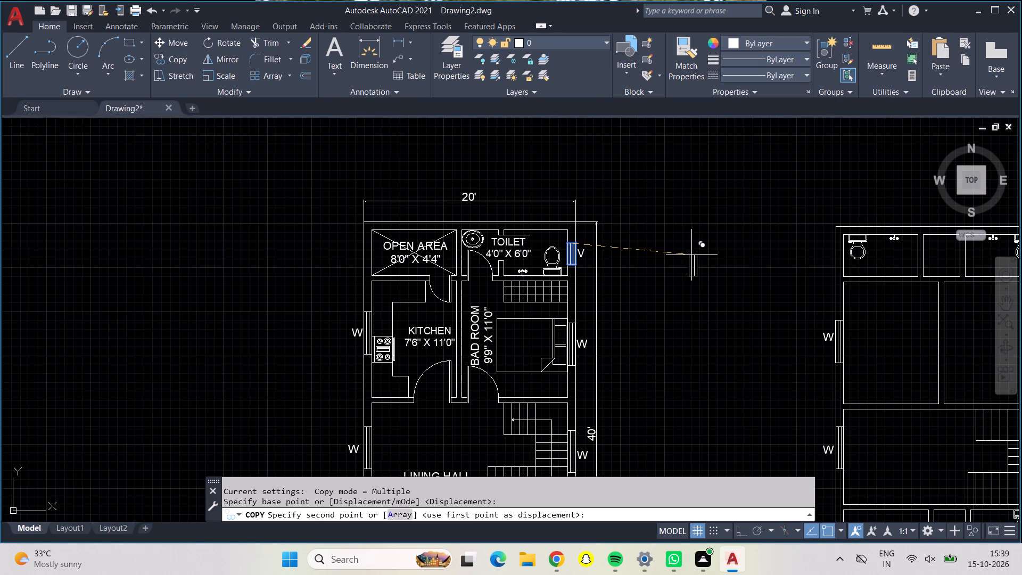
pyautogui.moveTo(697, 253); pyautogui.dragTo(463, 220, button='middle')
pyautogui.moveTo(779, 309); pyautogui.dragTo(781, 308, button='middle')
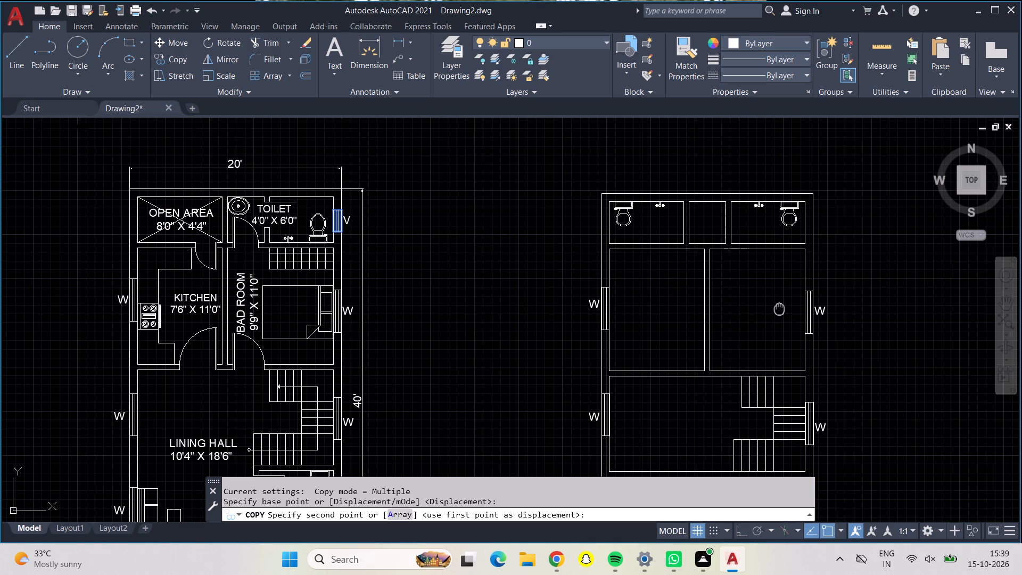
pyautogui.moveTo(781, 308); pyautogui.dragTo(636, 167, button='middle')
pyautogui.scroll(1, 665, 356)
pyautogui.scroll(-1, 665, 356)
pyautogui.scroll(1, 665, 356)
pyautogui.scroll(-1, 665, 356)
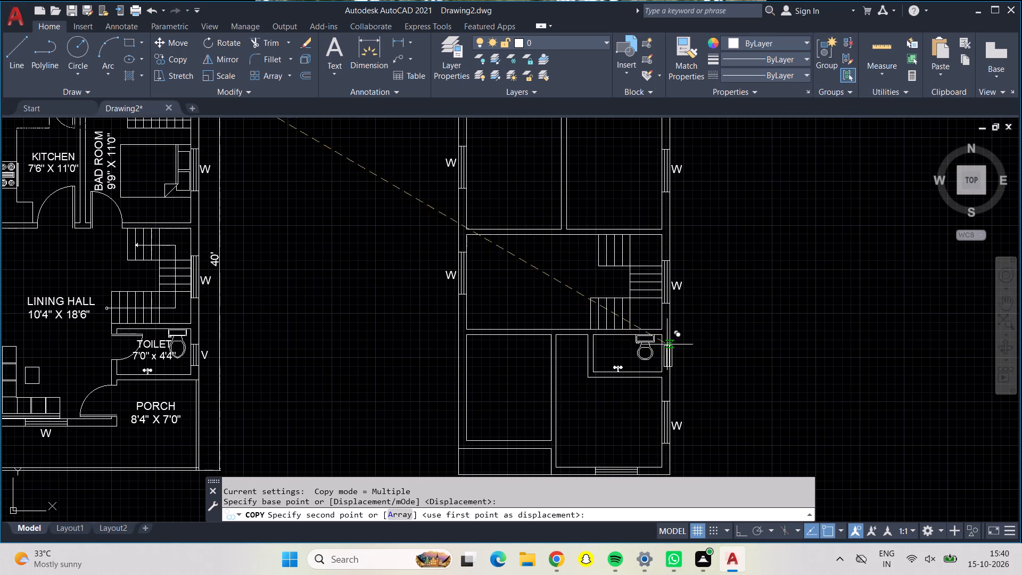
pyautogui.scroll(4, 670, 327)
pyautogui.moveTo(642, 376); pyautogui.dragTo(621, 176, button='middle')
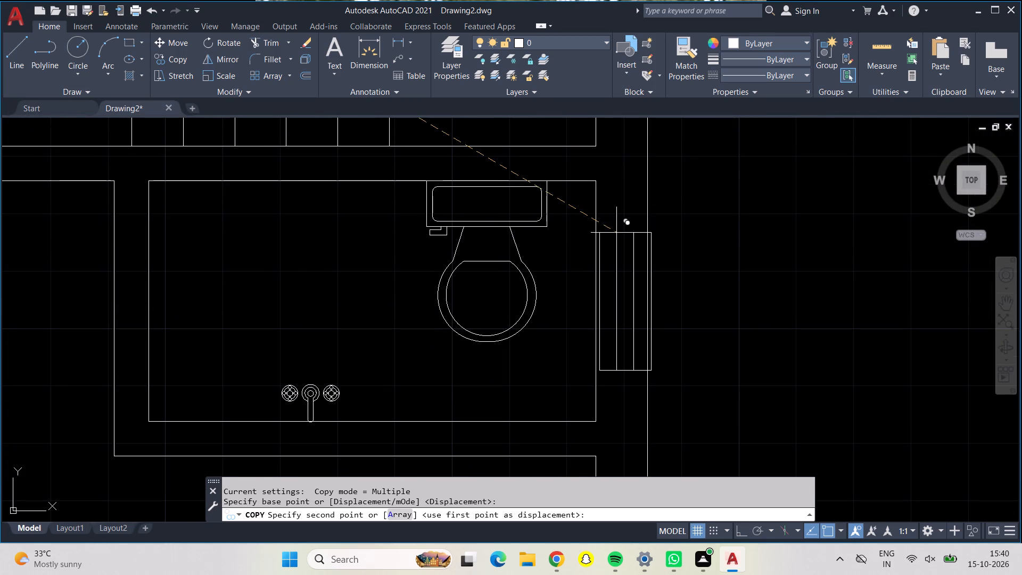
pyautogui.click(613, 231)
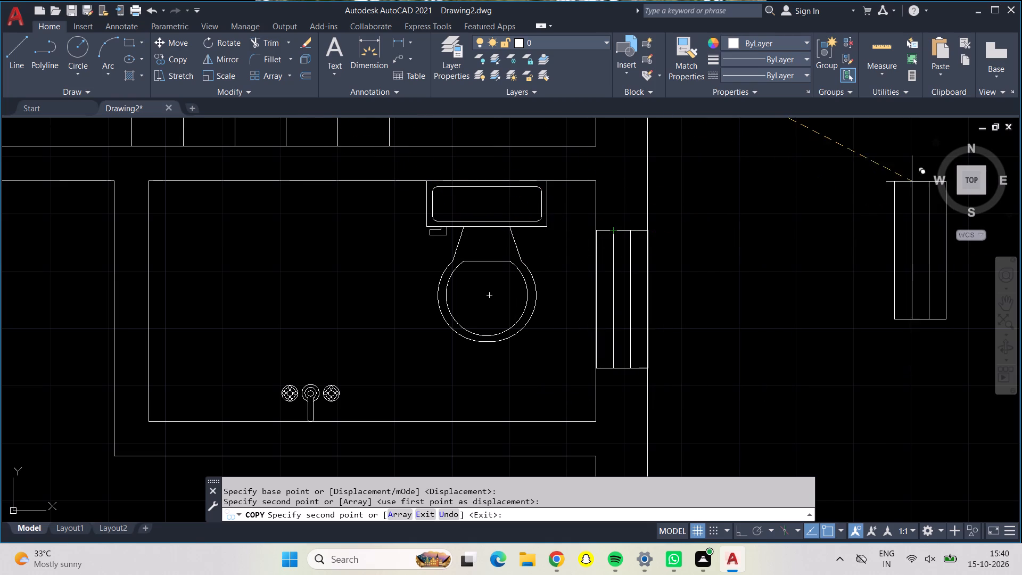
# Place a spare copy of the V window outside the second plan's east wall and, with Ortho on, rotate it to lie horizontally.
pyautogui.click(888, 198)
pyautogui.press('Escape')
pyautogui.moveTo(803, 193); pyautogui.dragTo(729, 176, button='middle')
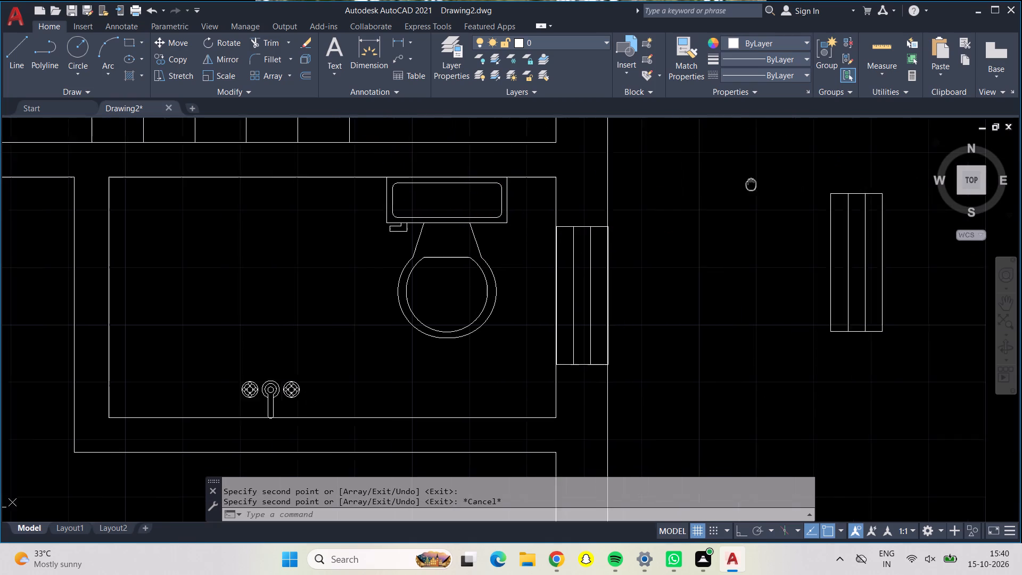
pyautogui.moveTo(729, 176); pyautogui.dragTo(644, 149, button='middle')
pyautogui.moveTo(680, 135); pyautogui.dragTo(696, 133)
pyautogui.click(883, 330)
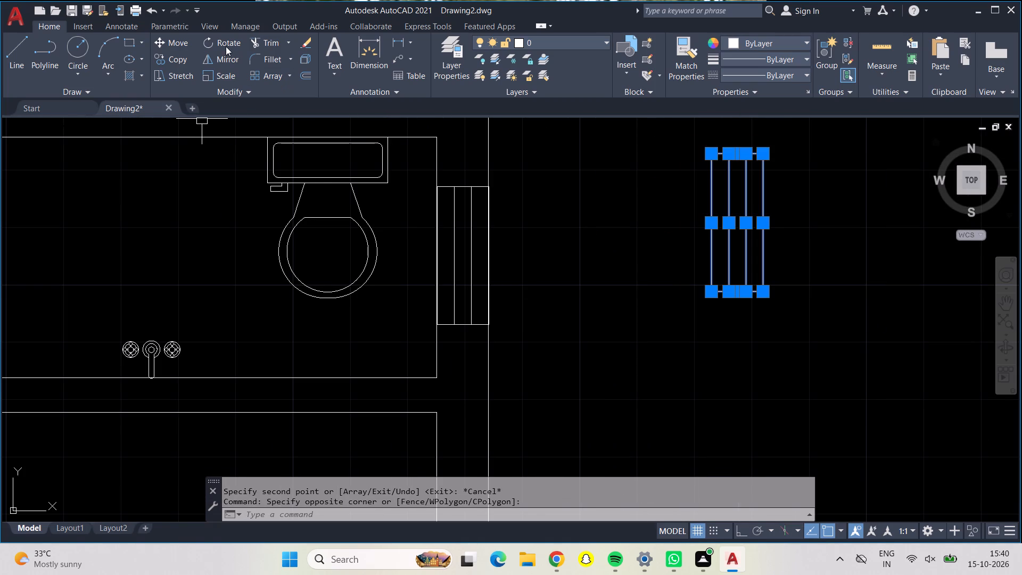
pyautogui.click(226, 46)
pyautogui.press('F8')
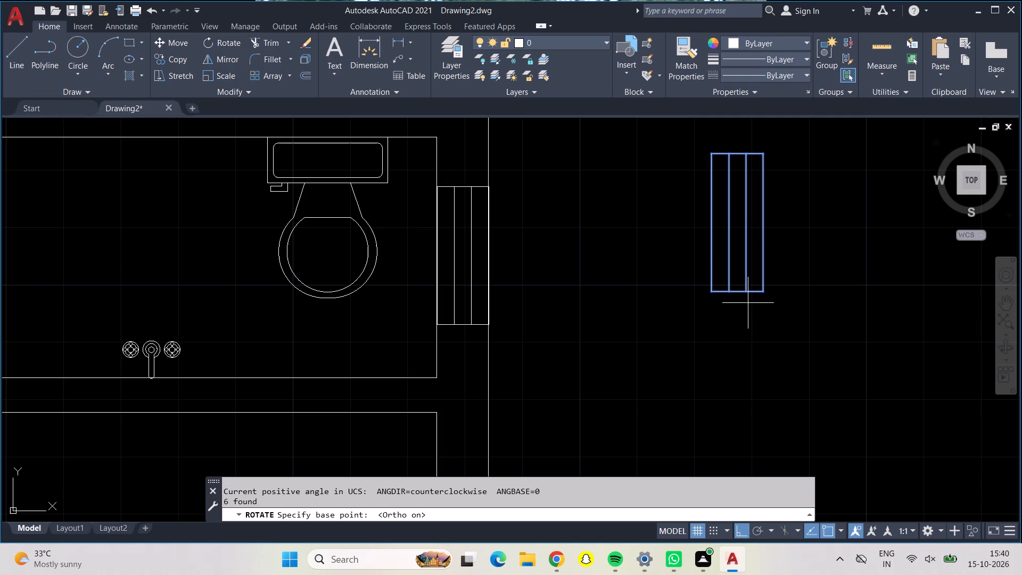
pyautogui.click(733, 295)
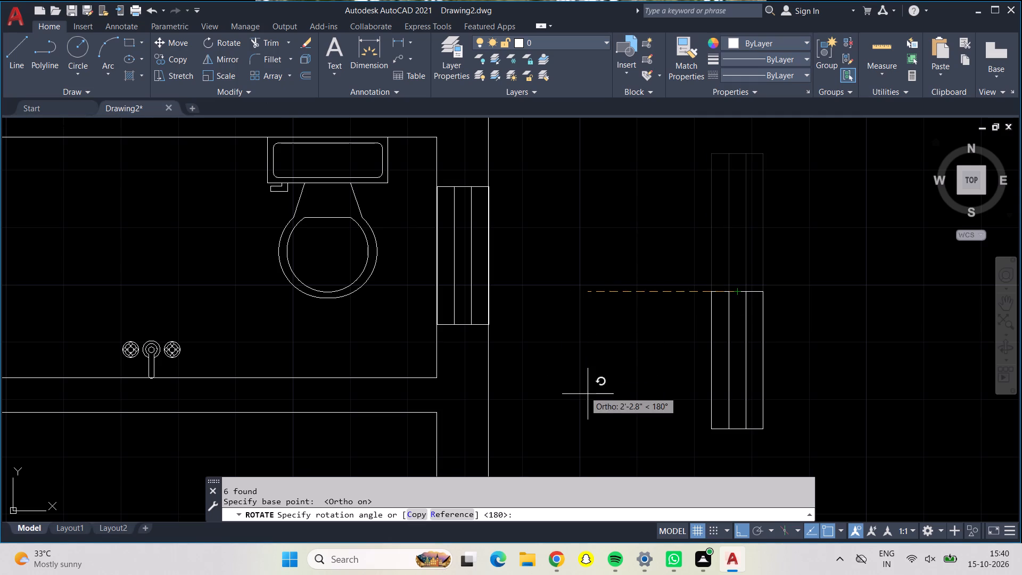
pyautogui.moveTo(728, 443); pyautogui.dragTo(722, 421)
# With Ortho off, copy the horizontal V window into the north wall of the north-east toilet, between the tap and the WC.
pyautogui.moveTo(692, 197); pyautogui.dragTo(778, 236)
pyautogui.moveTo(960, 353); pyautogui.dragTo(936, 354)
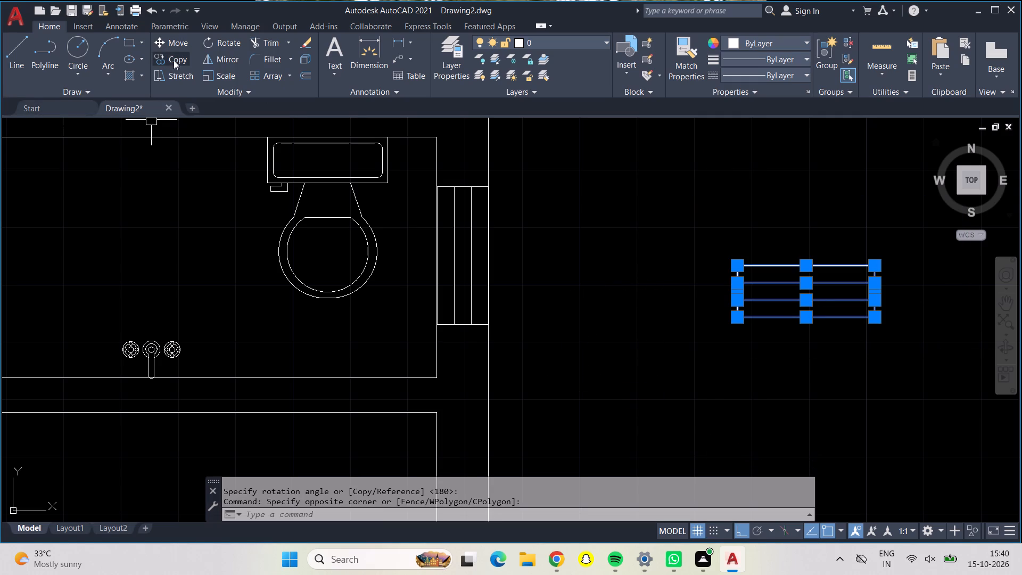
pyautogui.click(172, 57)
pyautogui.moveTo(771, 296); pyautogui.dragTo(739, 278)
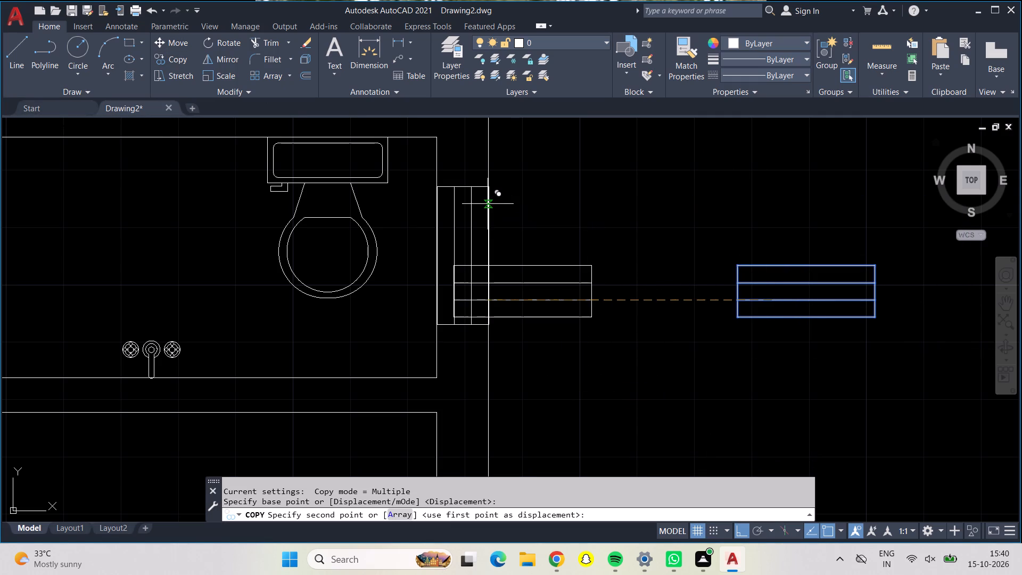
pyautogui.press('F8')
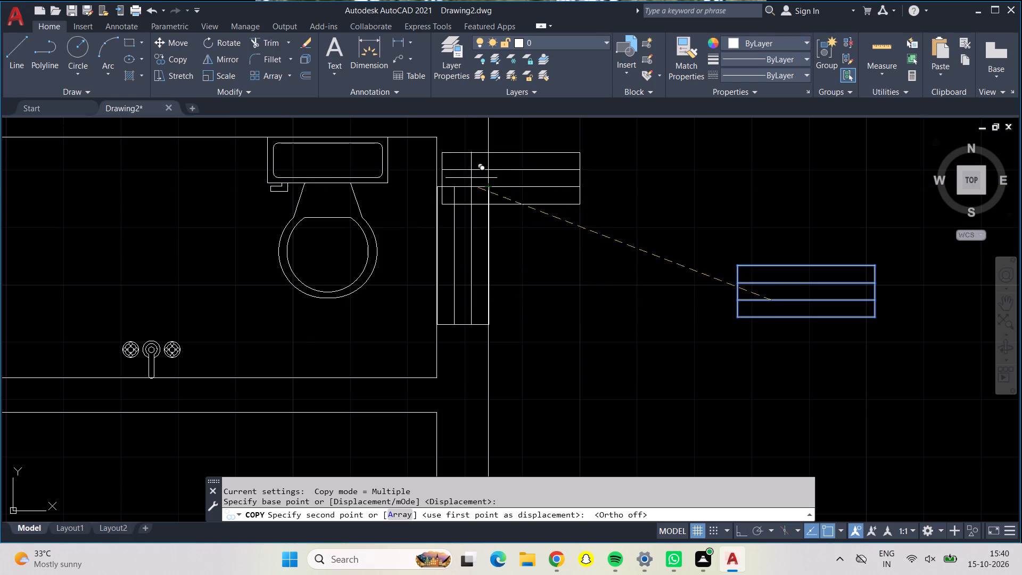
pyautogui.scroll(-1, 448, 163)
pyautogui.scroll(-1, 340, 195)
pyautogui.moveTo(287, 203); pyautogui.dragTo(359, 389, button='middle')
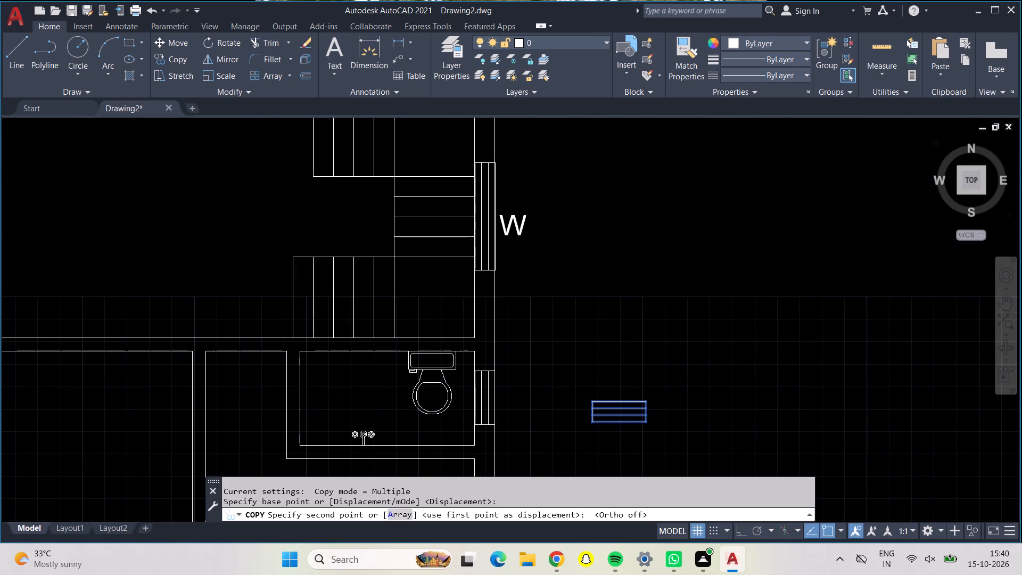
pyautogui.moveTo(304, 171); pyautogui.dragTo(315, 431, button='middle')
pyautogui.moveTo(389, 149); pyautogui.dragTo(389, 238, button='middle')
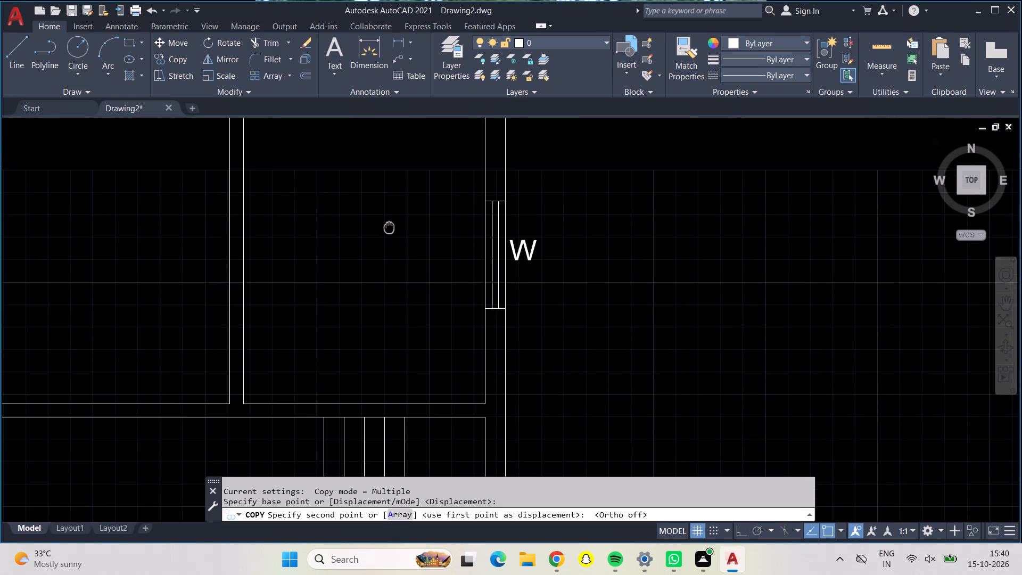
pyautogui.moveTo(389, 238); pyautogui.dragTo(383, 385, button='middle')
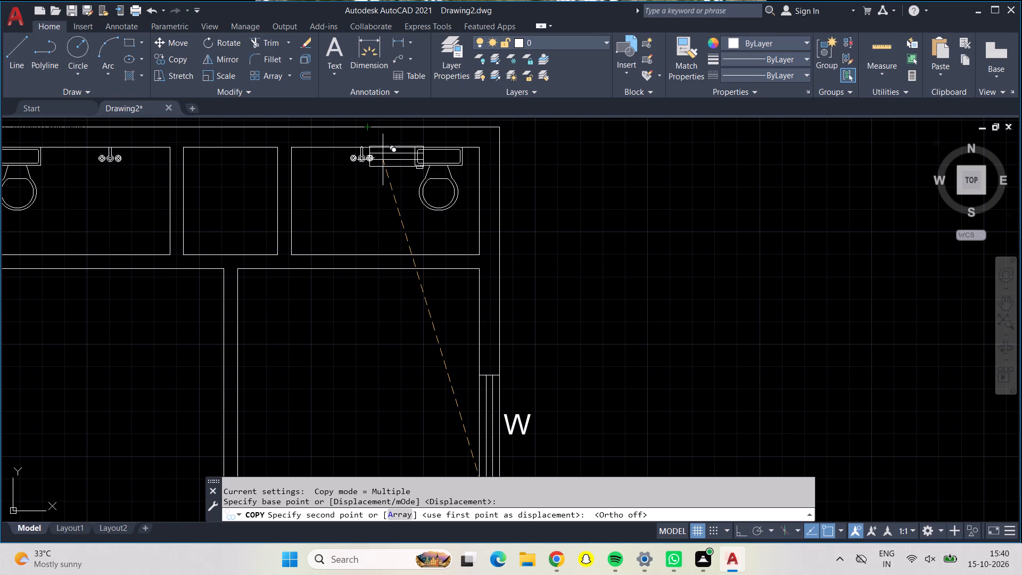
pyautogui.scroll(2, 429, 145)
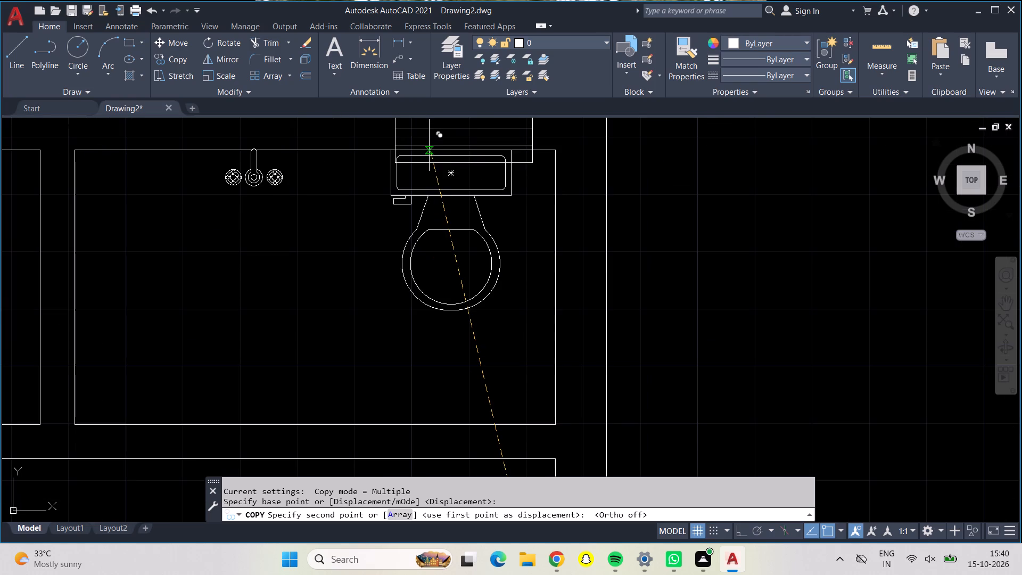
pyautogui.moveTo(416, 171); pyautogui.dragTo(411, 286, button='middle')
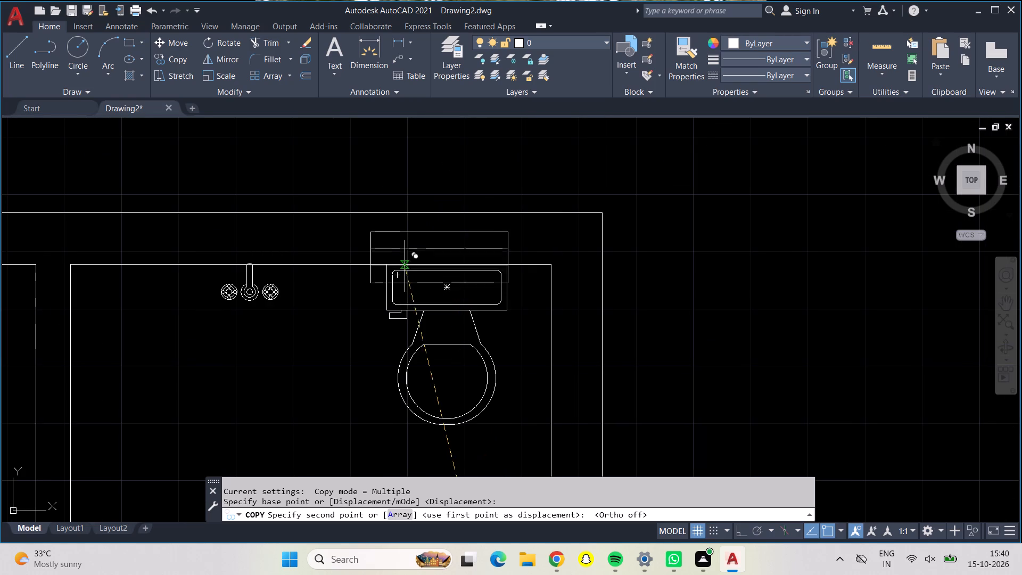
pyautogui.scroll(1, 407, 245)
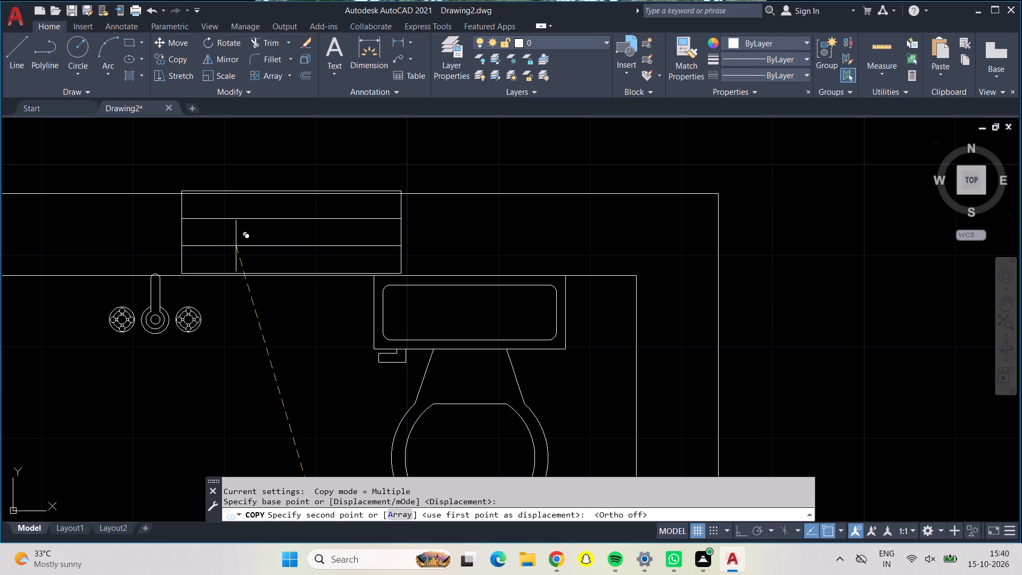
pyautogui.click(234, 249)
# Place another copy of the horizontal V window in the north wall of the north-west toilet, between the WC and the tap.
pyautogui.scroll(-2, 224, 246)
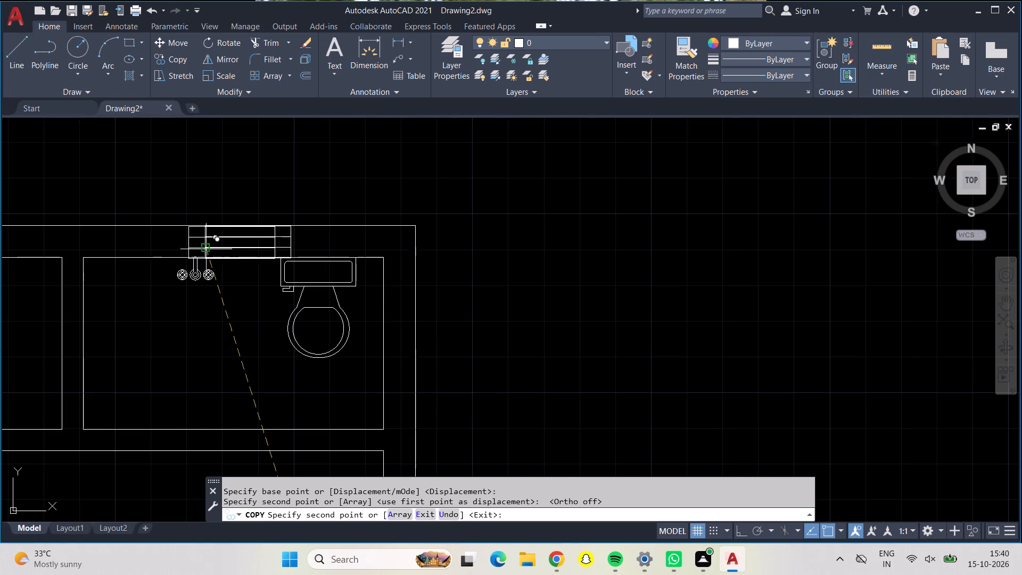
pyautogui.moveTo(136, 254); pyautogui.dragTo(818, 282, button='middle')
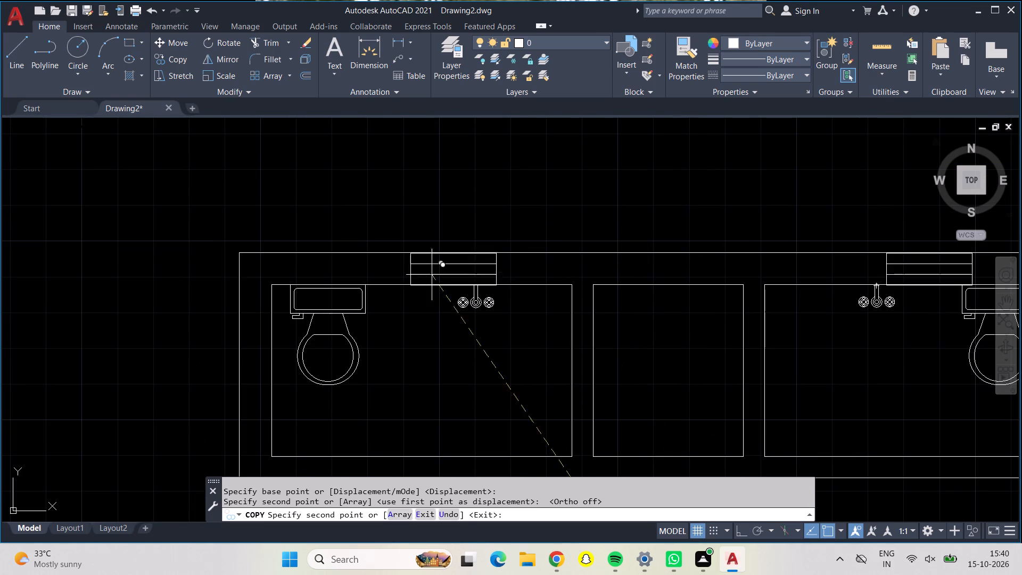
pyautogui.scroll(1, 385, 276)
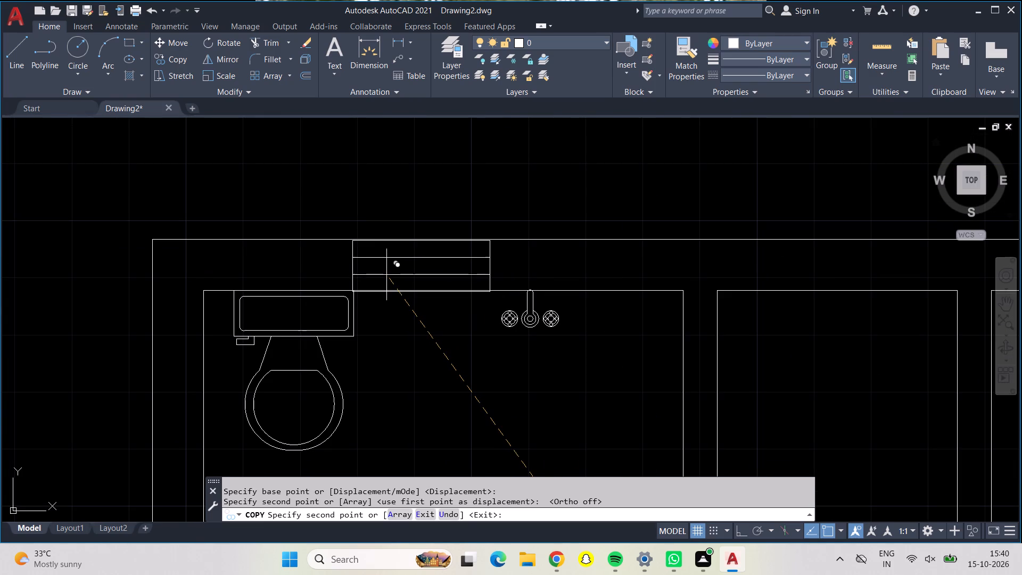
pyautogui.click(389, 274)
pyautogui.scroll(1, 389, 274)
pyautogui.scroll(-1, 389, 274)
pyautogui.scroll(1, 389, 279)
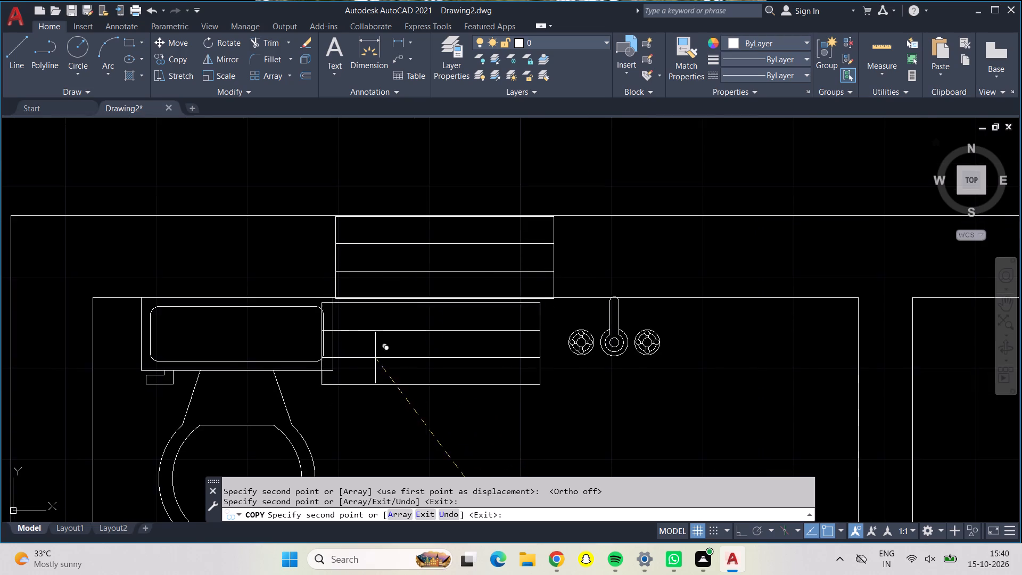
pyautogui.scroll(-2, 375, 361)
pyautogui.scroll(-1, 480, 402)
pyautogui.moveTo(531, 293); pyautogui.dragTo(513, 275, button='middle')
pyautogui.scroll(-2, 515, 276)
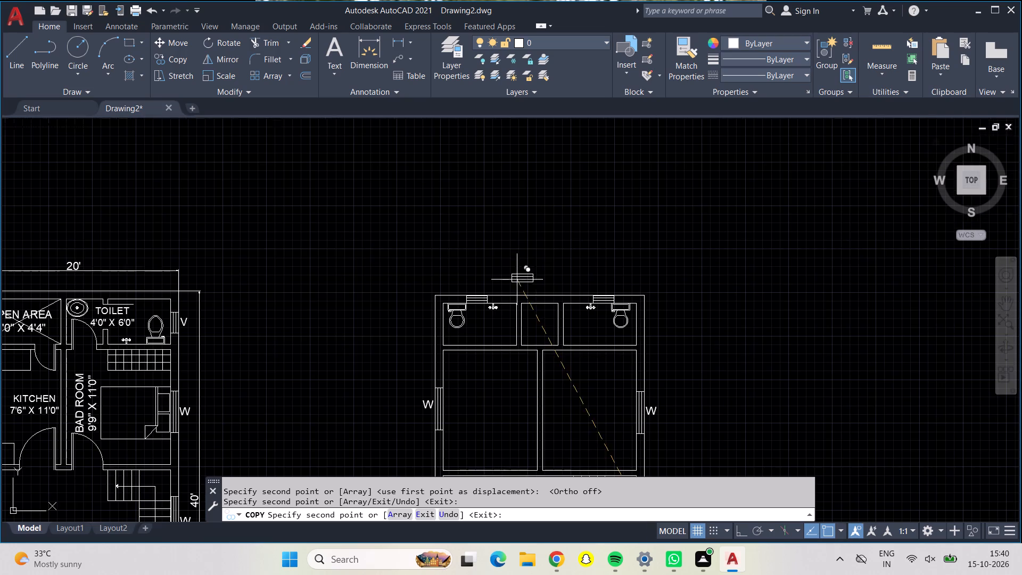
pyautogui.press('Return')
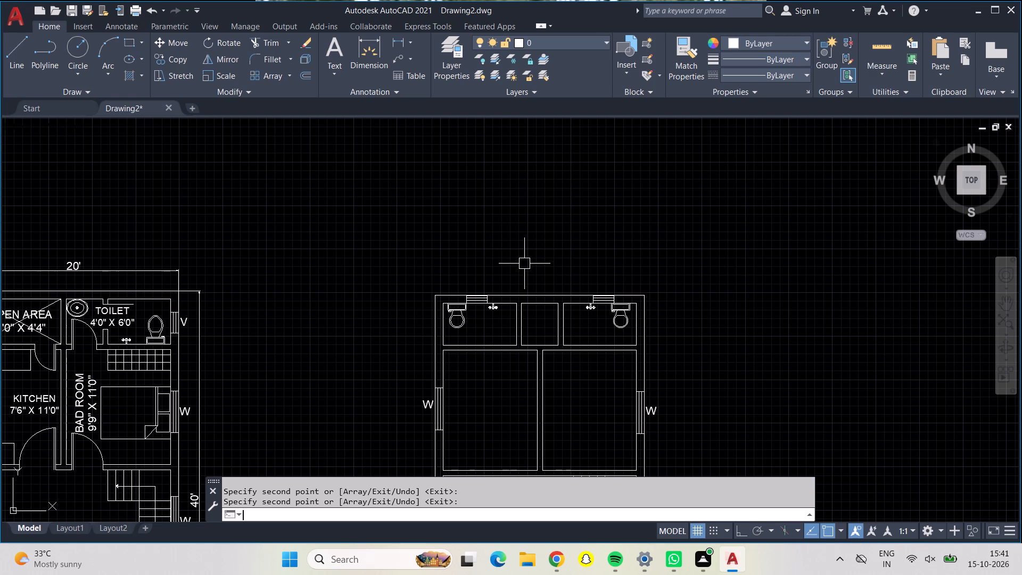
# Copy the V label from the original plan's upper toilet to above both ventilators in the second plan's north wall.
pyautogui.click(185, 318)
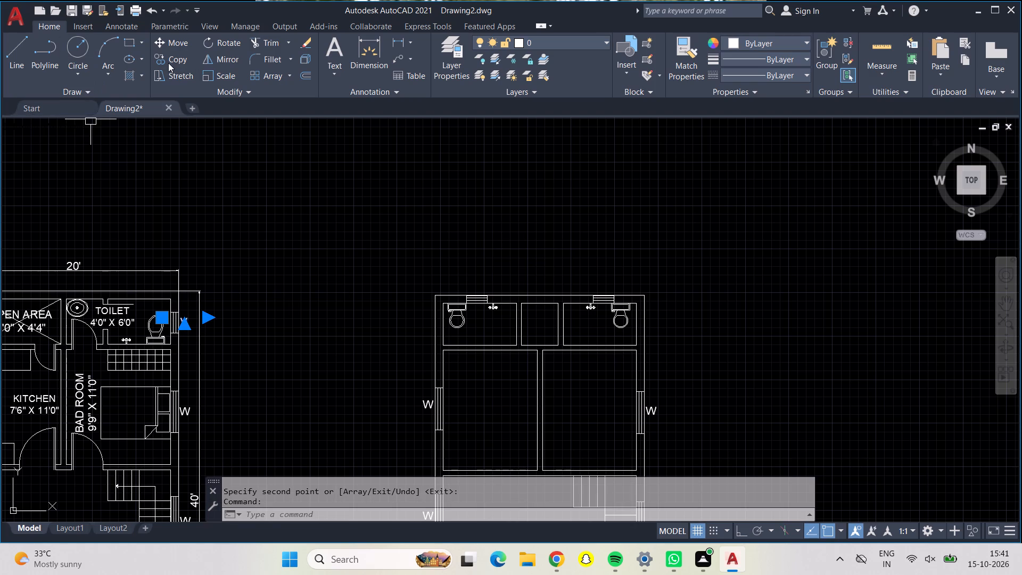
pyautogui.click(168, 63)
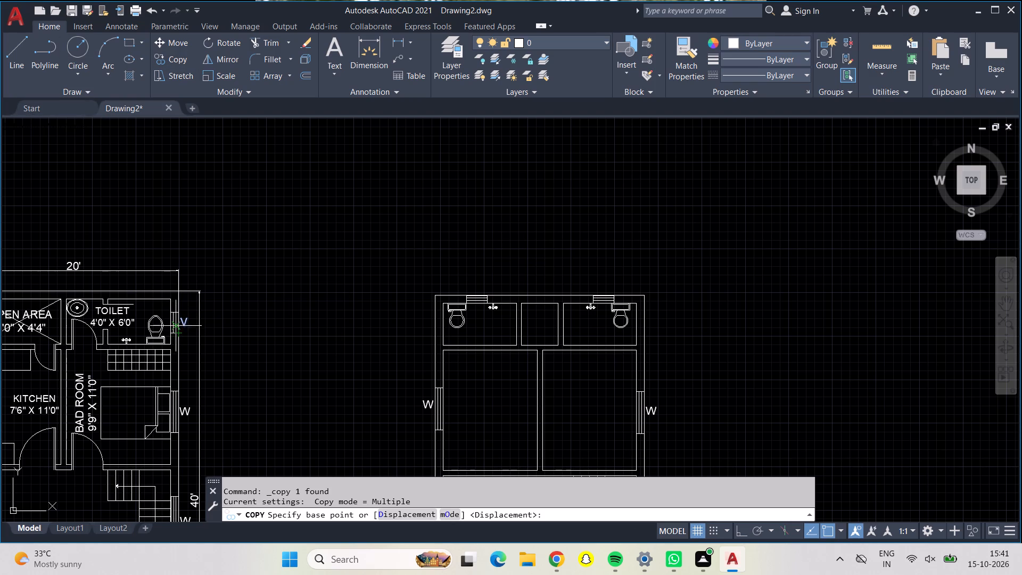
pyautogui.click(187, 318)
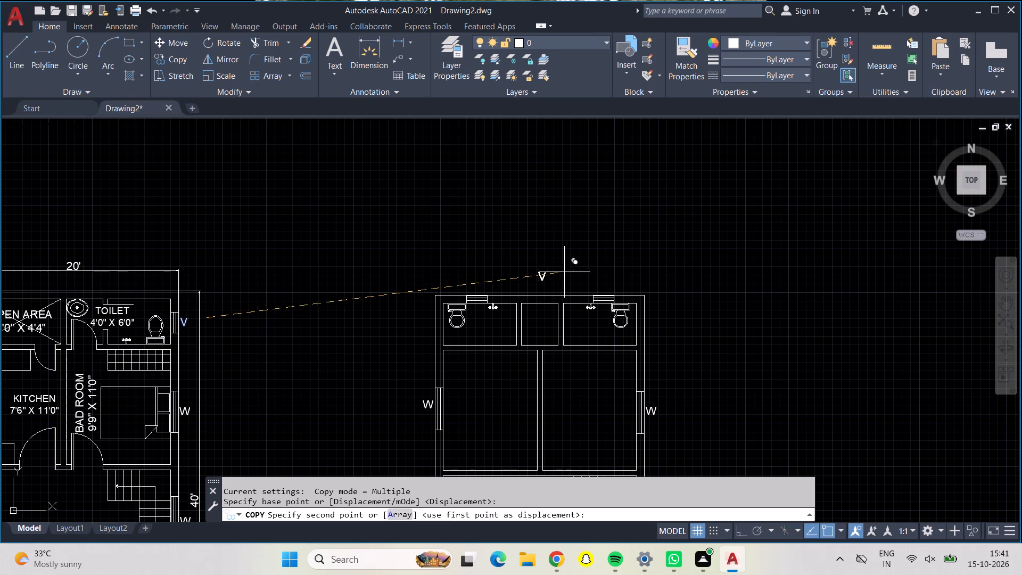
pyautogui.scroll(-1, 492, 267)
pyautogui.scroll(4, 491, 268)
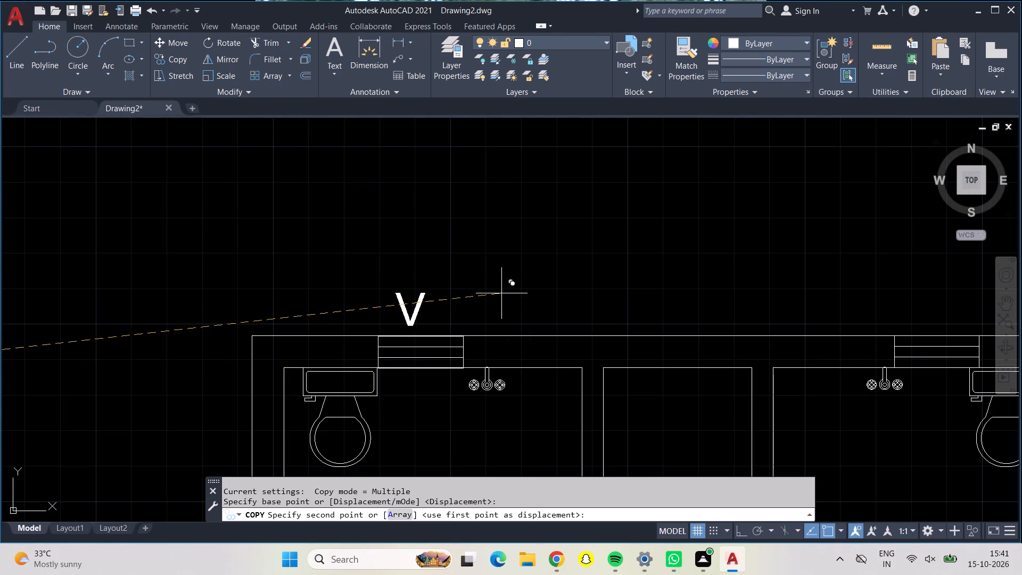
pyautogui.click(515, 292)
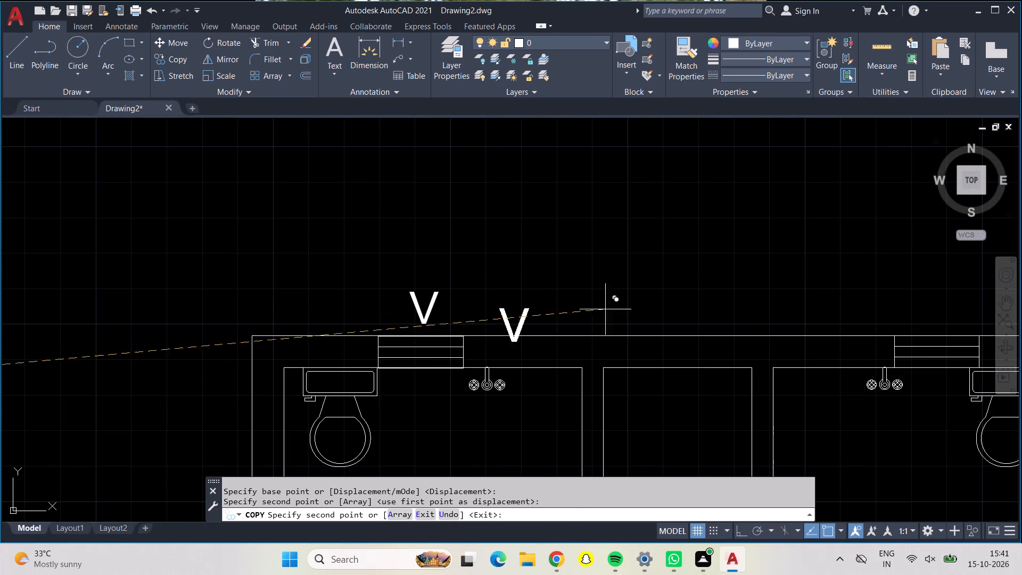
pyautogui.moveTo(763, 301); pyautogui.dragTo(586, 316, button='middle')
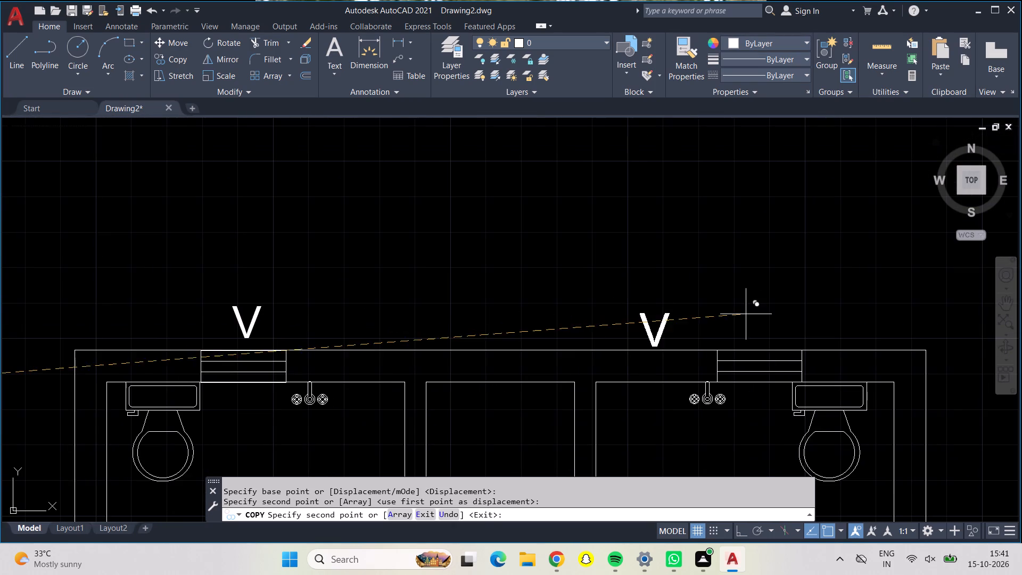
pyautogui.click(848, 309)
pyautogui.press('Return')
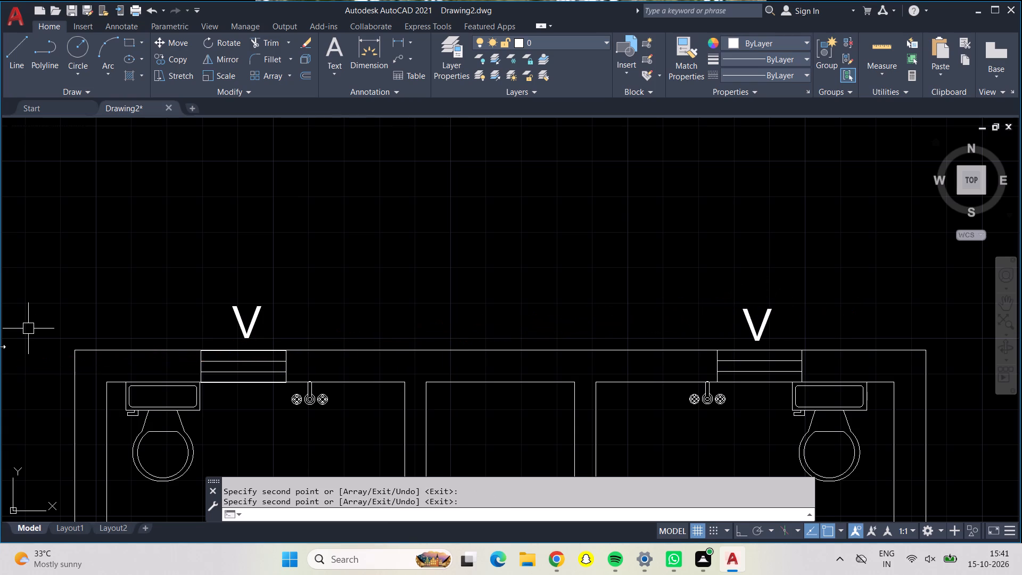
# Draw corner-to-corner diagonal lines forming an X in the small space between the second plan's two north toilets.
pyautogui.scroll(1, 0, 346)
pyautogui.scroll(-1, 496, 314)
pyautogui.scroll(1, 496, 316)
pyautogui.moveTo(496, 316); pyautogui.dragTo(451, 249, button='middle')
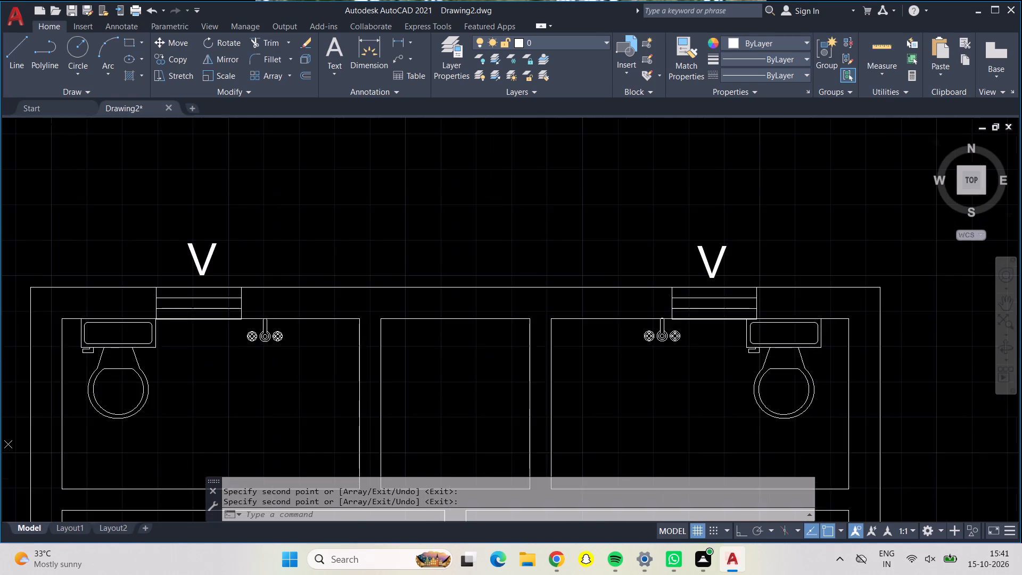
pyautogui.moveTo(451, 249); pyautogui.dragTo(446, 213, button='middle')
pyautogui.click(10, 45)
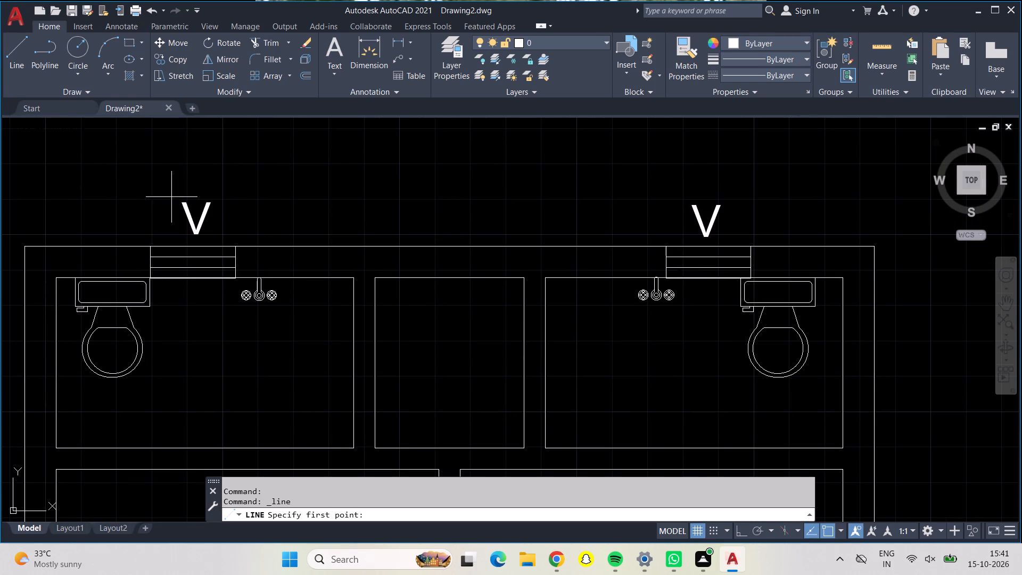
pyautogui.click(372, 275)
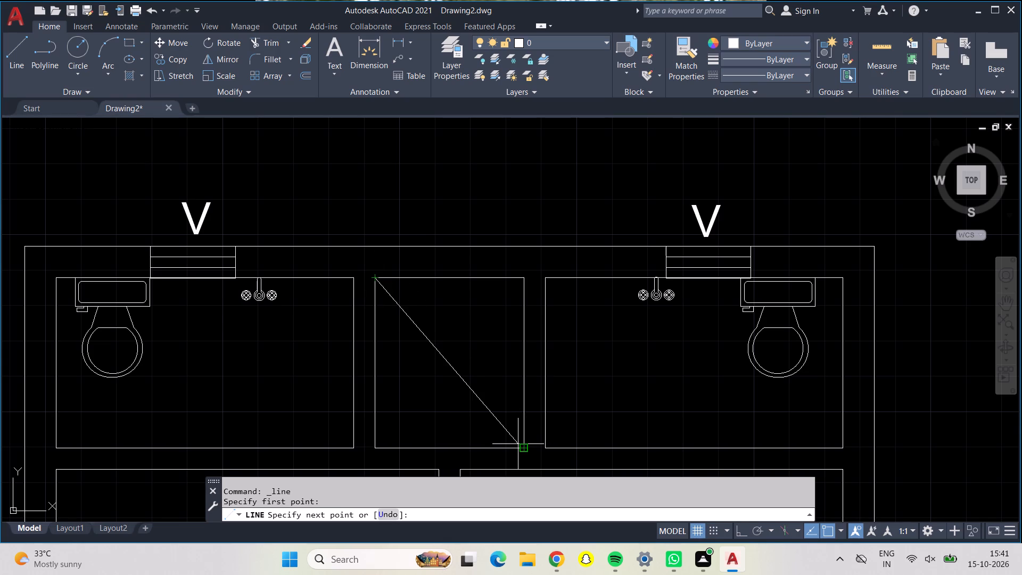
pyautogui.scroll(3, 528, 448)
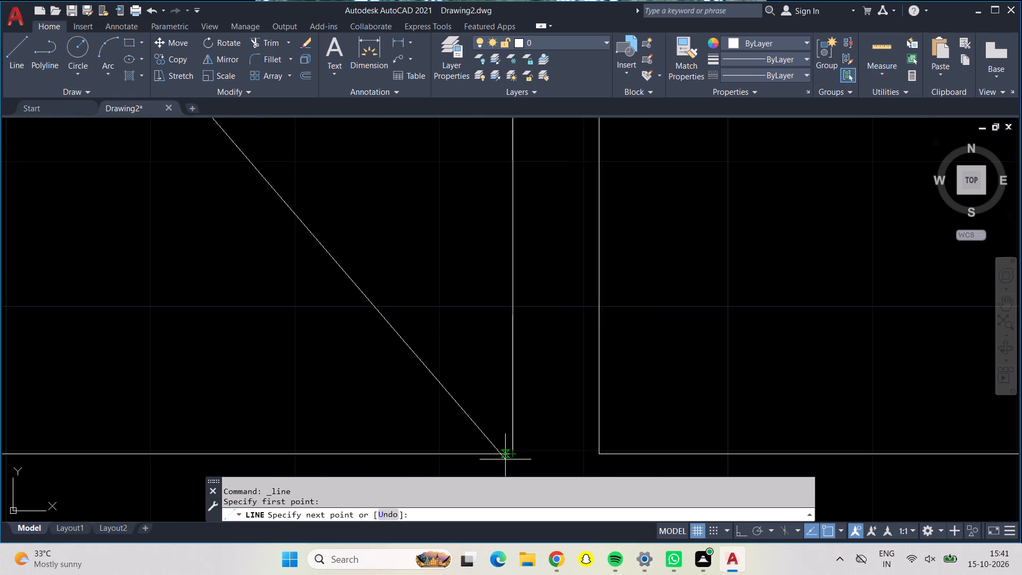
pyautogui.click(512, 456)
pyautogui.scroll(1, 496, 346)
pyautogui.scroll(-1, 494, 337)
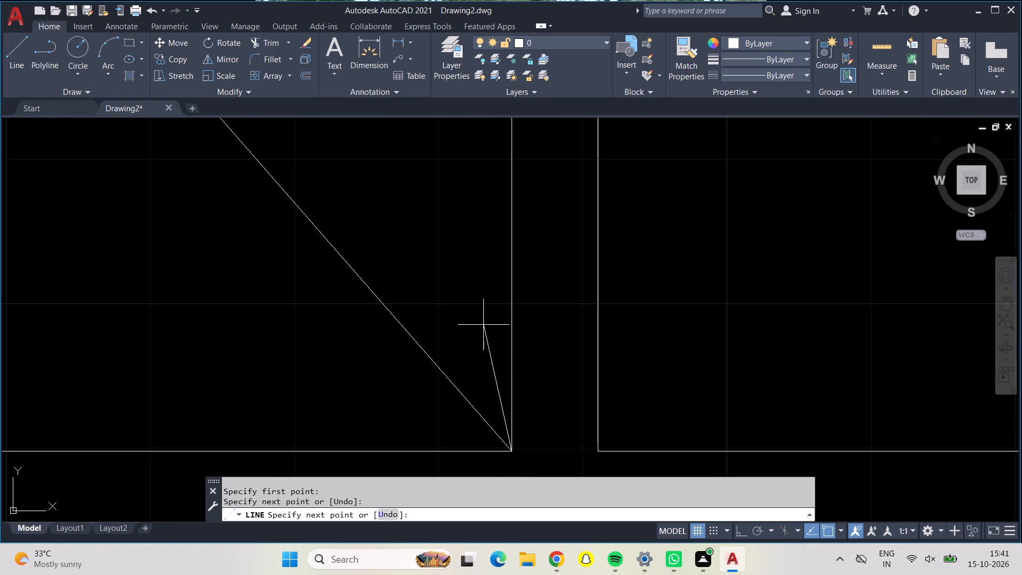
pyautogui.scroll(-3, 476, 324)
pyautogui.moveTo(467, 283); pyautogui.dragTo(440, 383, button='middle')
pyautogui.click(448, 283)
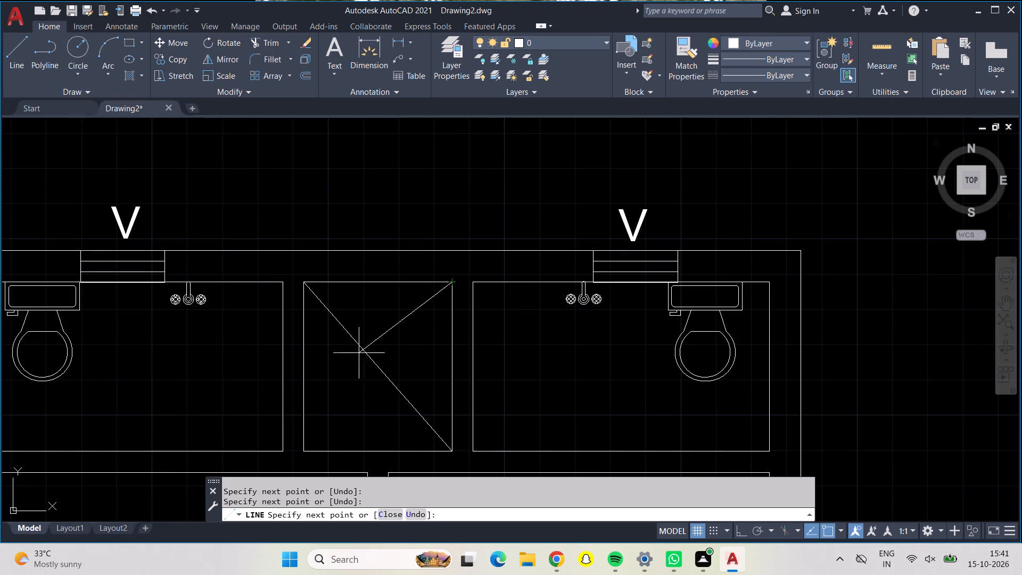
pyautogui.click(303, 452)
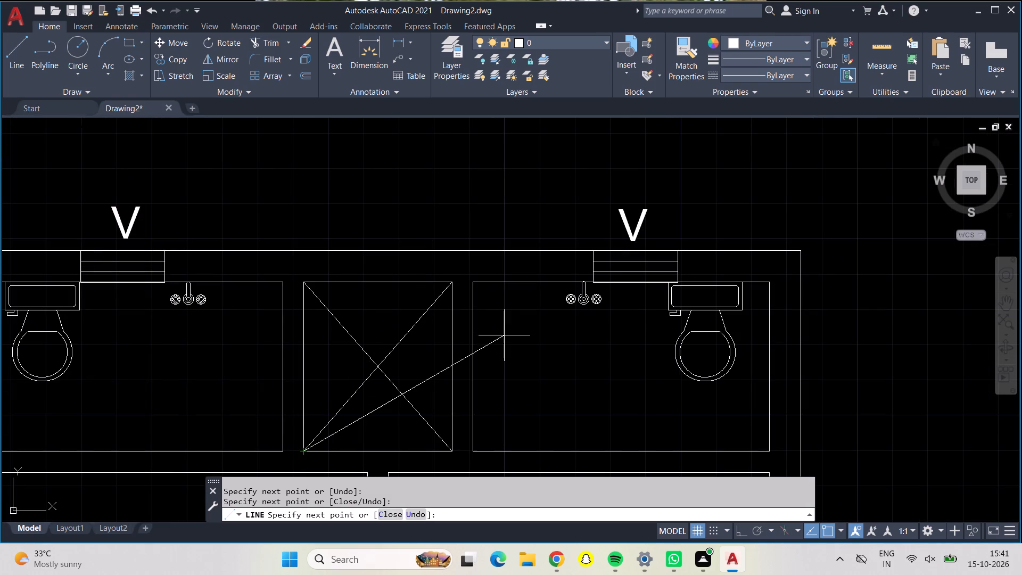
pyautogui.press('Return')
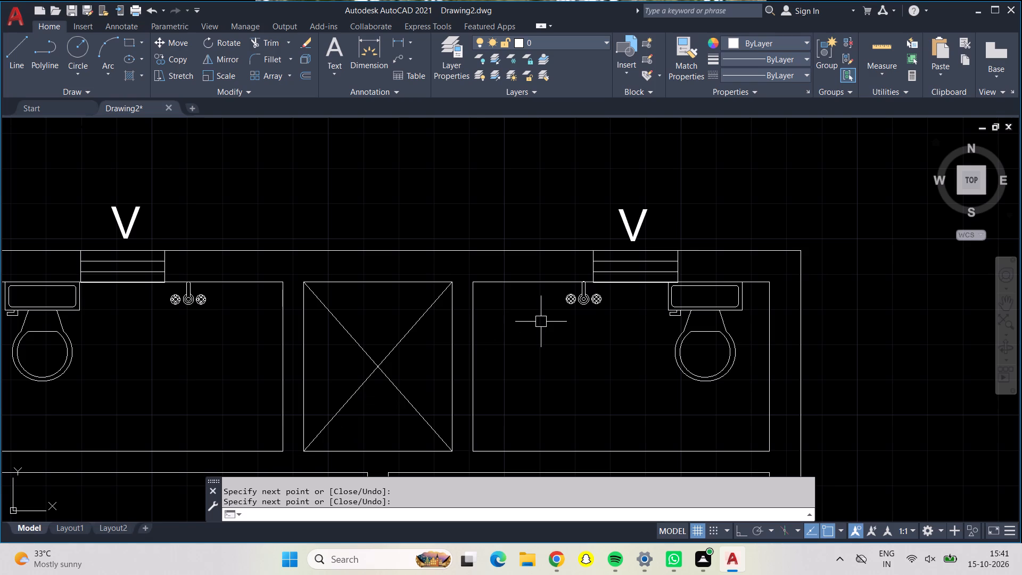
# Copy the bed from the original plan's bedroom into the second plan's north-east bedroom, with its head against the east wall.
pyautogui.scroll(-1, 666, 363)
pyautogui.moveTo(601, 354); pyautogui.dragTo(588, 346, button='middle')
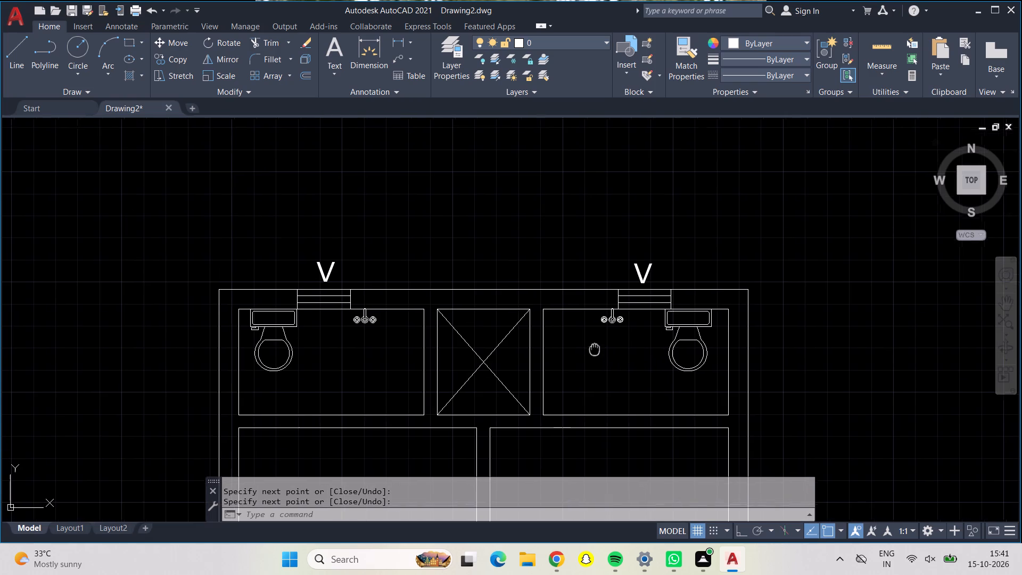
pyautogui.moveTo(588, 346); pyautogui.dragTo(539, 276, button='middle')
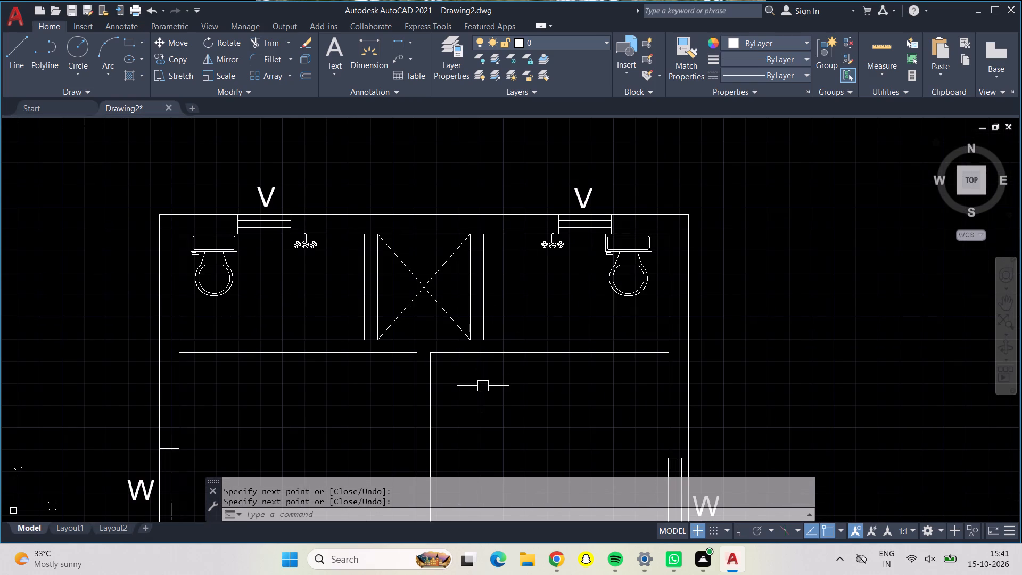
pyautogui.moveTo(482, 388); pyautogui.dragTo(459, 251, button='middle')
pyautogui.scroll(-1, 448, 326)
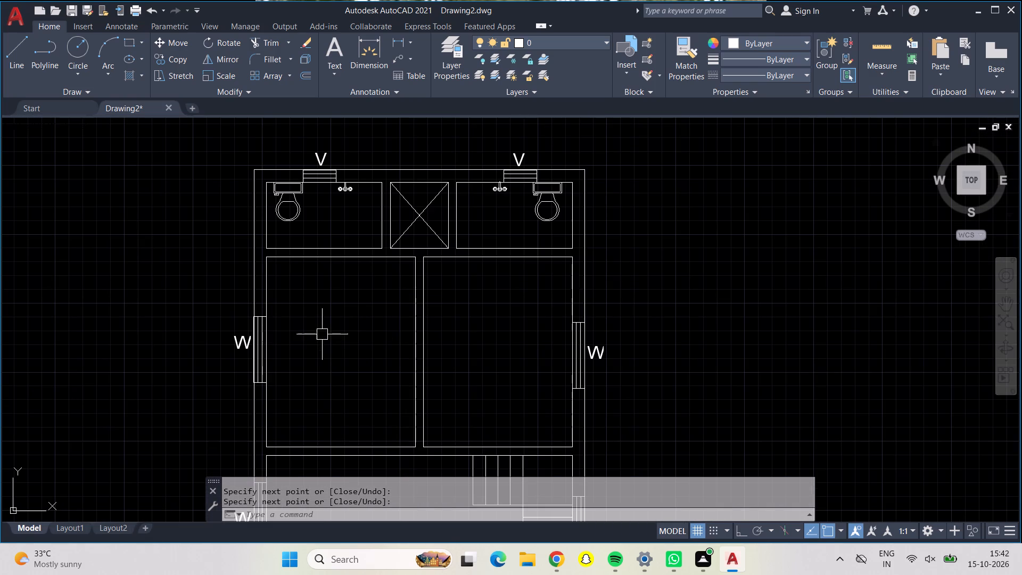
pyautogui.moveTo(322, 334); pyautogui.dragTo(477, 334, button='middle')
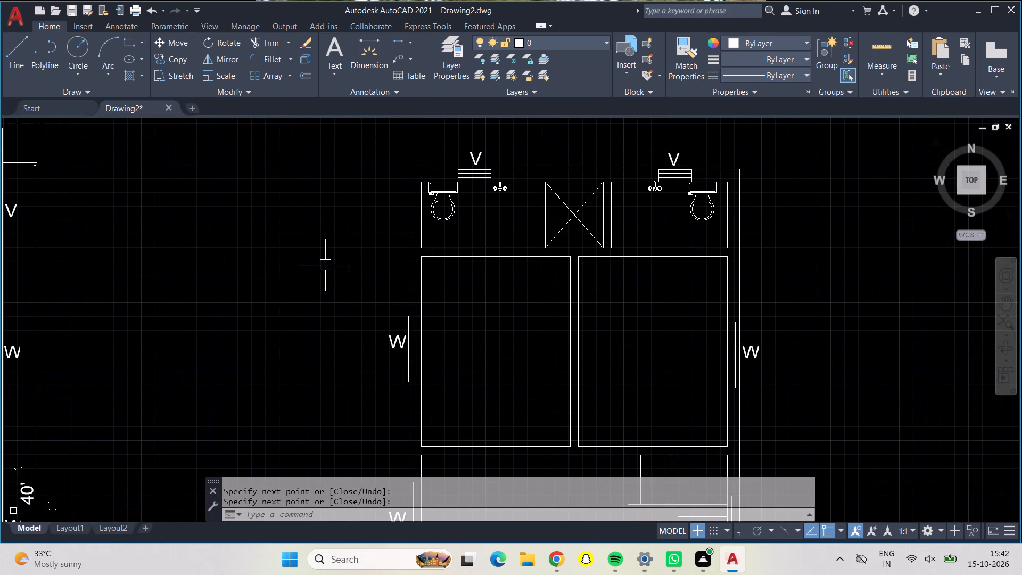
pyautogui.moveTo(310, 260); pyautogui.dragTo(431, 224, button='middle')
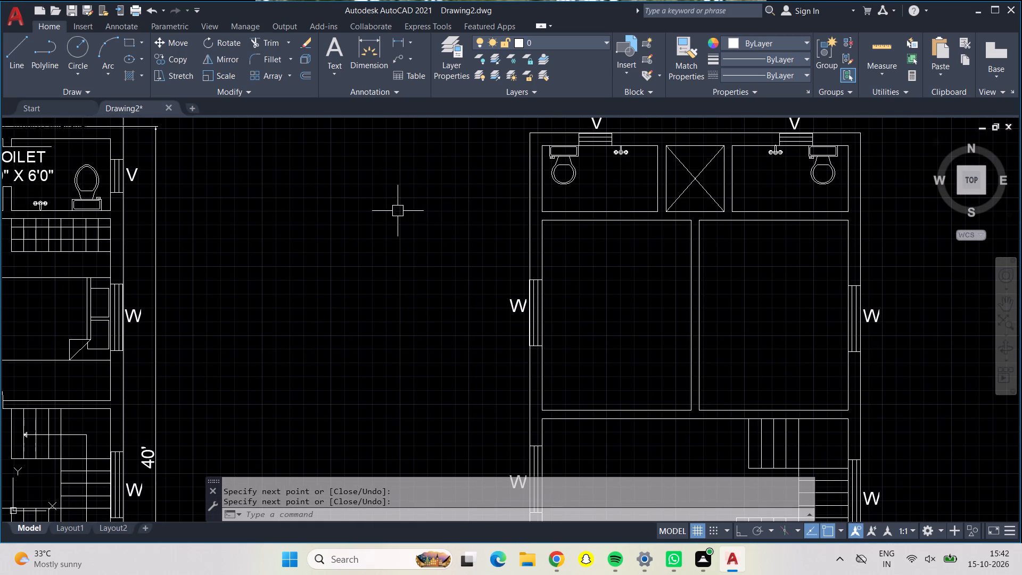
pyautogui.moveTo(244, 313); pyautogui.dragTo(341, 332, button='middle')
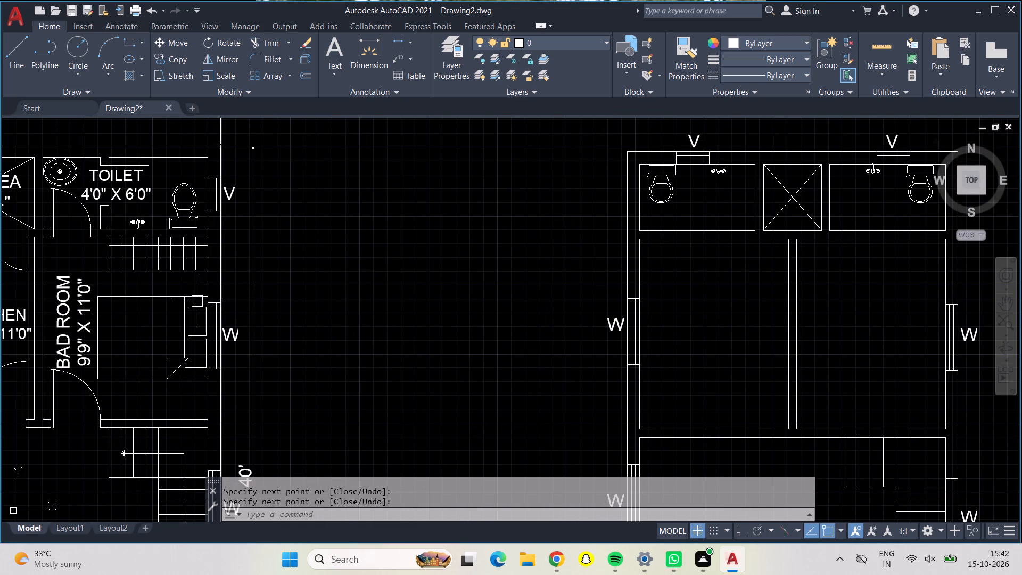
pyautogui.click(193, 300)
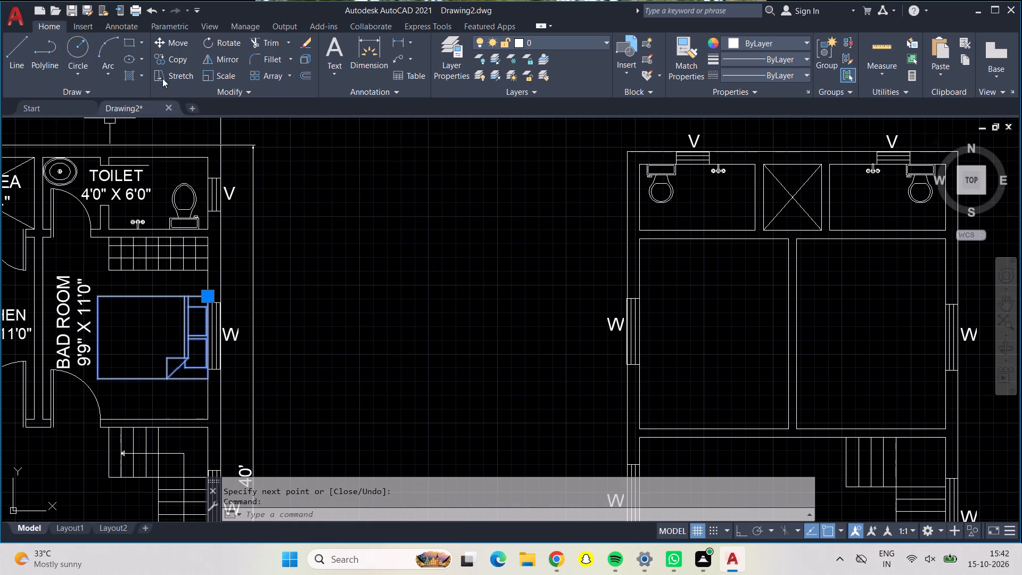
pyautogui.click(161, 57)
pyautogui.moveTo(165, 303); pyautogui.dragTo(186, 313)
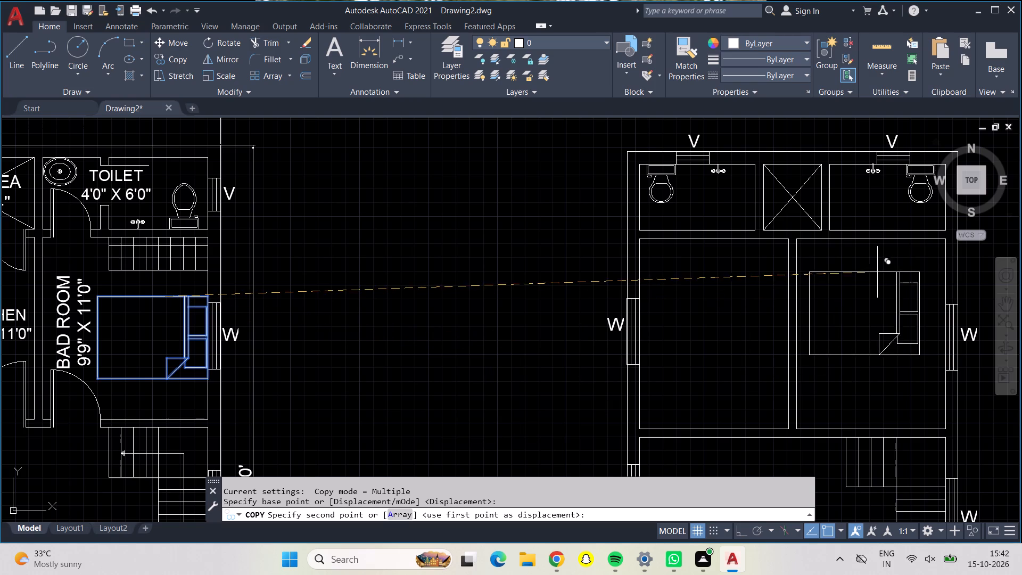
pyautogui.scroll(2, 904, 294)
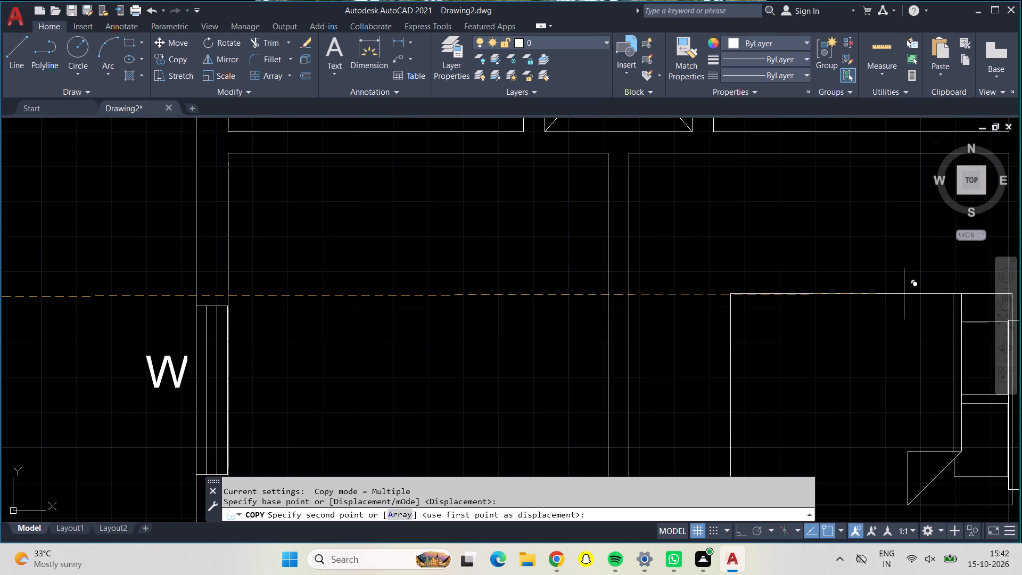
pyautogui.moveTo(904, 294); pyautogui.dragTo(649, 171, button='middle')
pyautogui.scroll(1, 904, 294)
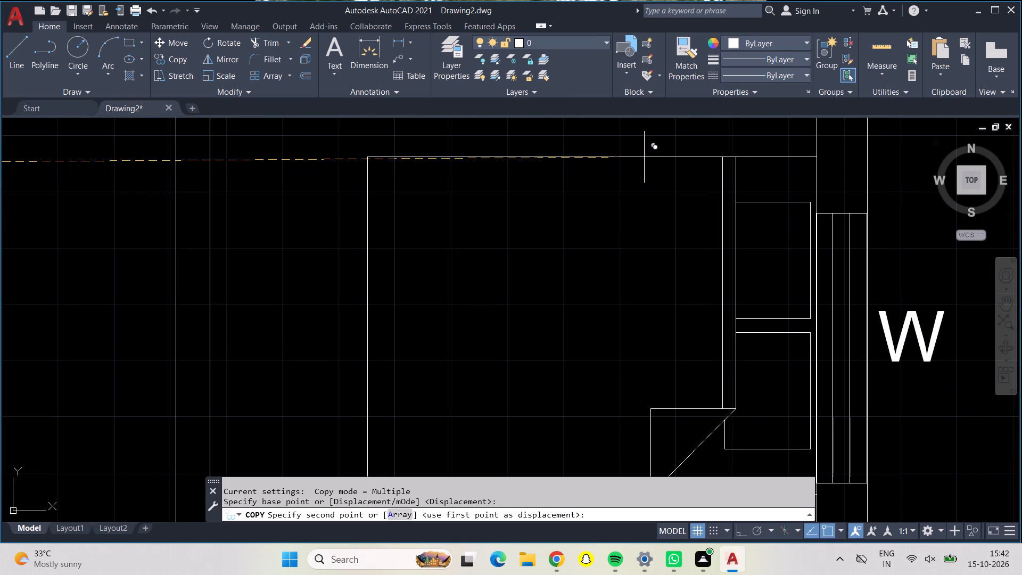
pyautogui.click(644, 157)
# Place another copy of the bed in the second plan's south-east room below the small toilet, against the east wall.
pyautogui.scroll(-3, 614, 201)
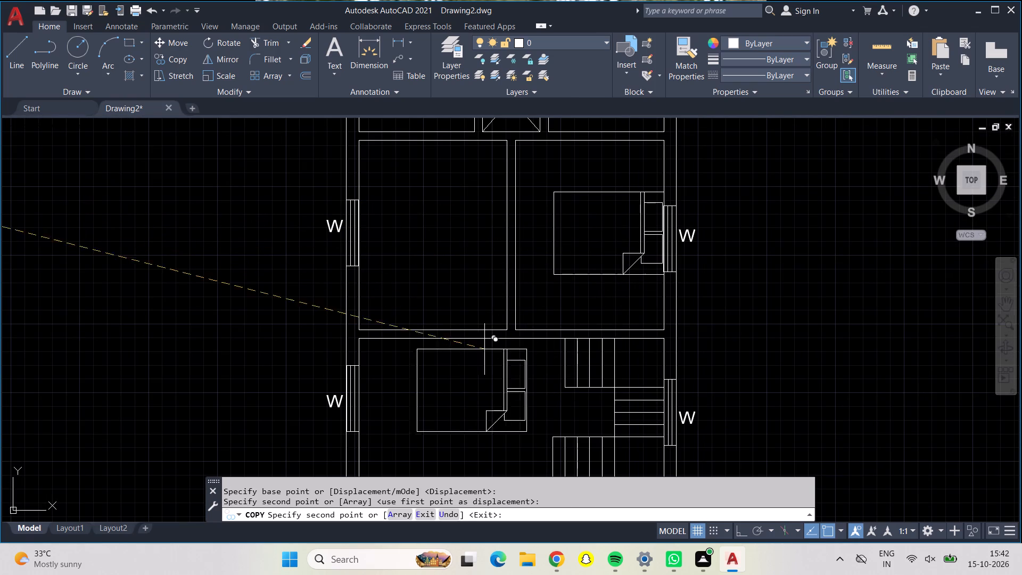
pyautogui.moveTo(481, 365); pyautogui.dragTo(453, 165, button='middle')
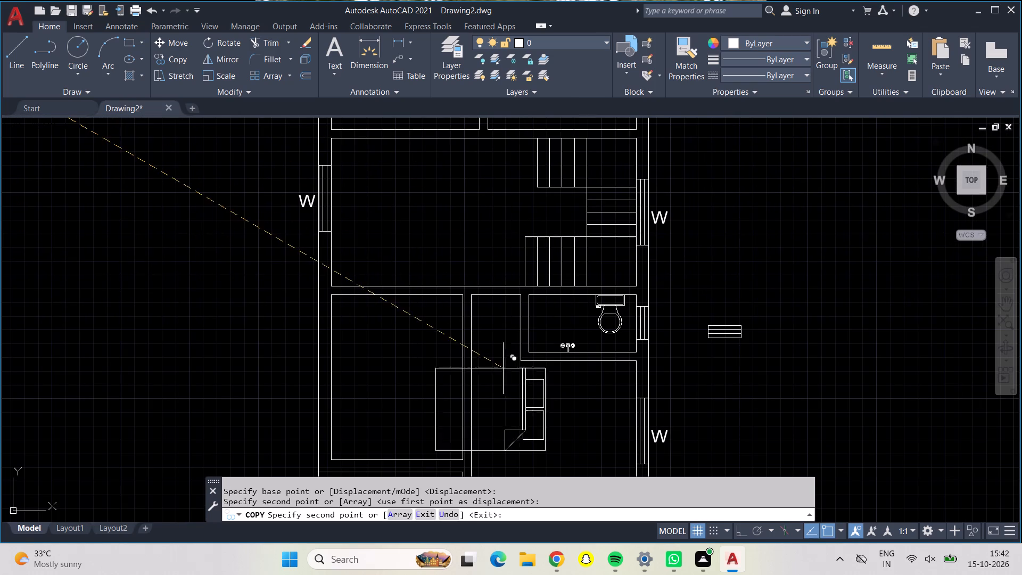
pyautogui.moveTo(565, 377); pyautogui.dragTo(474, 228, button='middle')
pyautogui.scroll(1, 490, 237)
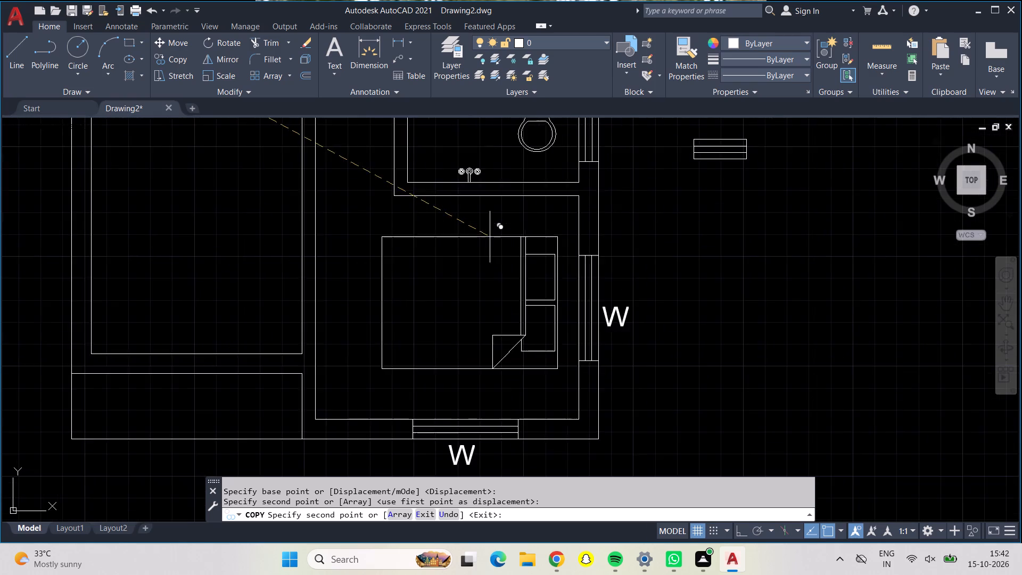
pyautogui.scroll(1, 490, 237)
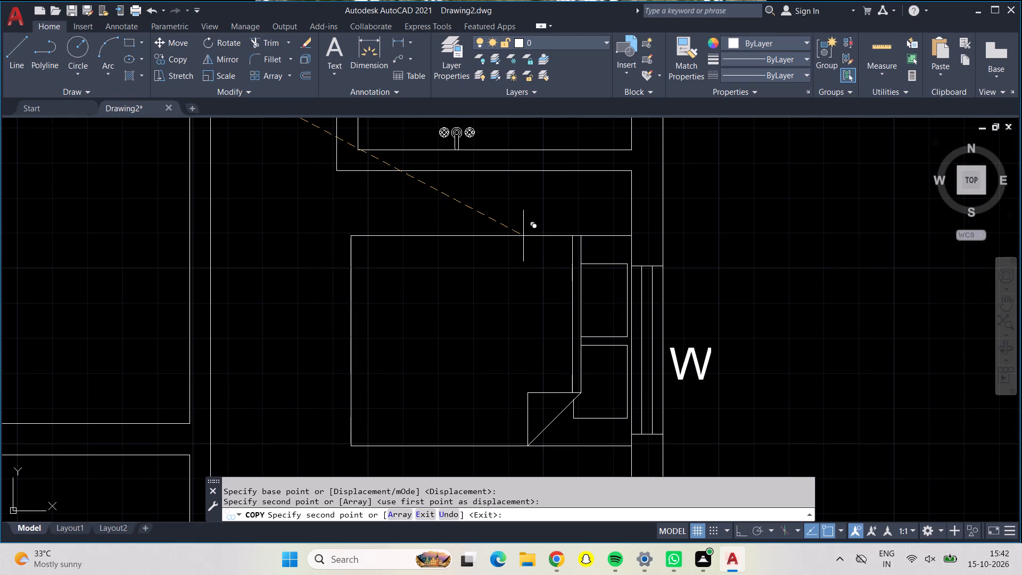
pyautogui.click(524, 237)
# Place a spare copy of the bed outside the second plan's east wall and finish copying.
pyautogui.scroll(-3, 523, 236)
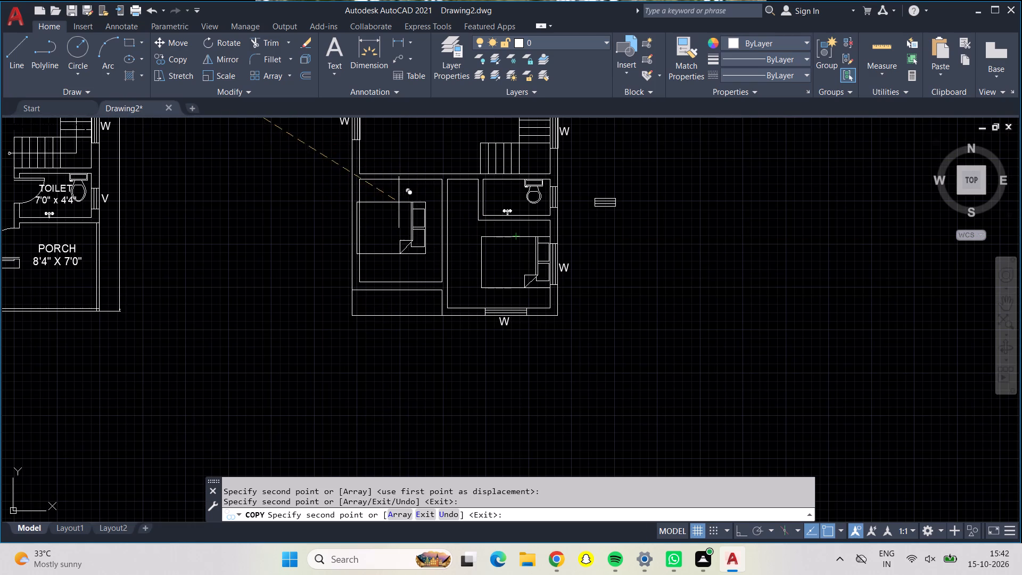
pyautogui.moveTo(690, 211); pyautogui.dragTo(621, 382, button='middle')
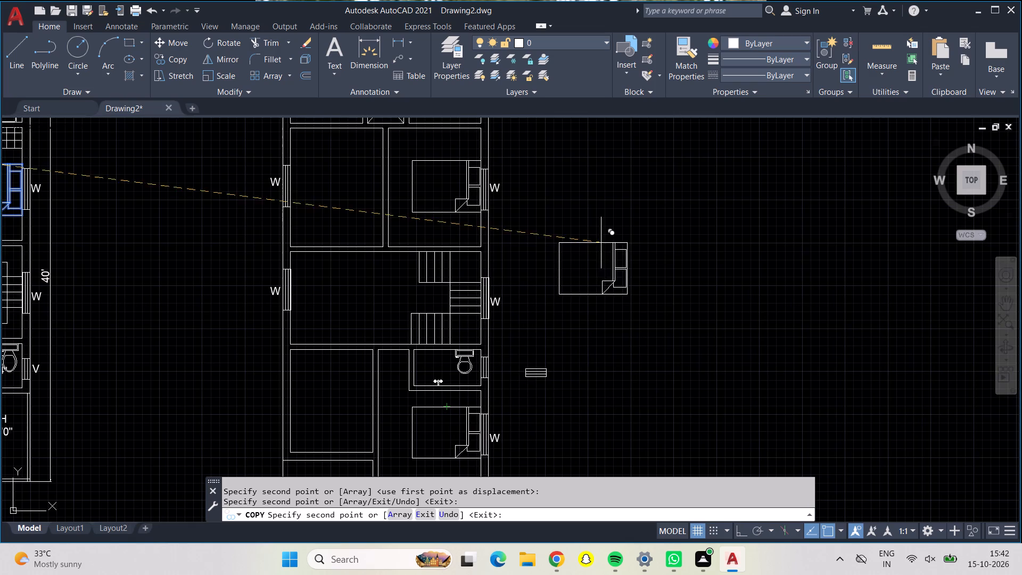
pyautogui.click(619, 193)
pyautogui.press('Return')
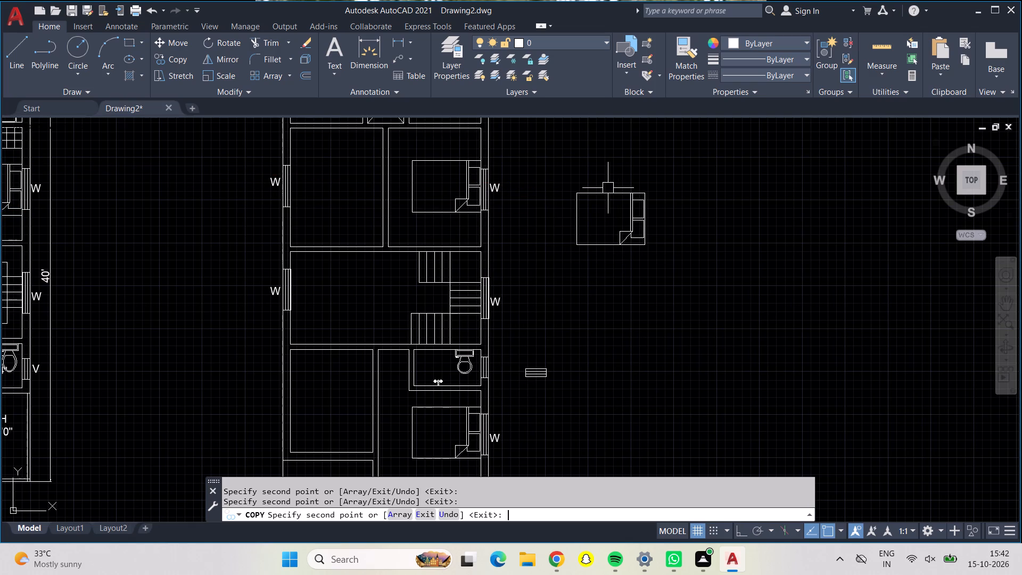
# Rotate the spare bed outside the second plan's east wall by 180° so its head faces west.
pyautogui.moveTo(558, 174); pyautogui.dragTo(685, 181)
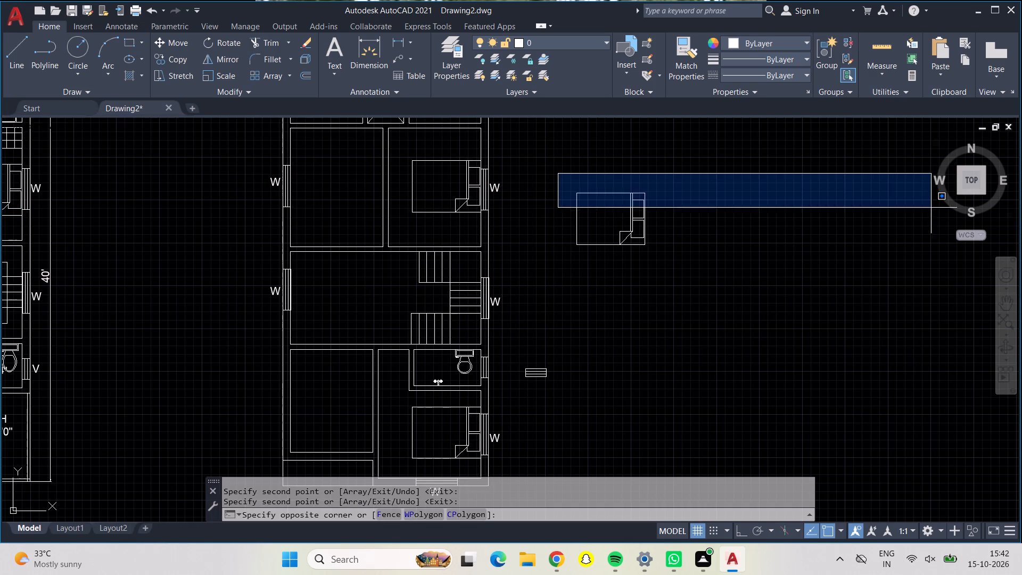
pyautogui.click(863, 292)
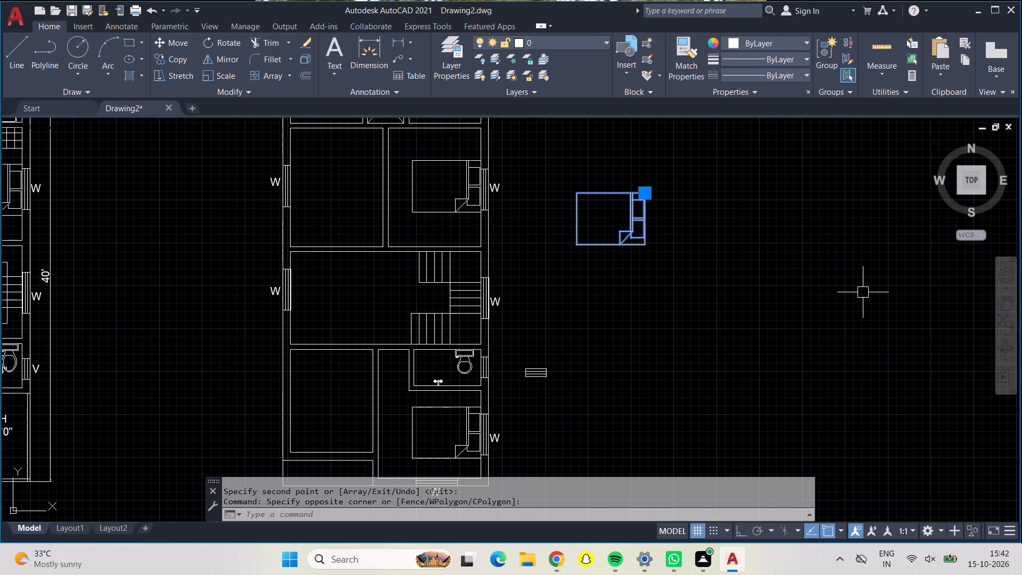
pyautogui.press('F8')
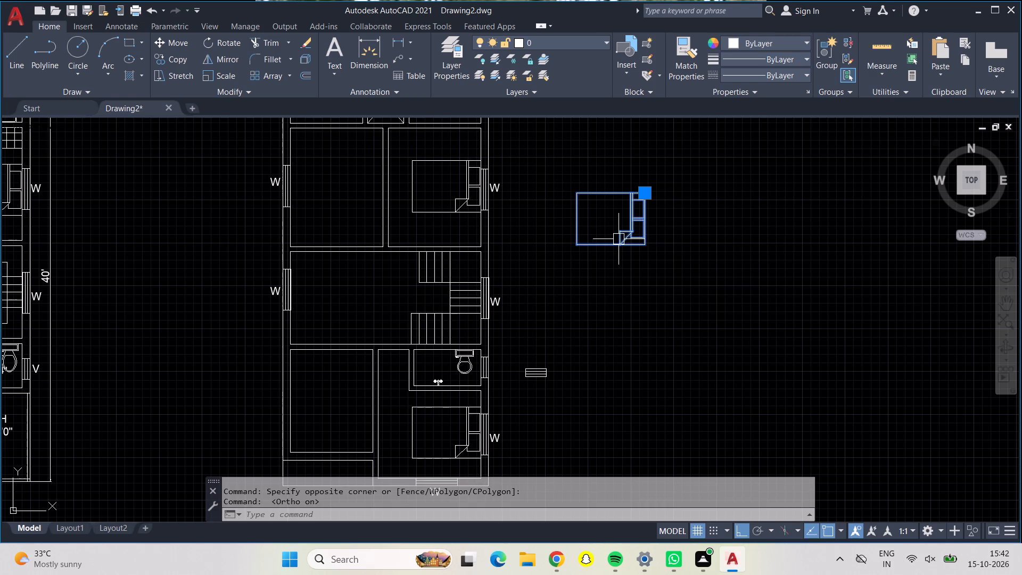
pyautogui.click(215, 40)
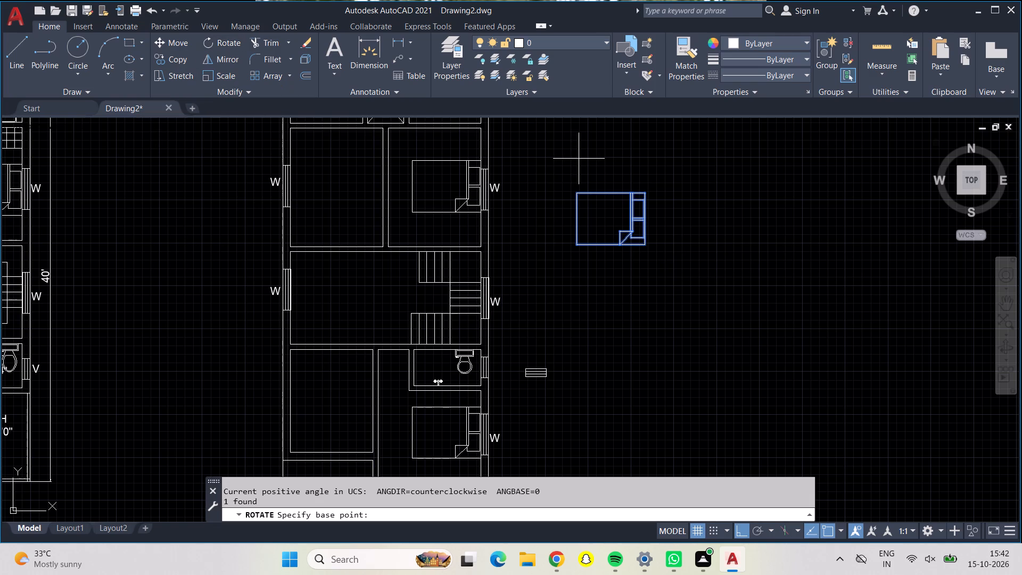
pyautogui.click(630, 217)
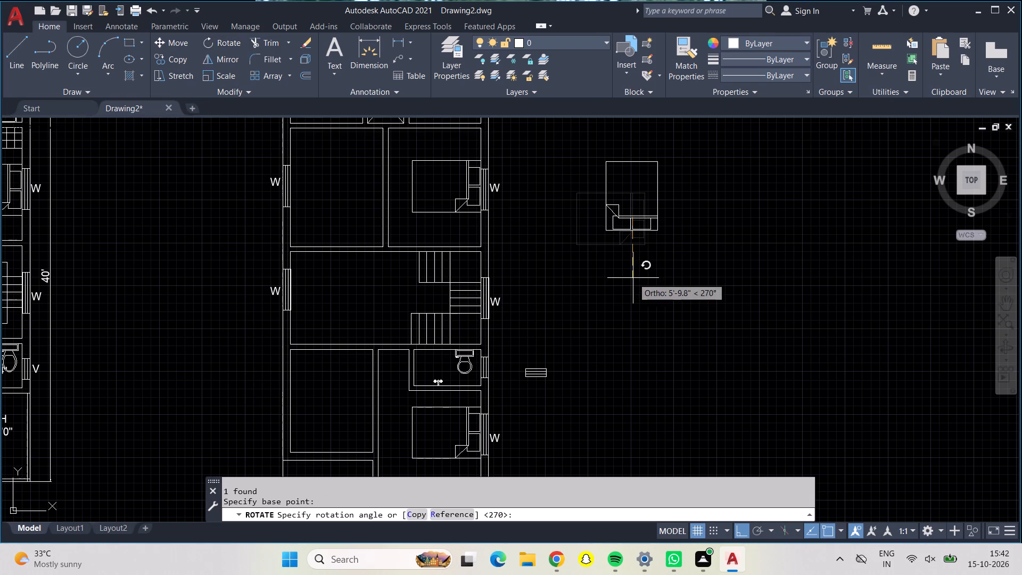
pyautogui.click(540, 251)
# Move the rotated bed by its head-side midpoint into the second plan's north-west bedroom, against the west wall beside the window.
pyautogui.moveTo(582, 165); pyautogui.dragTo(590, 161)
pyautogui.moveTo(760, 256); pyautogui.dragTo(749, 257)
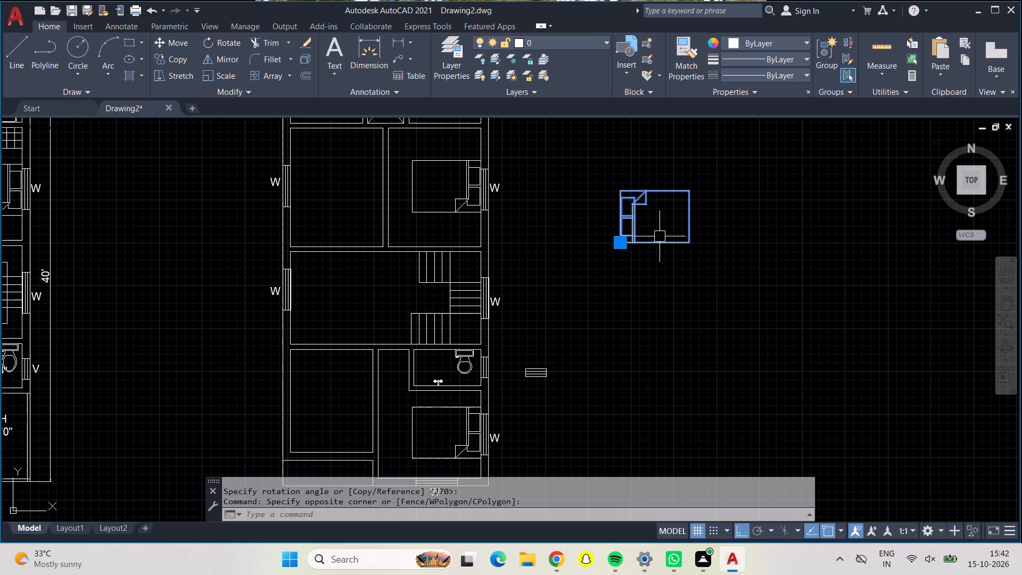
pyautogui.click(172, 48)
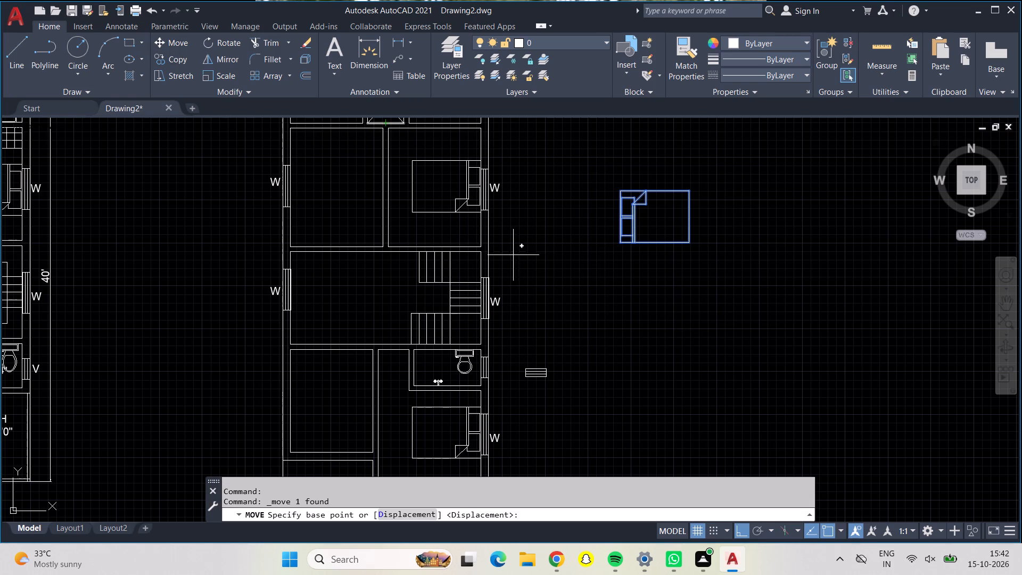
pyautogui.moveTo(619, 220); pyautogui.dragTo(613, 218)
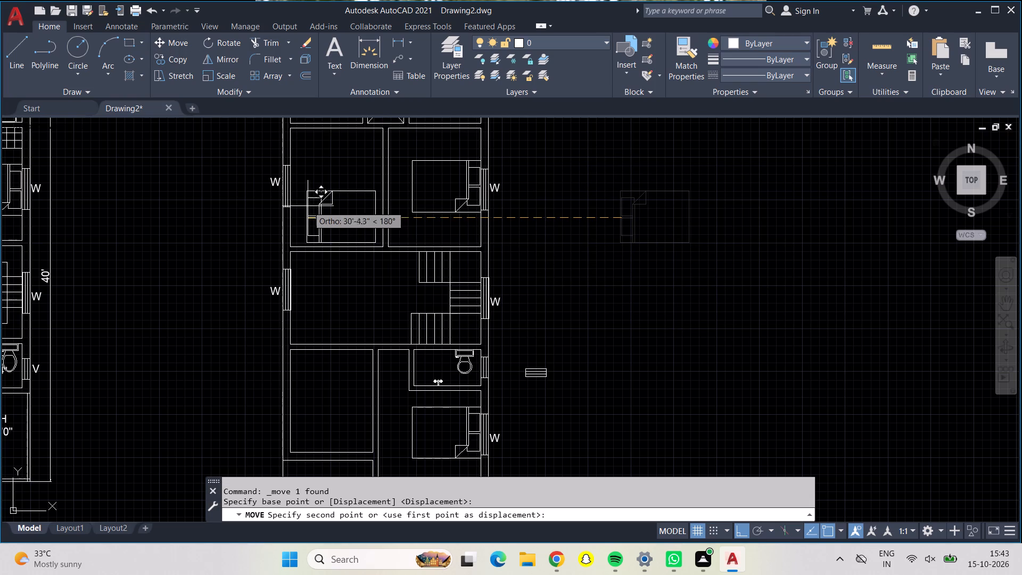
pyautogui.press('F8')
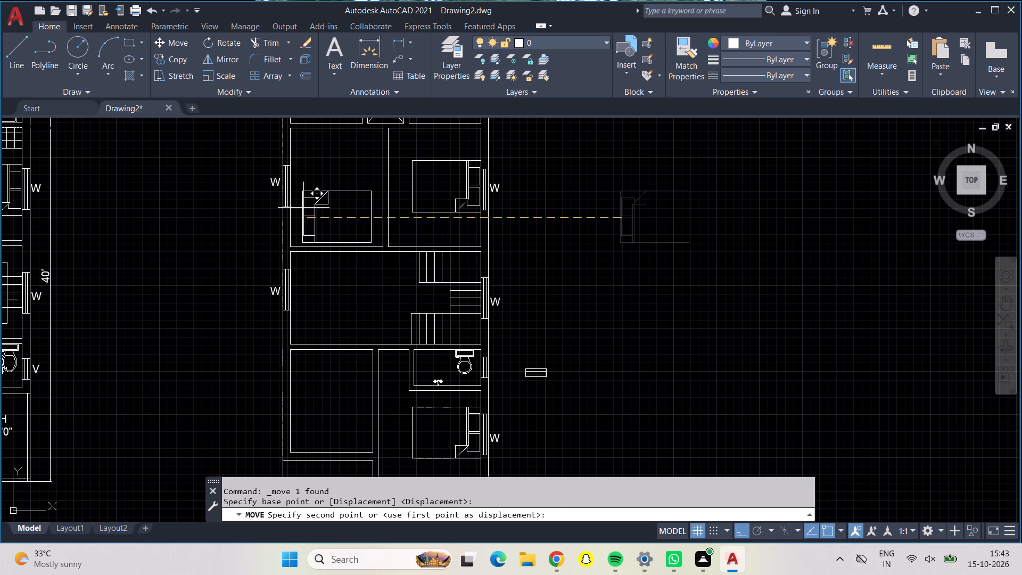
pyautogui.scroll(1, 293, 177)
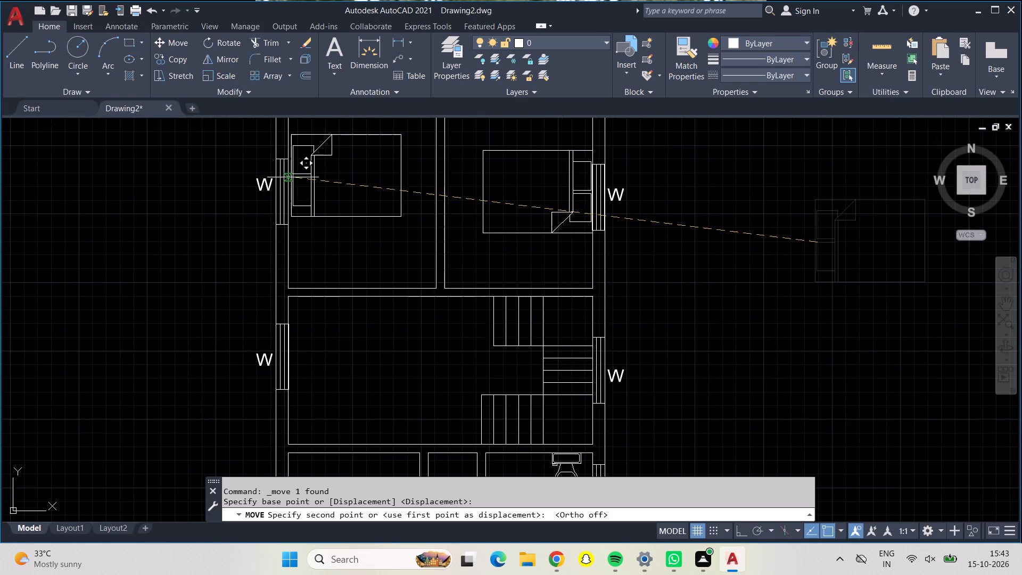
pyautogui.scroll(2, 293, 177)
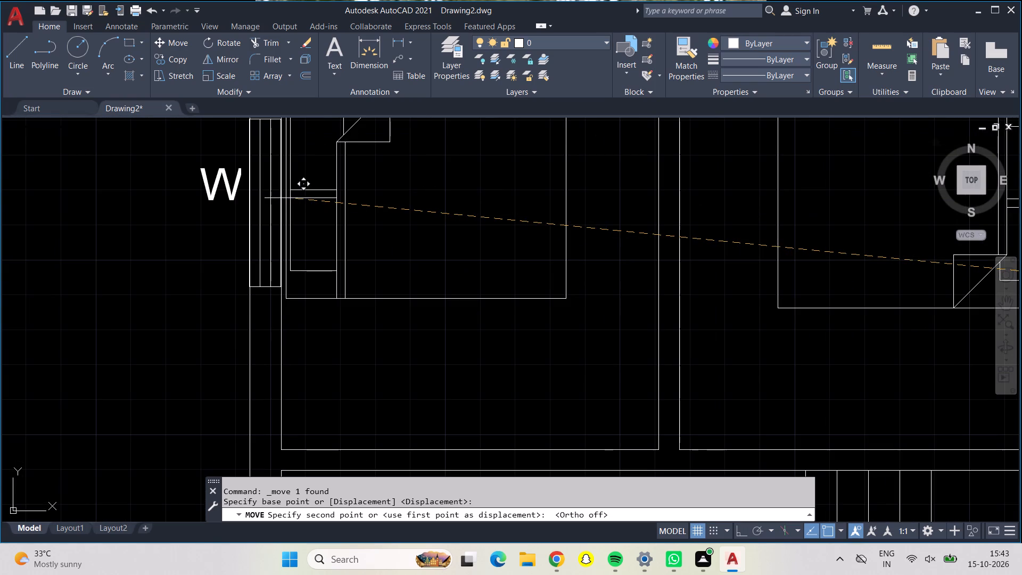
pyautogui.moveTo(290, 198); pyautogui.dragTo(293, 273, button='middle')
pyautogui.scroll(1, 293, 273)
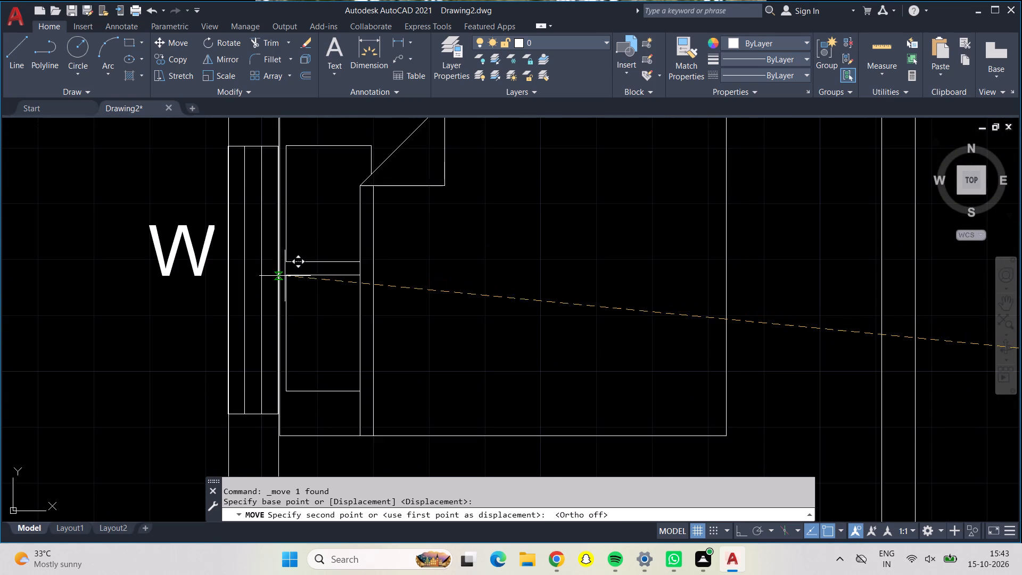
pyautogui.click(285, 277)
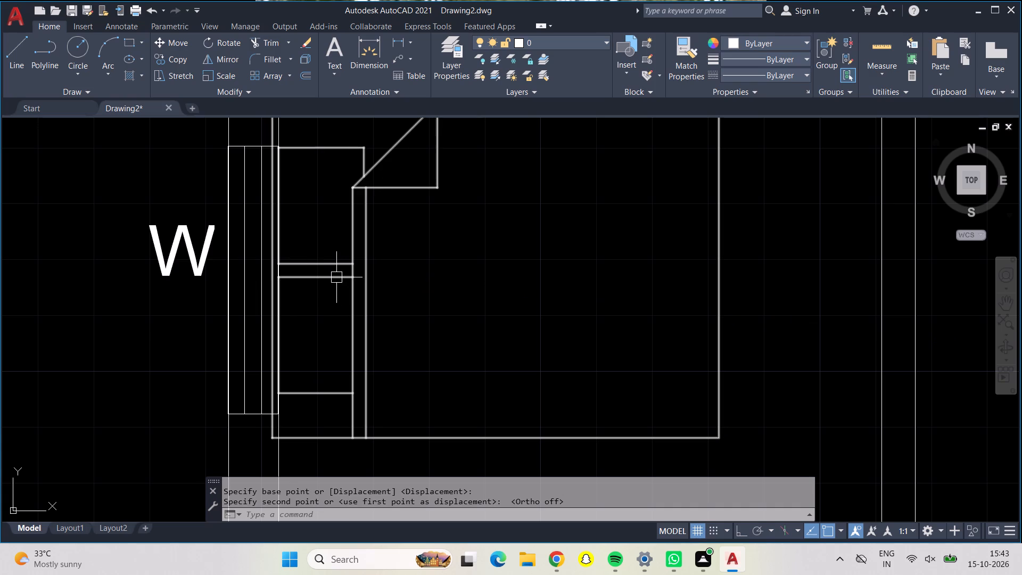
# Shift the north-west bedroom's bed slightly north and east so its head edge lies flush on the west wall's inner face.
pyautogui.click(336, 277)
pyautogui.click(182, 45)
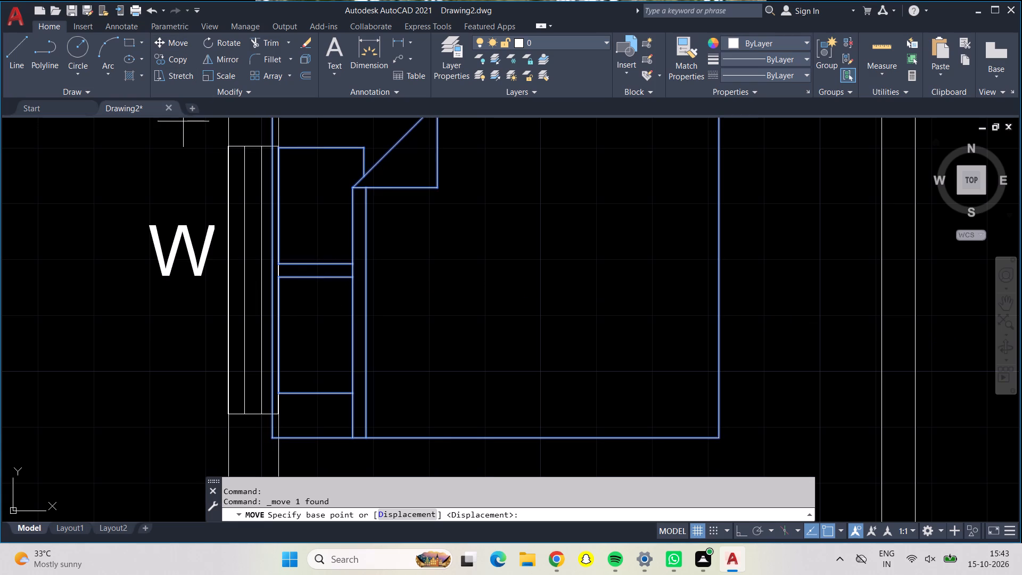
pyautogui.click(278, 248)
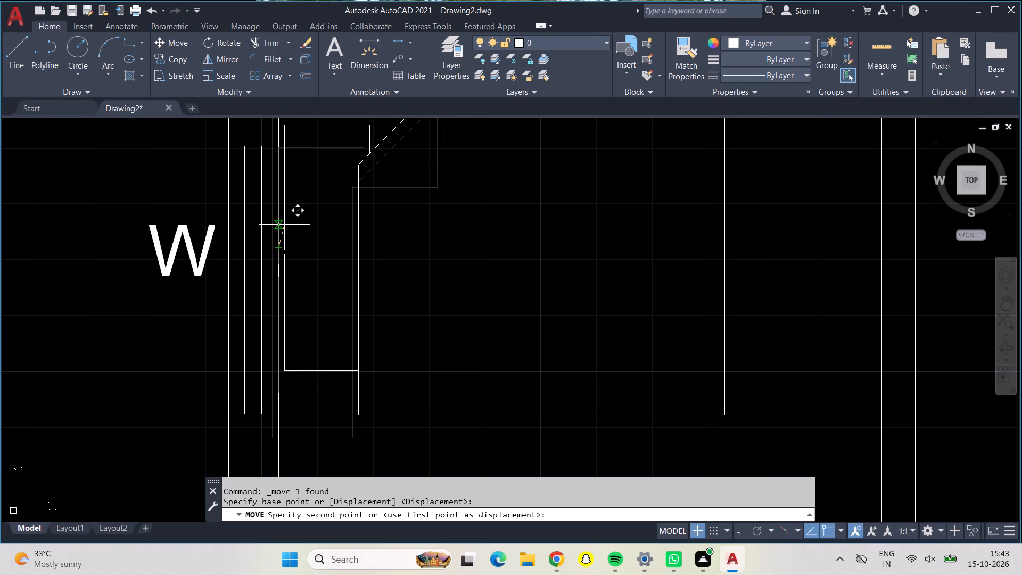
pyautogui.click(285, 226)
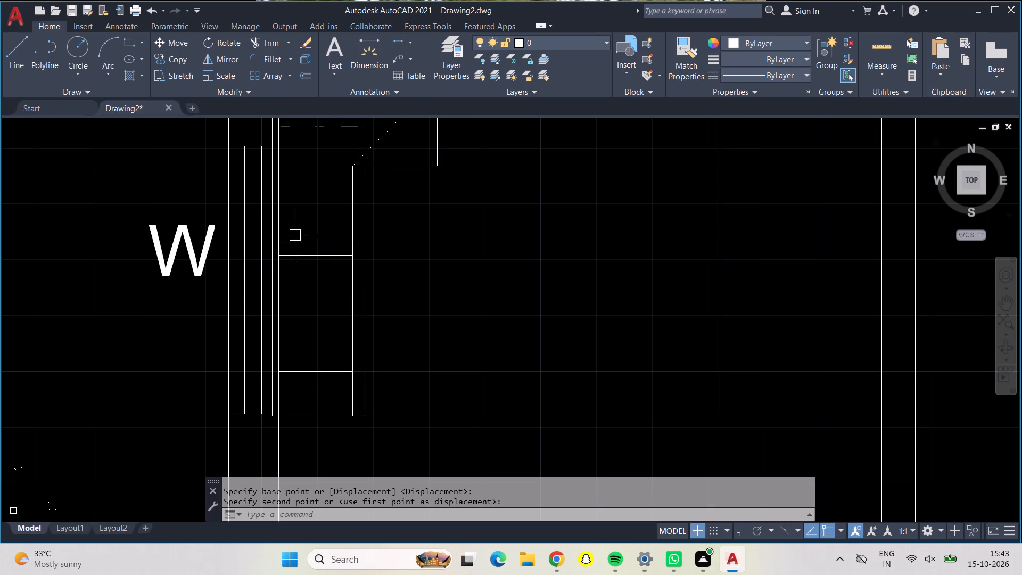
pyautogui.scroll(2, 276, 209)
pyautogui.moveTo(305, 203); pyautogui.dragTo(326, 319, button='middle')
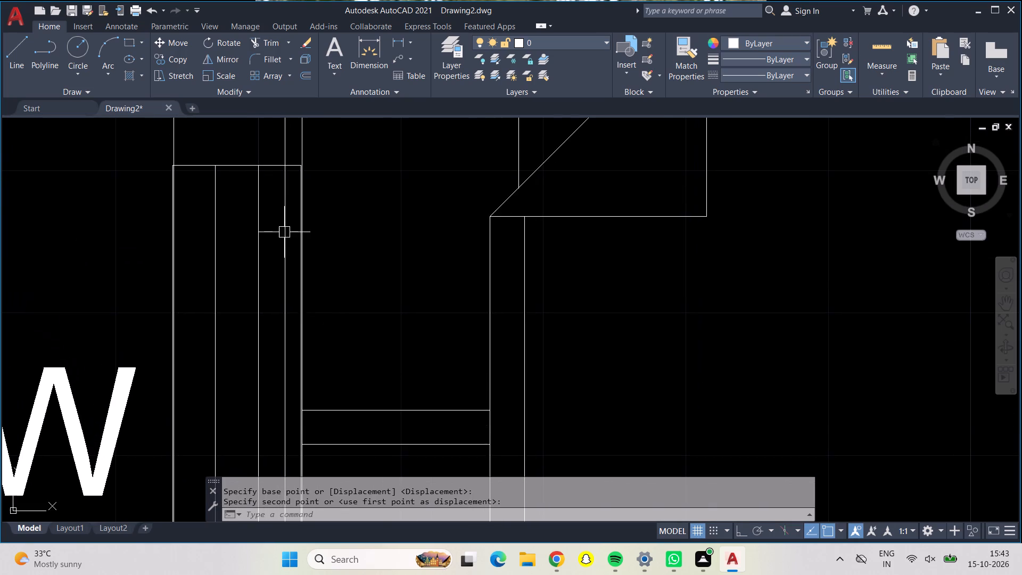
pyautogui.click(285, 204)
pyautogui.click(167, 39)
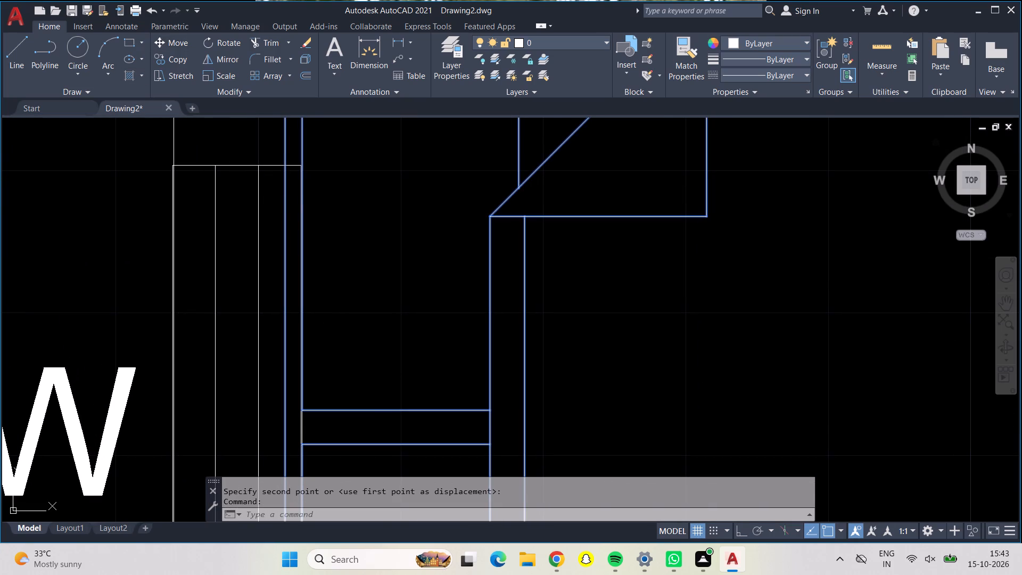
pyautogui.click(279, 276)
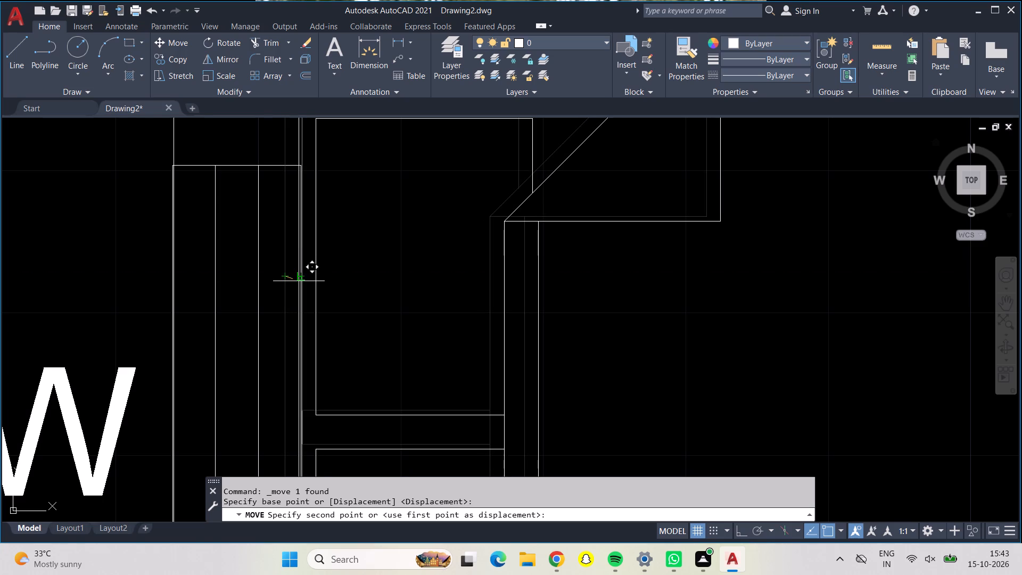
pyautogui.click(302, 283)
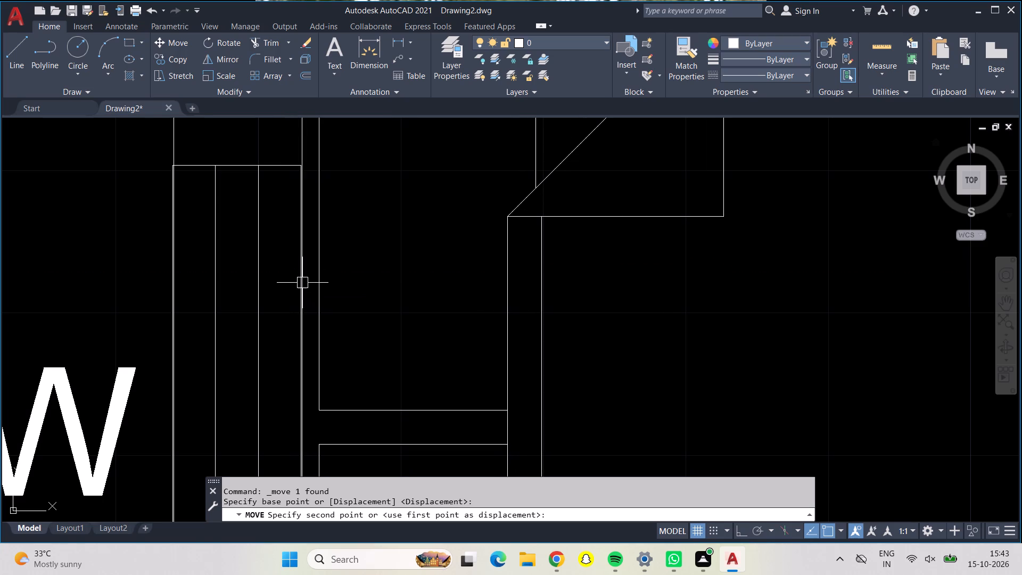
# Inspect the bed's fit against the north-west bedroom's west wall and window.
pyautogui.scroll(1, 355, 276)
pyautogui.scroll(-3, 355, 276)
pyautogui.moveTo(364, 272); pyautogui.dragTo(340, 182, button='middle')
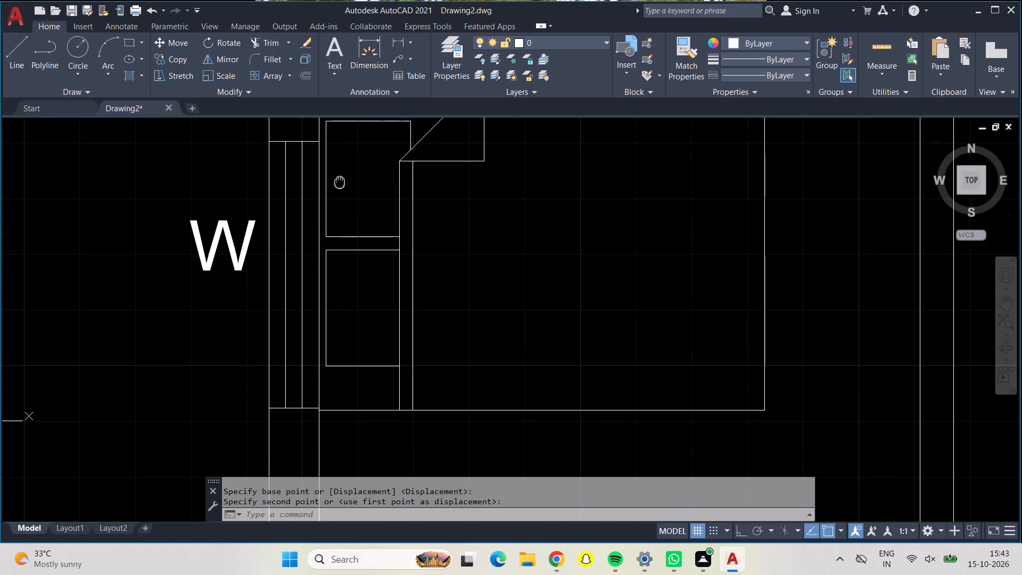
pyautogui.moveTo(361, 199); pyautogui.dragTo(350, 305, button='middle')
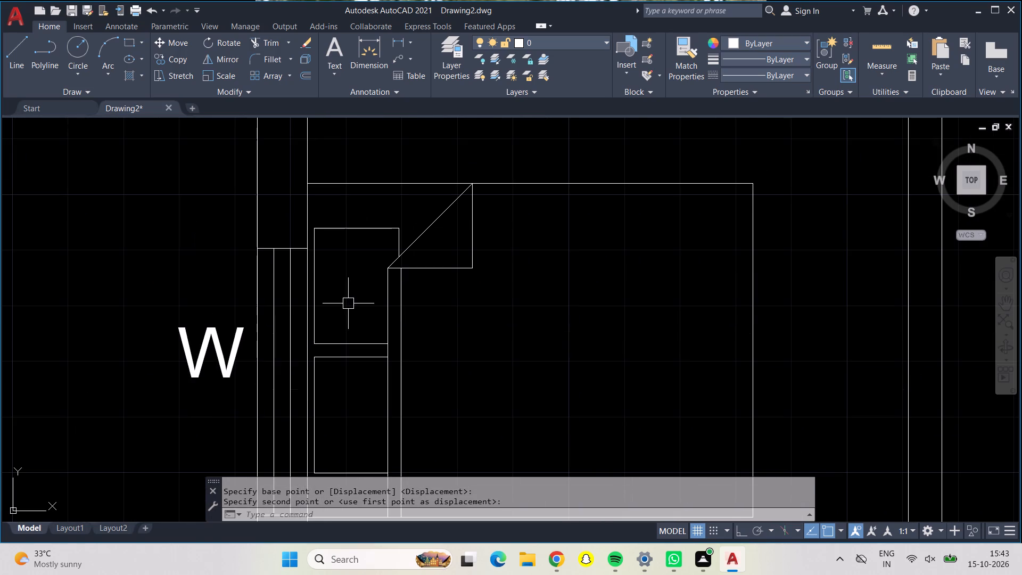
pyautogui.scroll(-1, 347, 312)
pyautogui.moveTo(349, 315); pyautogui.dragTo(345, 252, button='middle')
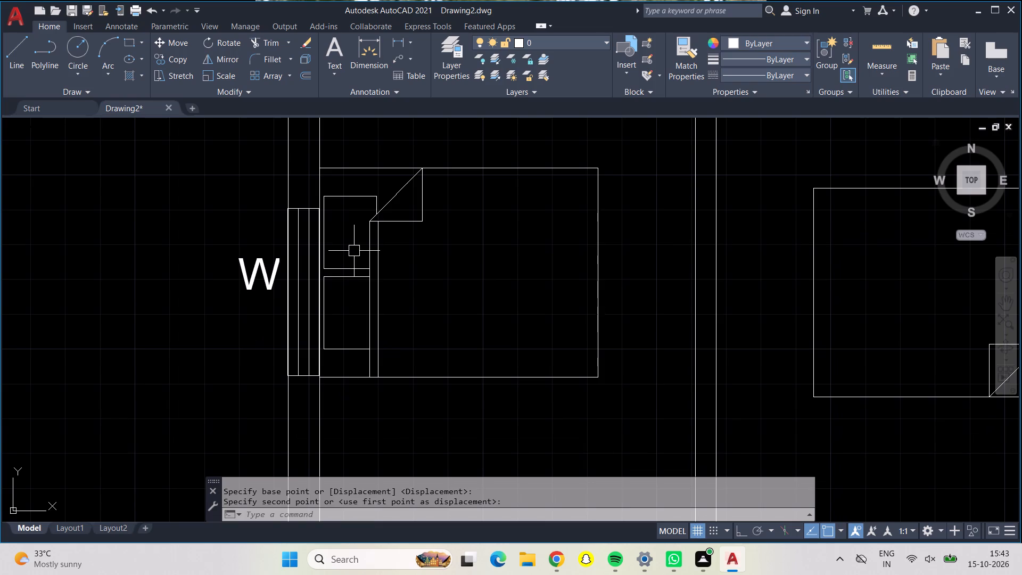
pyautogui.moveTo(421, 293); pyautogui.dragTo(421, 375, button='middle')
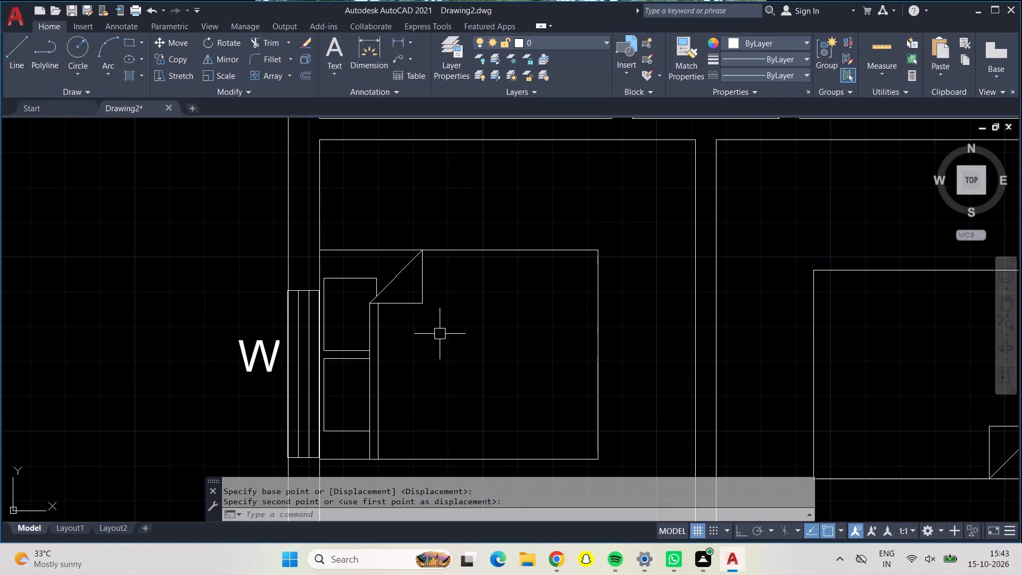
# Draw a 2'5" wide door opening in the wall between the north-west toilet and bedroom, starting 6" west of the toilet's south-east corner.
pyautogui.scroll(-1, 440, 334)
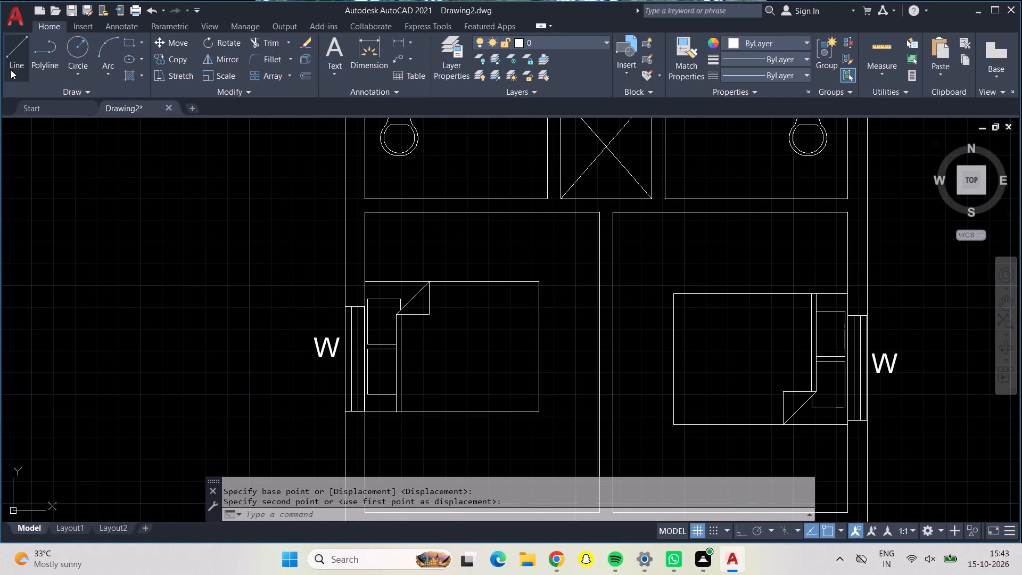
pyautogui.click(10, 54)
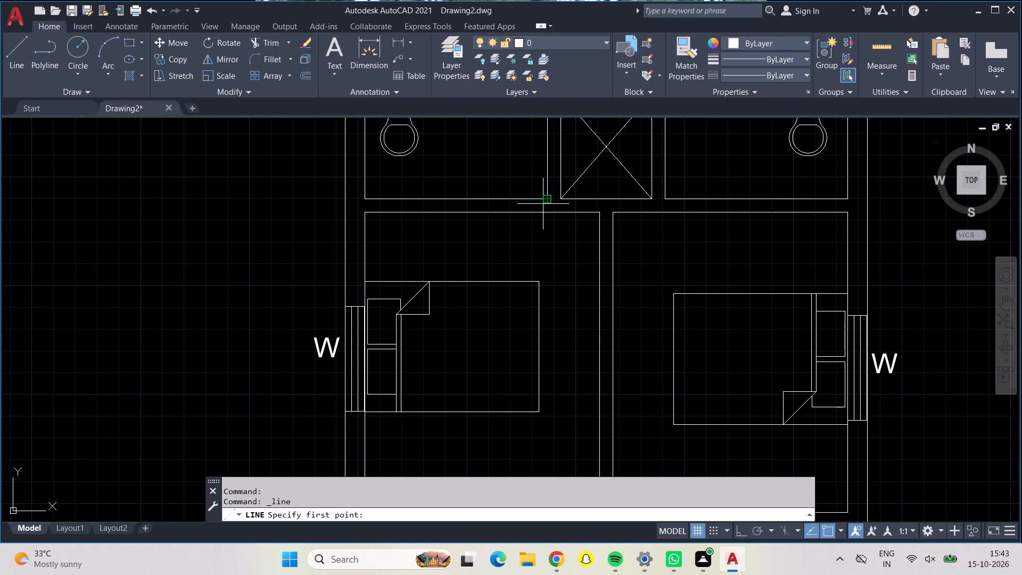
pyautogui.click(545, 199)
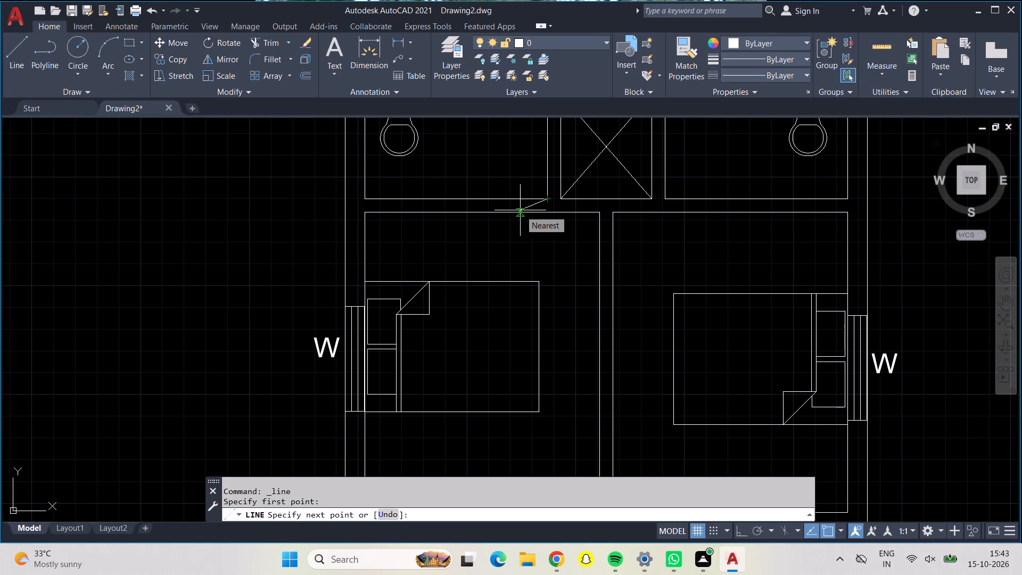
pyautogui.press('F8')
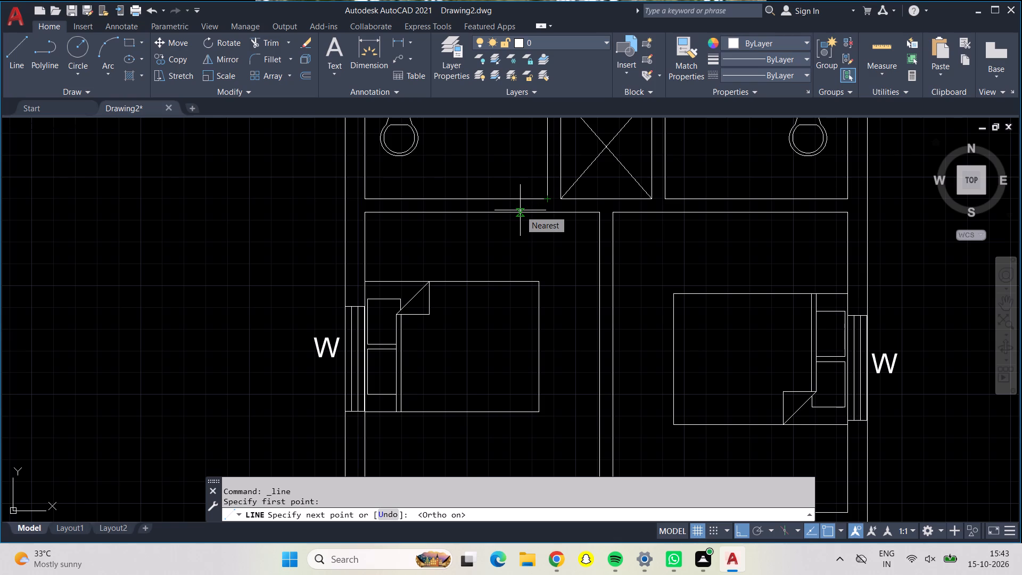
pyautogui.write('6"')
pyautogui.press('Return')
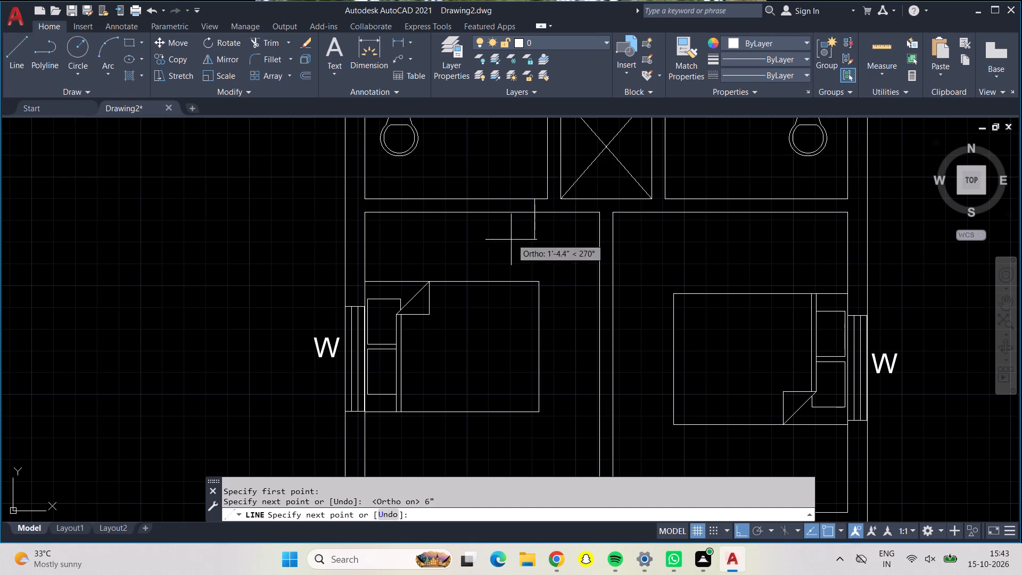
pyautogui.scroll(3, 538, 213)
pyautogui.click(526, 205)
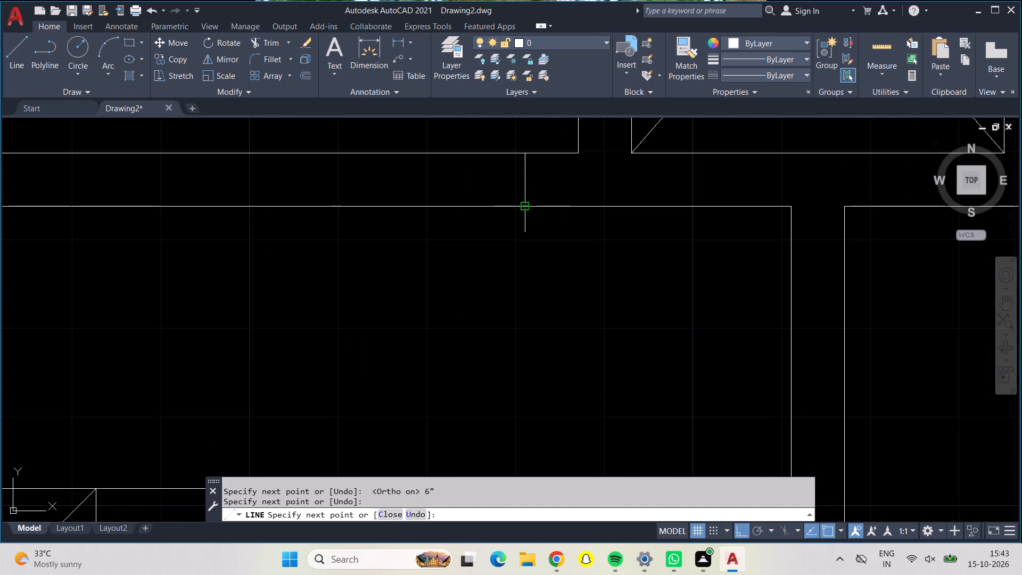
pyautogui.write('2\'5"')
pyautogui.press('Return')
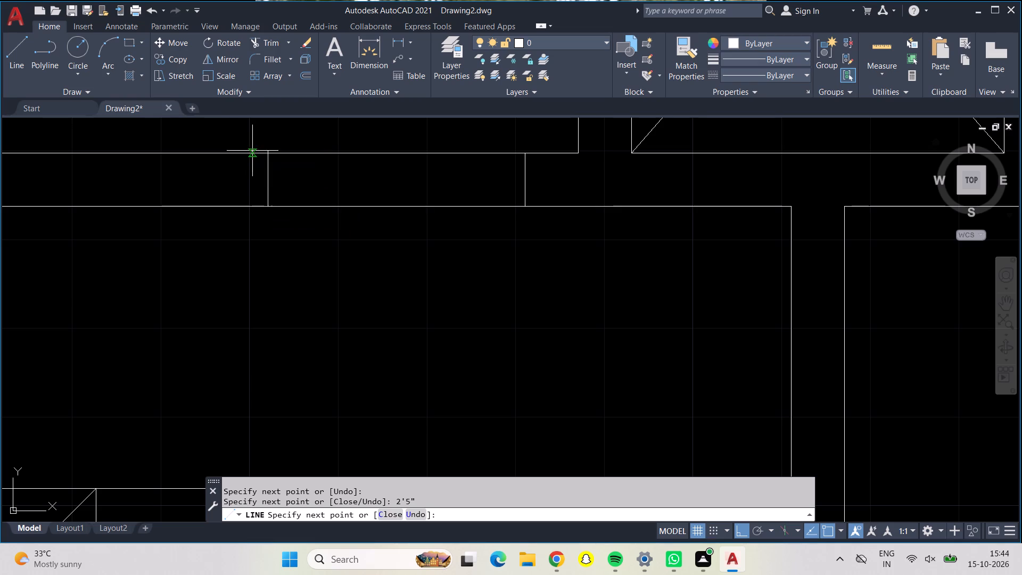
pyautogui.click(269, 150)
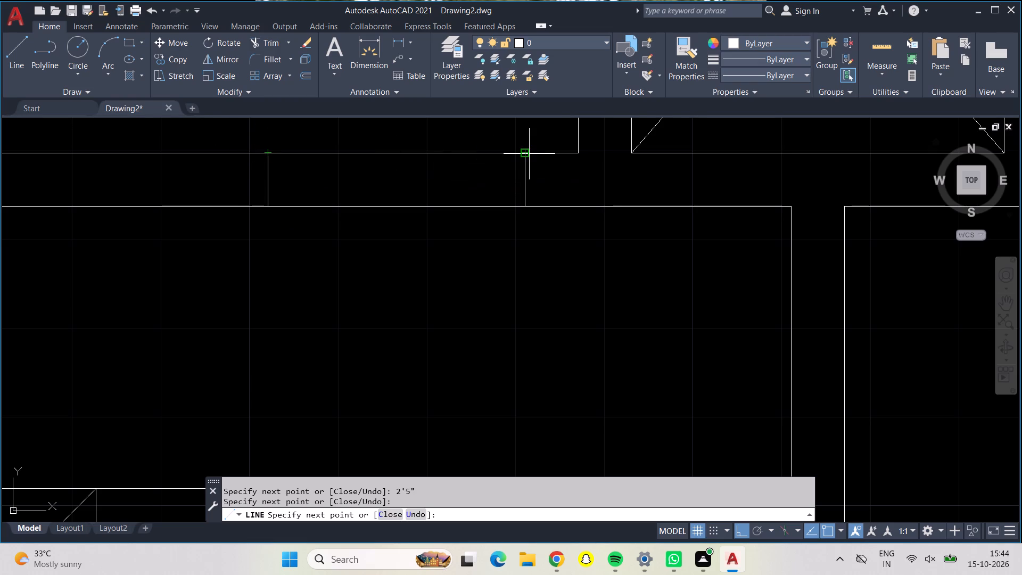
# Draw the 2'5" door leaf line northward into the north-west toilet from the opening's east jamb and finish the line.
pyautogui.click(527, 154)
pyautogui.moveTo(529, 157); pyautogui.dragTo(508, 330, button='middle')
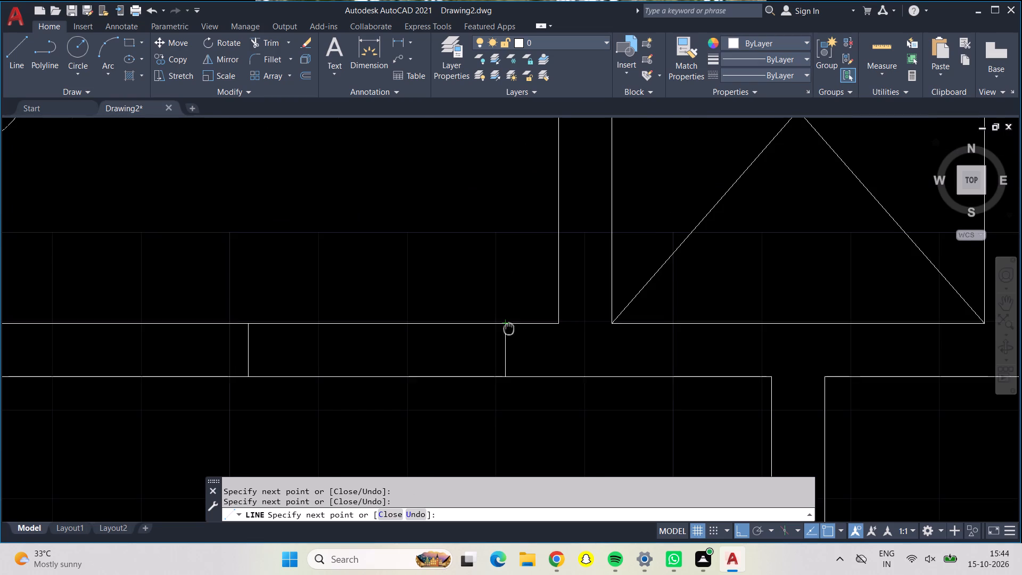
pyautogui.write('2\'5"')
pyautogui.press('Return')
pyautogui.press('Return')
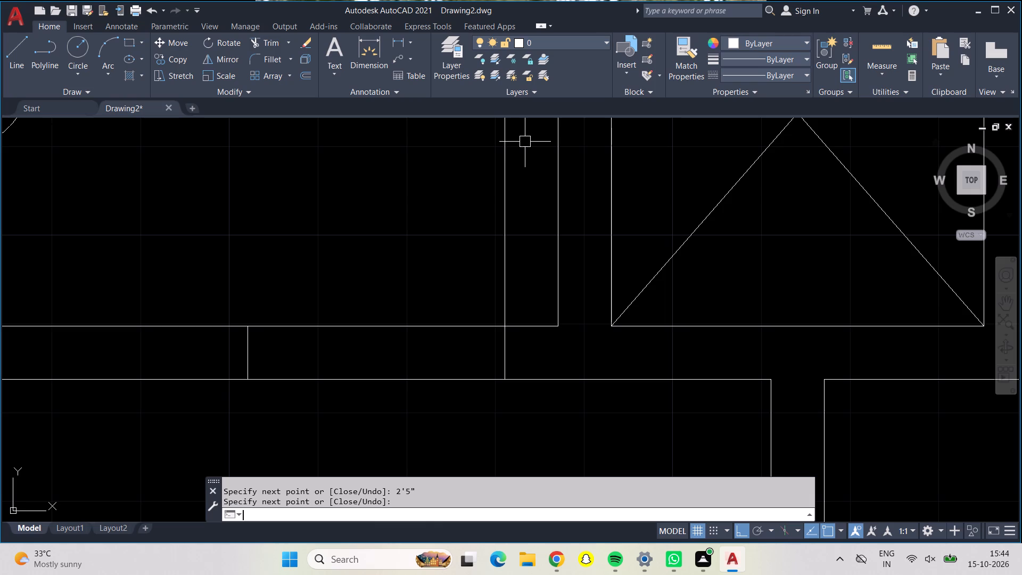
pyautogui.scroll(-3, 512, 158)
pyautogui.moveTo(500, 158); pyautogui.dragTo(442, 166, button='middle')
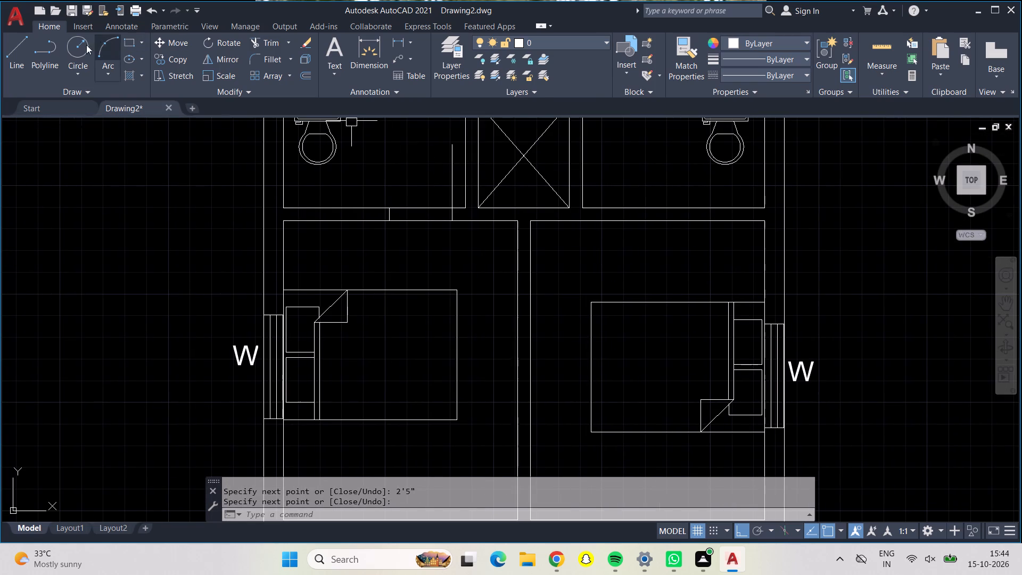
# Draw a 2'5" wide door opening in the wall between the north-east toilet and bedroom, starting 6" east of the toilet's south-west corner.
pyautogui.click(12, 50)
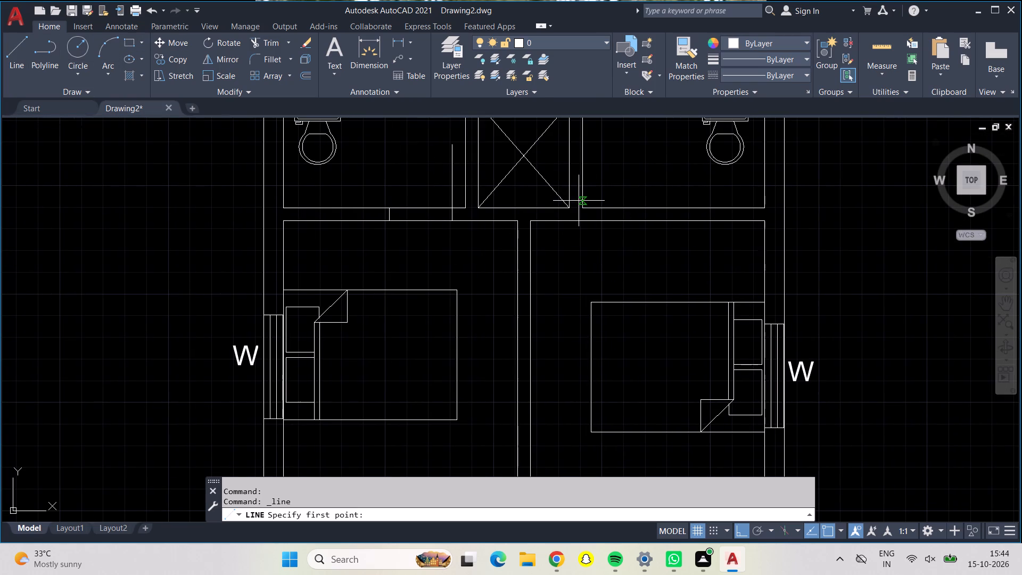
pyautogui.click(583, 209)
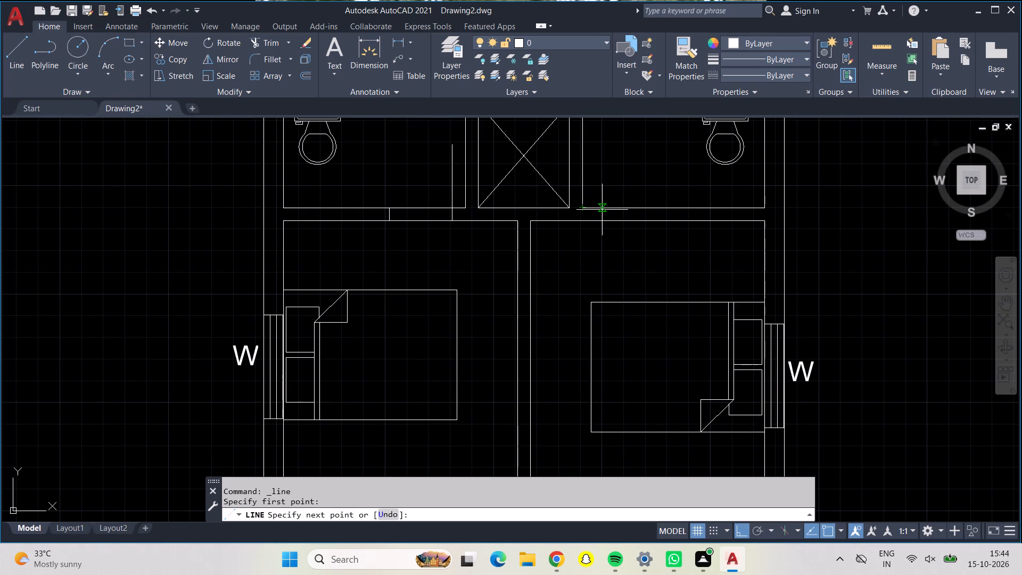
pyautogui.write('6"')
pyautogui.press('Return')
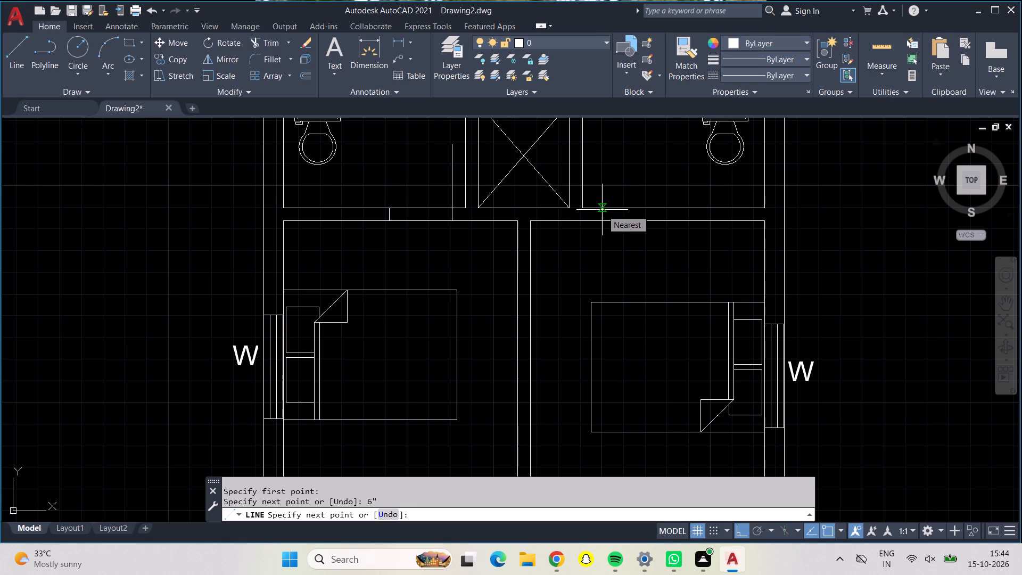
pyautogui.click(595, 219)
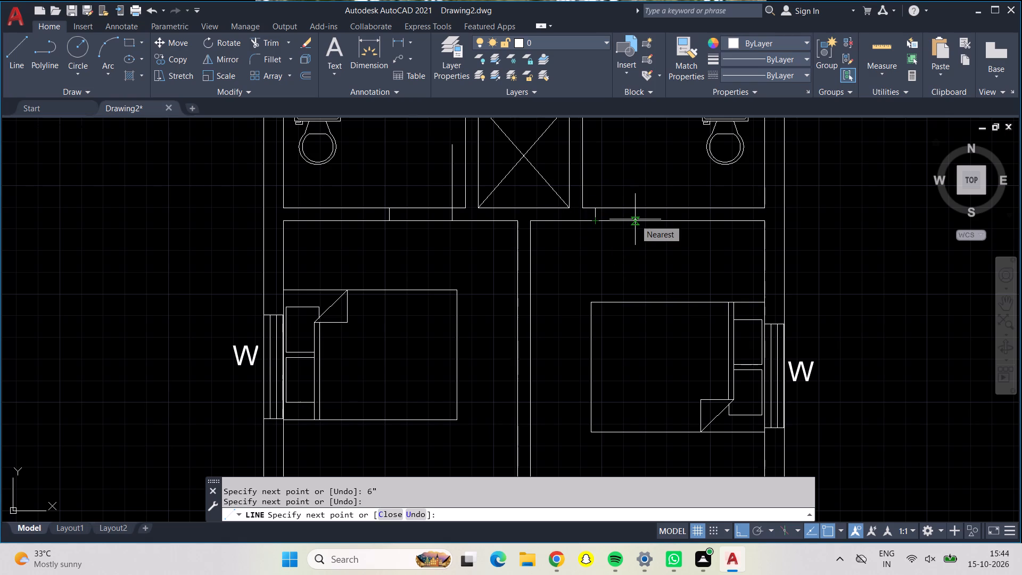
pyautogui.write("2'")
pyautogui.write('5"')
pyautogui.press('Return')
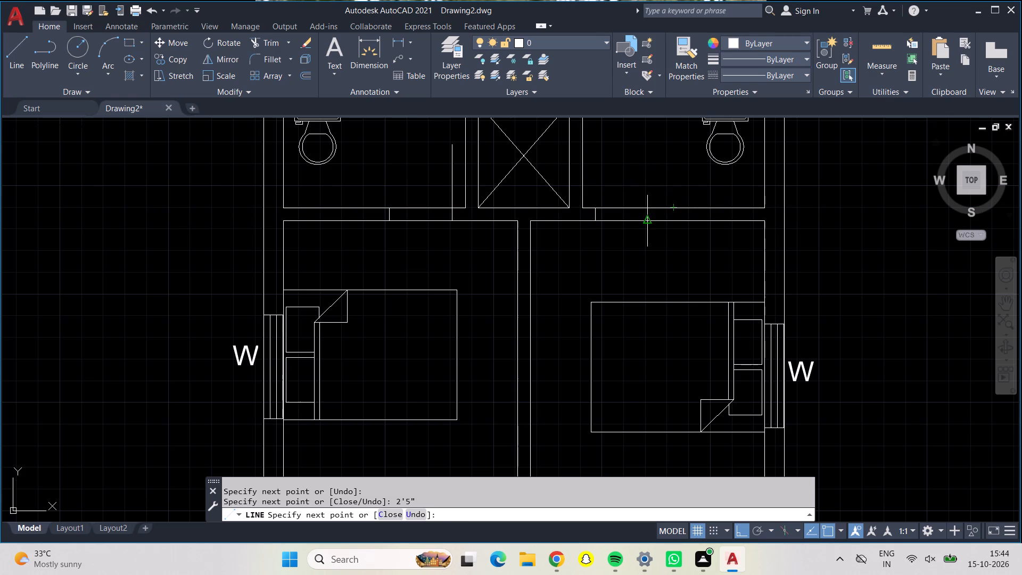
pyautogui.scroll(2, 656, 203)
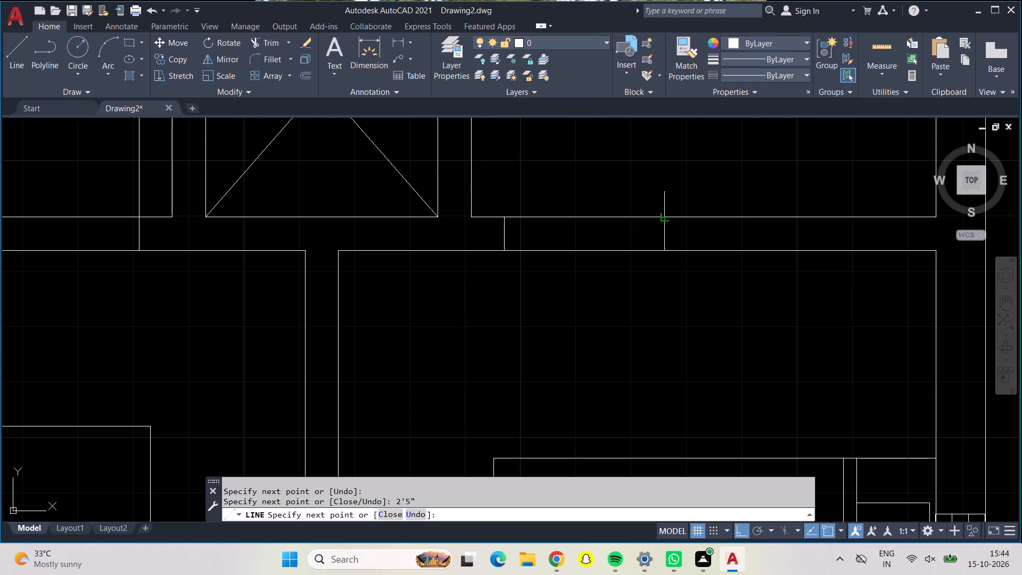
pyautogui.click(663, 216)
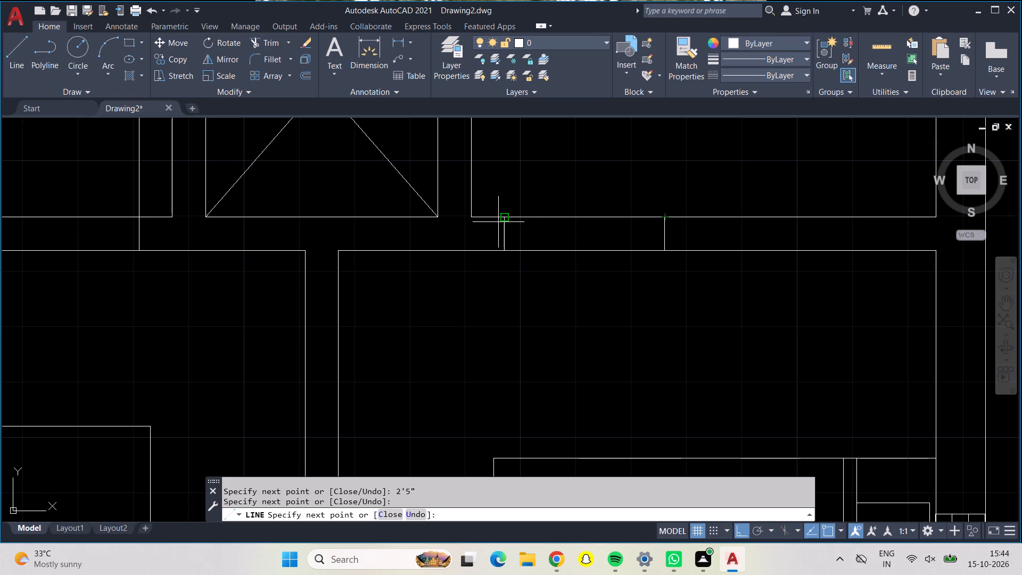
# Draw the 2'5" door leaf line northward into the north-east toilet from the opening's west jamb and finish the line.
pyautogui.click(506, 216)
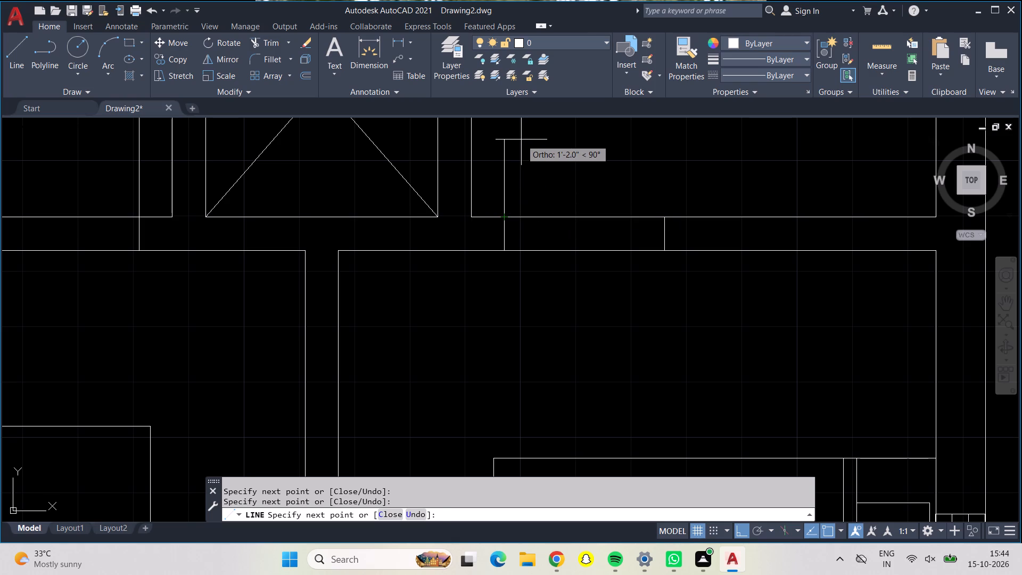
pyautogui.write("2'5")
pyautogui.hotkey('shift', '"')
pyautogui.press('Return')
pyautogui.press('Return')
# Draw a 3' wide door opening in the north-east bedroom's south wall, starting 6" east of the bedroom's south-west corner.
pyautogui.scroll(-2, 586, 184)
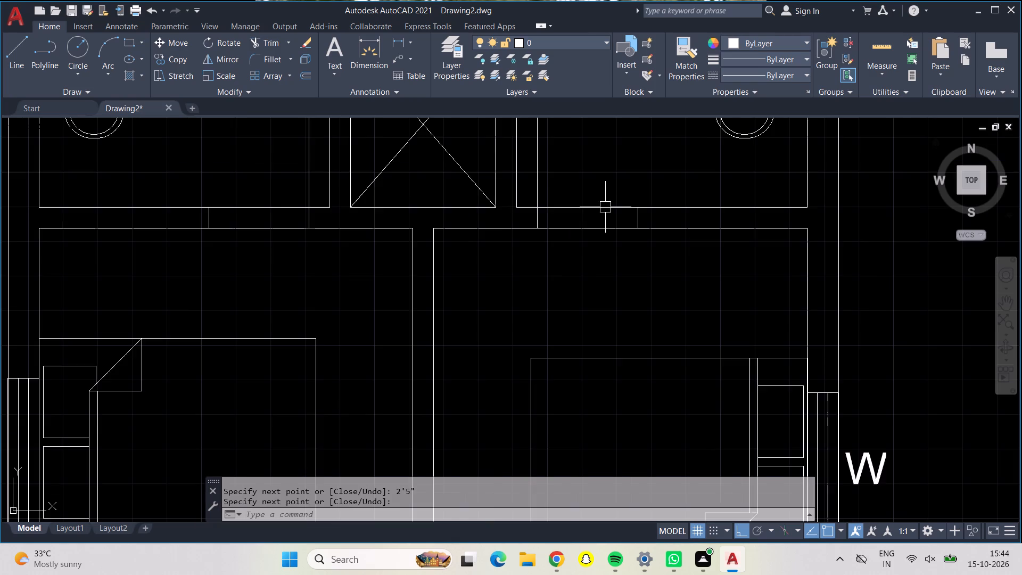
pyautogui.scroll(-2, 566, 273)
pyautogui.moveTo(565, 274); pyautogui.dragTo(524, 173, button='middle')
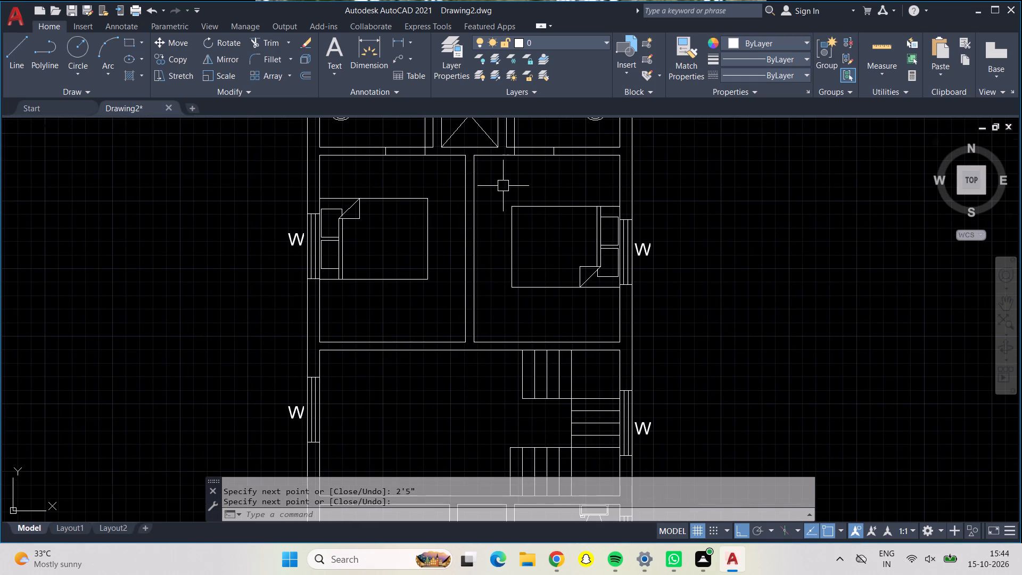
pyautogui.moveTo(503, 189); pyautogui.dragTo(484, 174, button='middle')
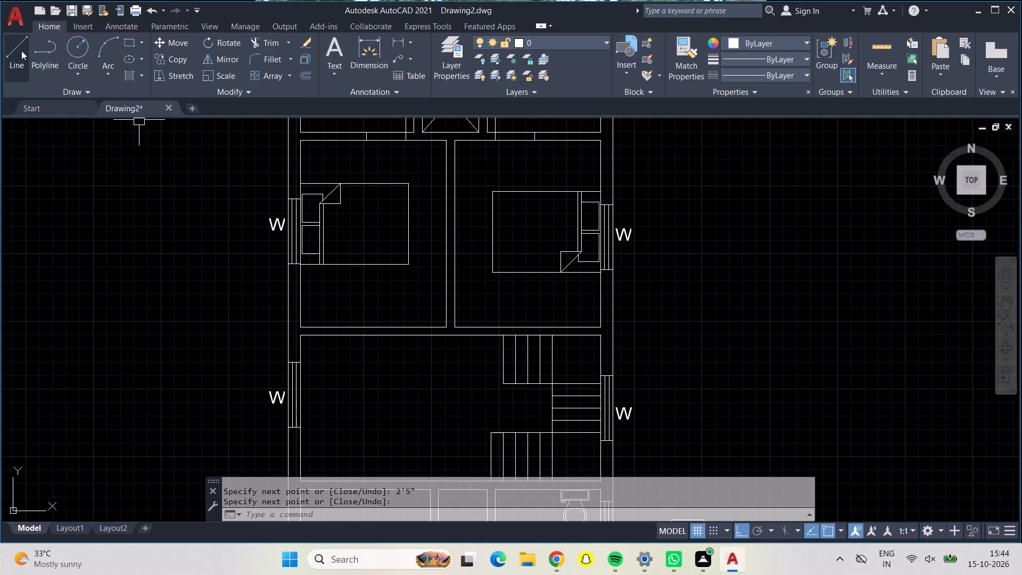
pyautogui.click(21, 51)
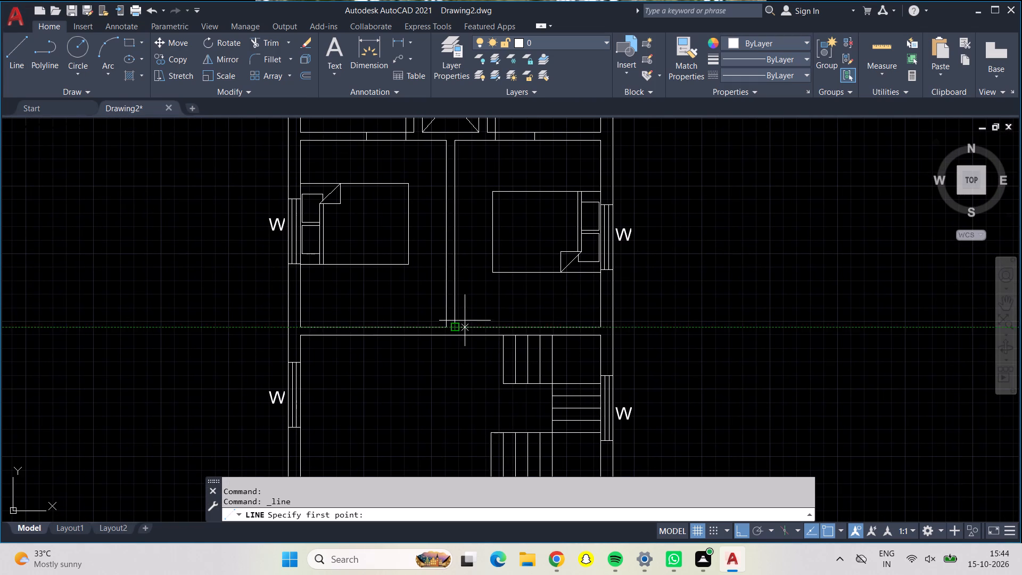
pyautogui.scroll(3, 467, 317)
pyautogui.moveTo(467, 317); pyautogui.dragTo(441, 203, button='middle')
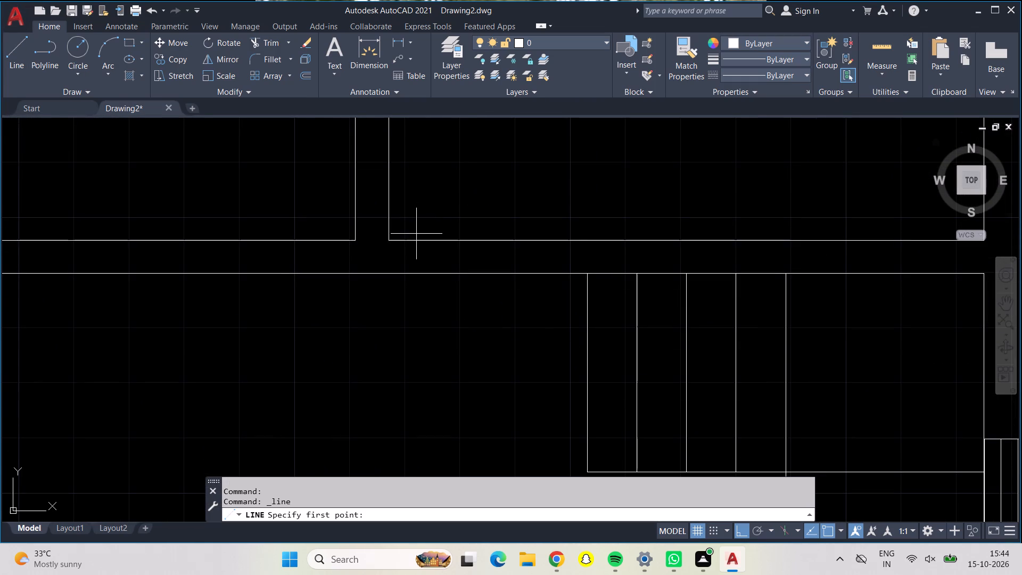
pyautogui.click(386, 241)
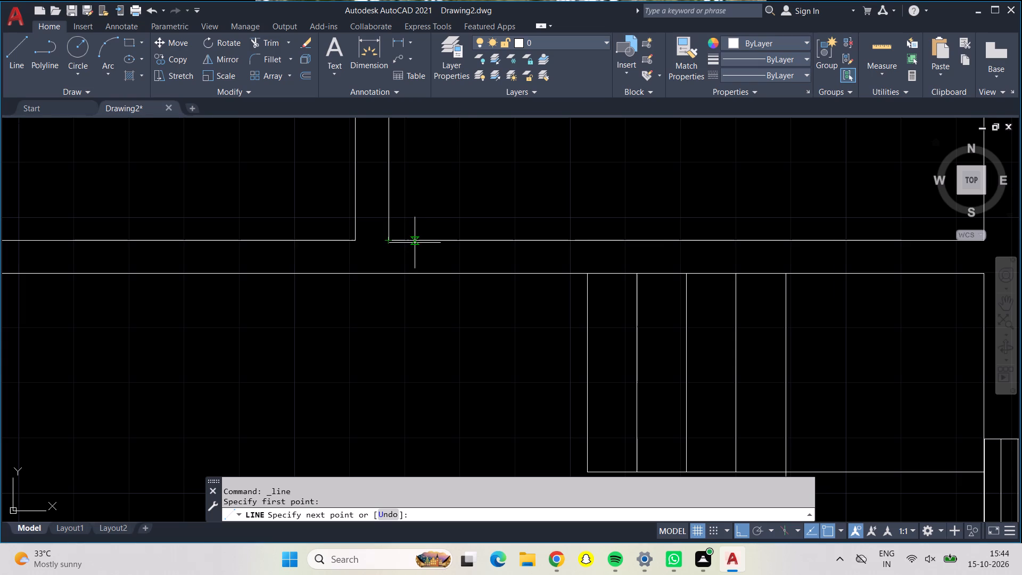
pyautogui.write('6"')
pyautogui.press('Return')
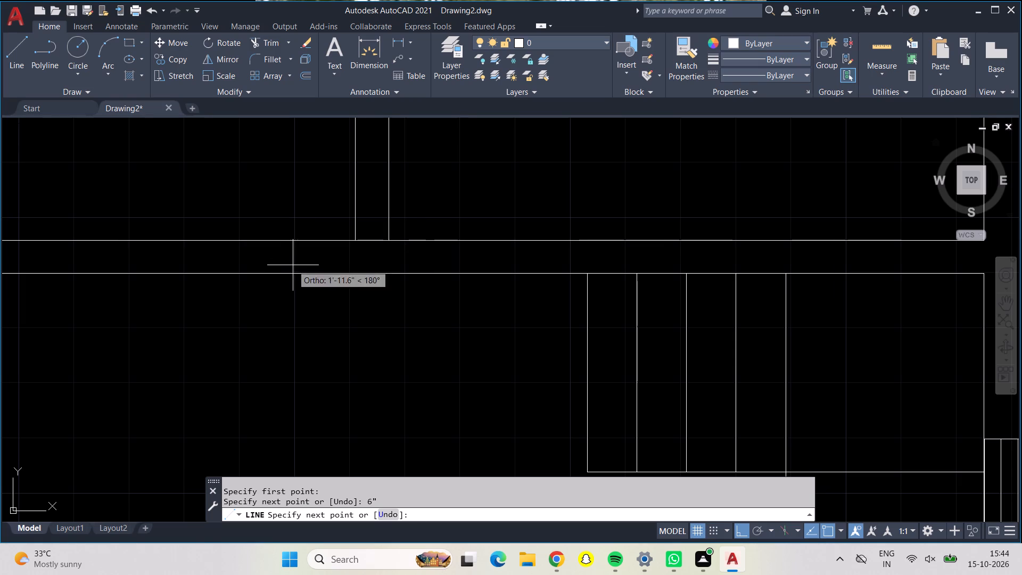
pyautogui.click(424, 272)
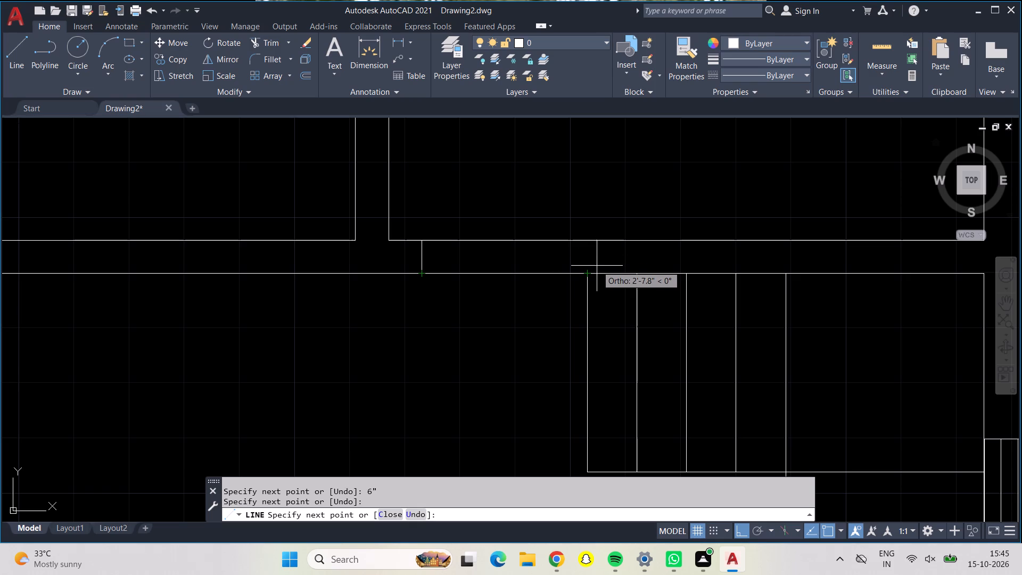
pyautogui.write("3'")
pyautogui.press('Return')
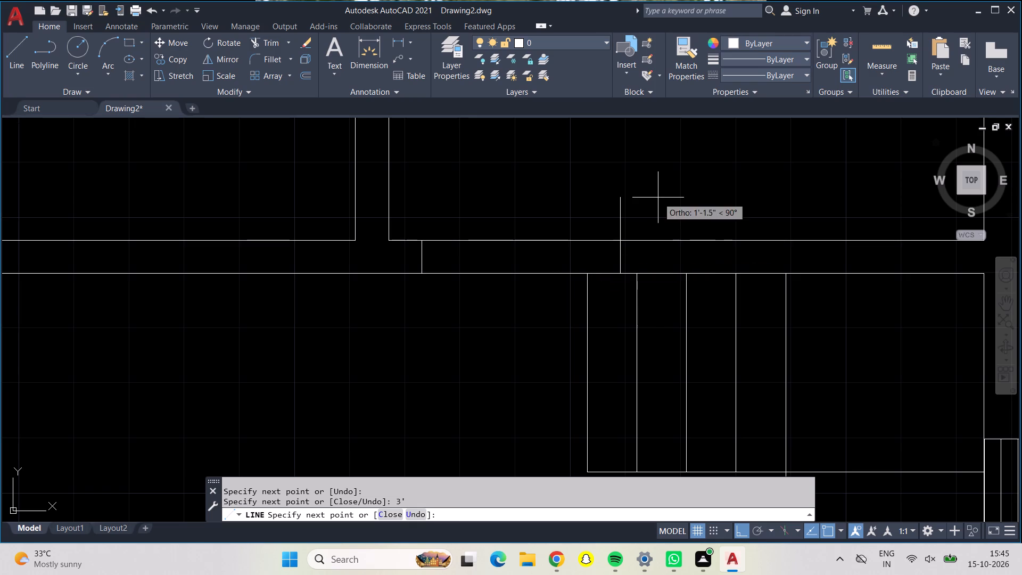
pyautogui.click(619, 238)
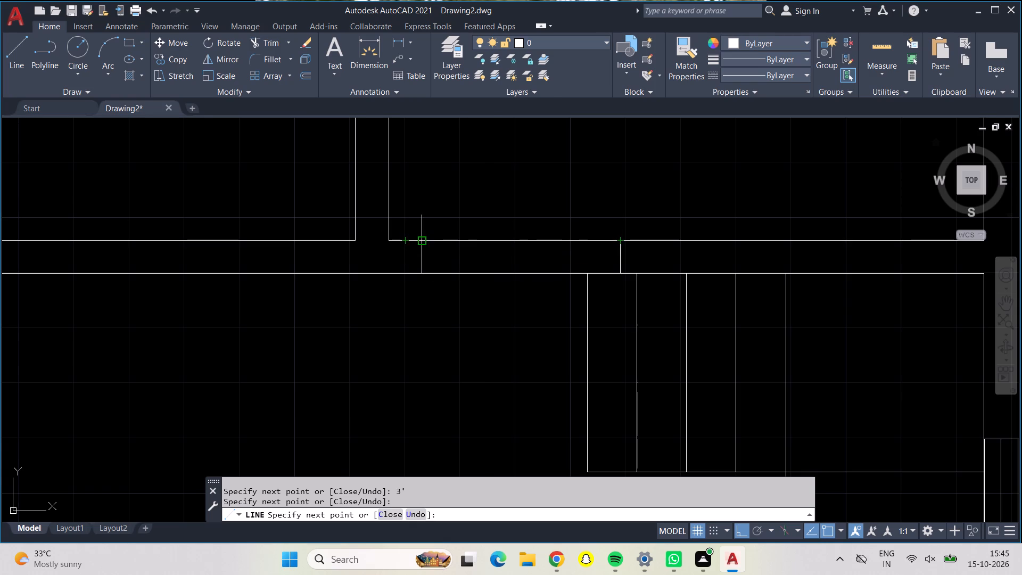
# Draw the 3' door leaf line northward into the north-east bedroom from the opening's west jamb and finish the line.
pyautogui.click(422, 241)
pyautogui.write("3'")
pyautogui.press('Return')
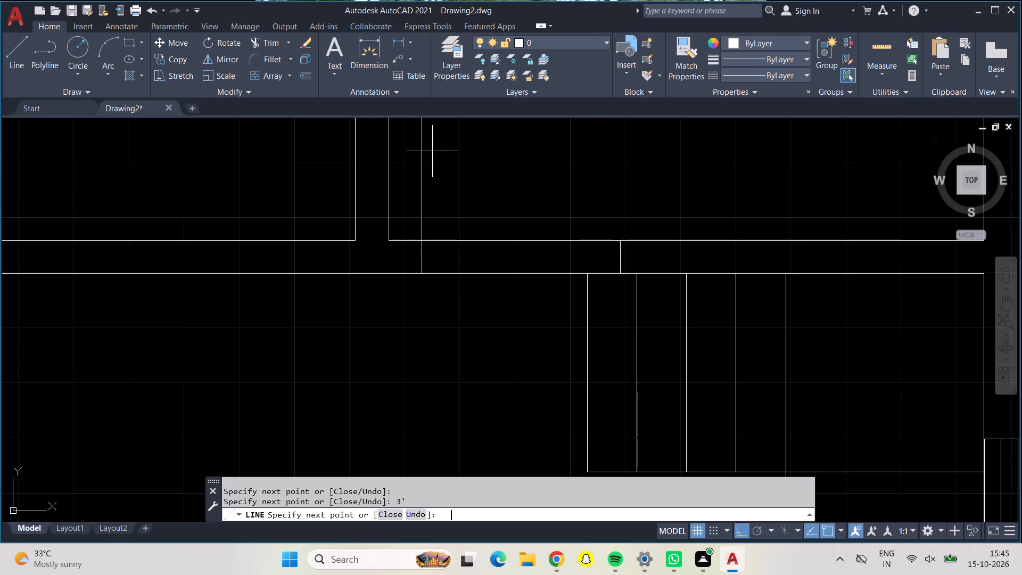
pyautogui.press('Return')
# Trim away the westernmost tread of the northern stair flight, including its riser line and south edge, to clear the bedroom door.
pyautogui.scroll(-1, 545, 360)
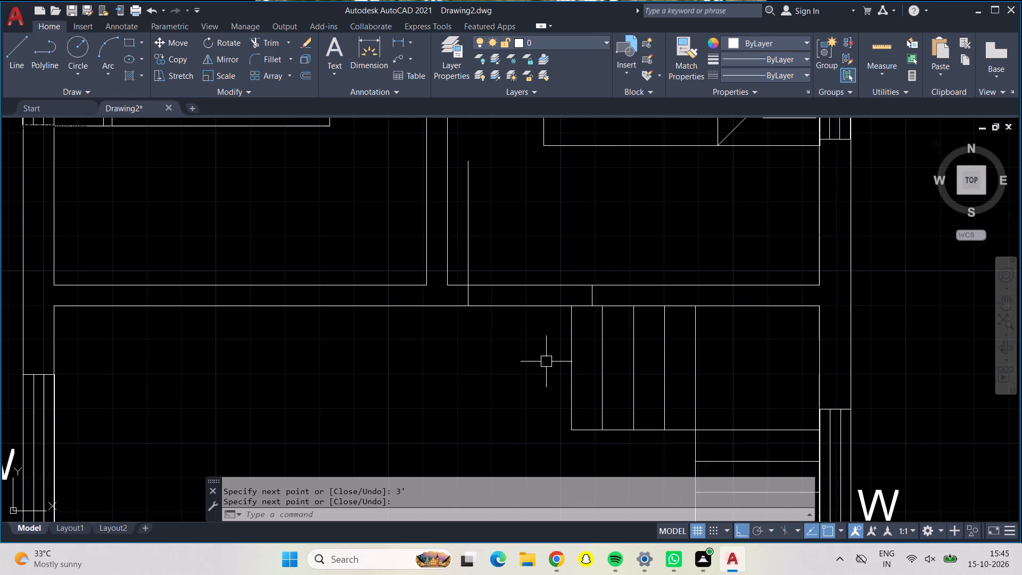
pyautogui.moveTo(547, 362); pyautogui.dragTo(546, 318, button='middle')
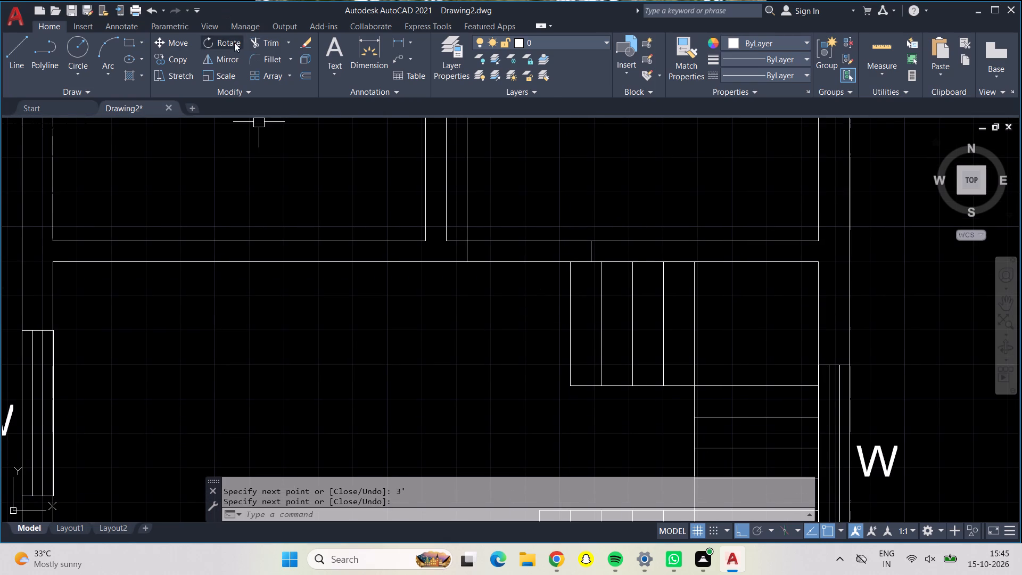
pyautogui.click(257, 39)
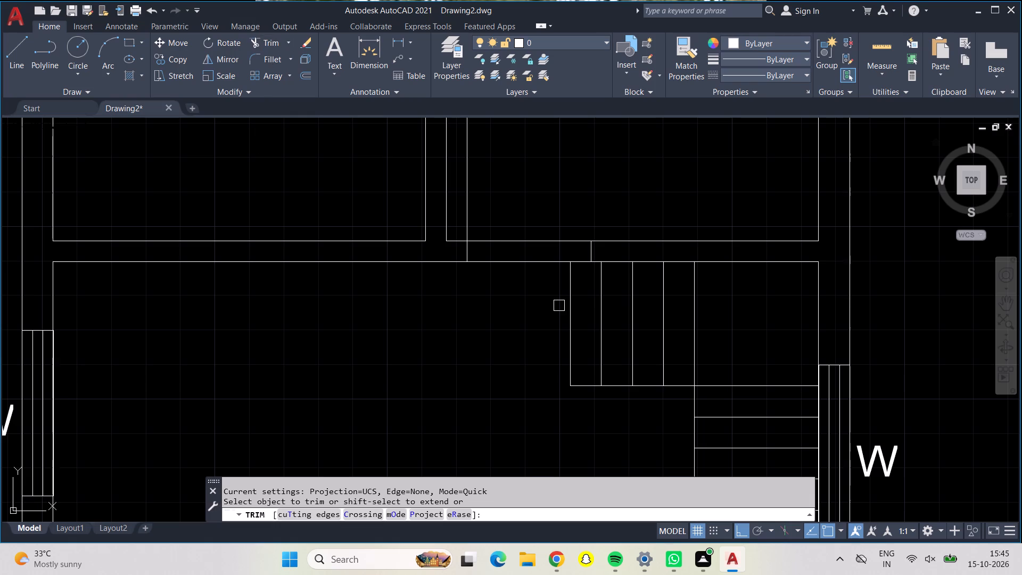
pyautogui.click(569, 307)
pyautogui.click(584, 383)
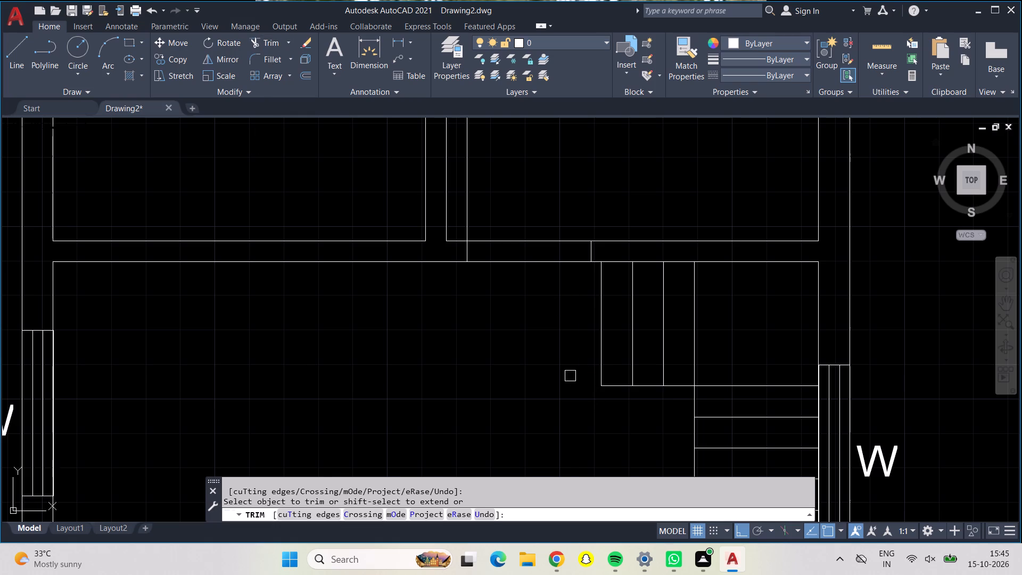
pyautogui.scroll(-1, 570, 376)
pyautogui.moveTo(561, 352); pyautogui.dragTo(559, 382, button='middle')
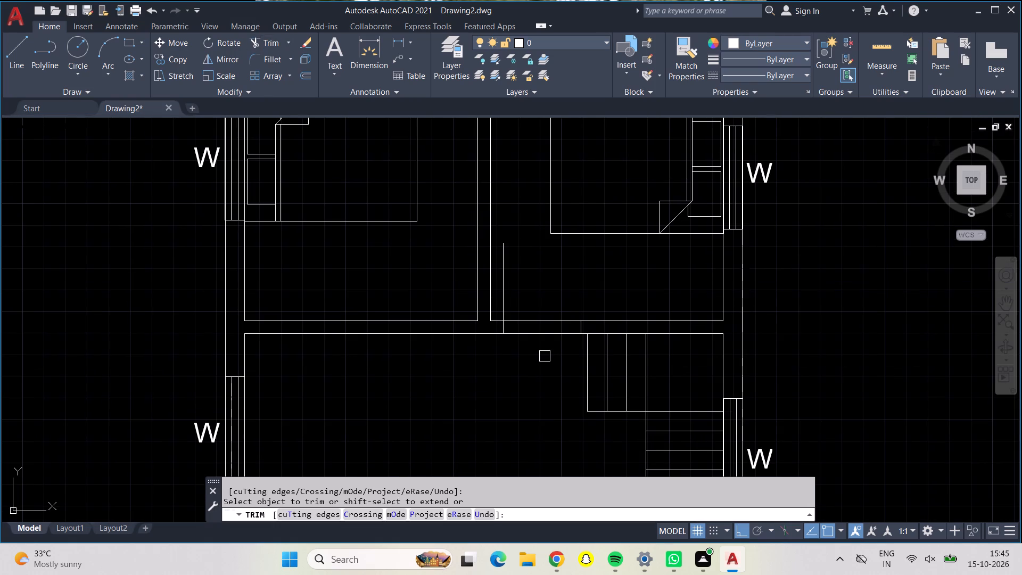
pyautogui.press('Escape')
# Draw a 3' wide door opening in the north-west bedroom's south wall, starting 6" west of the bedroom's south-east corner.
pyautogui.click(14, 43)
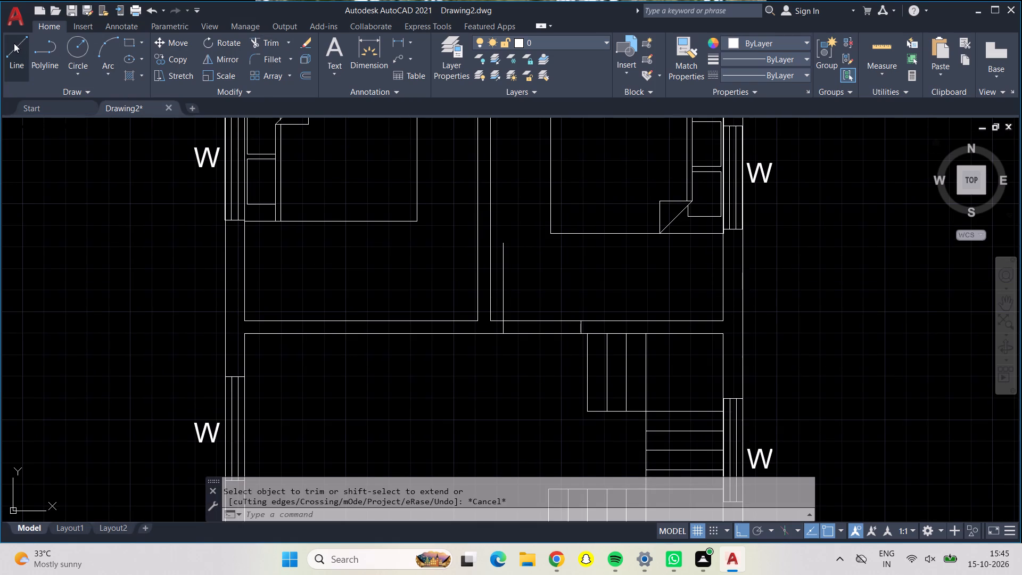
pyautogui.scroll(3, 483, 316)
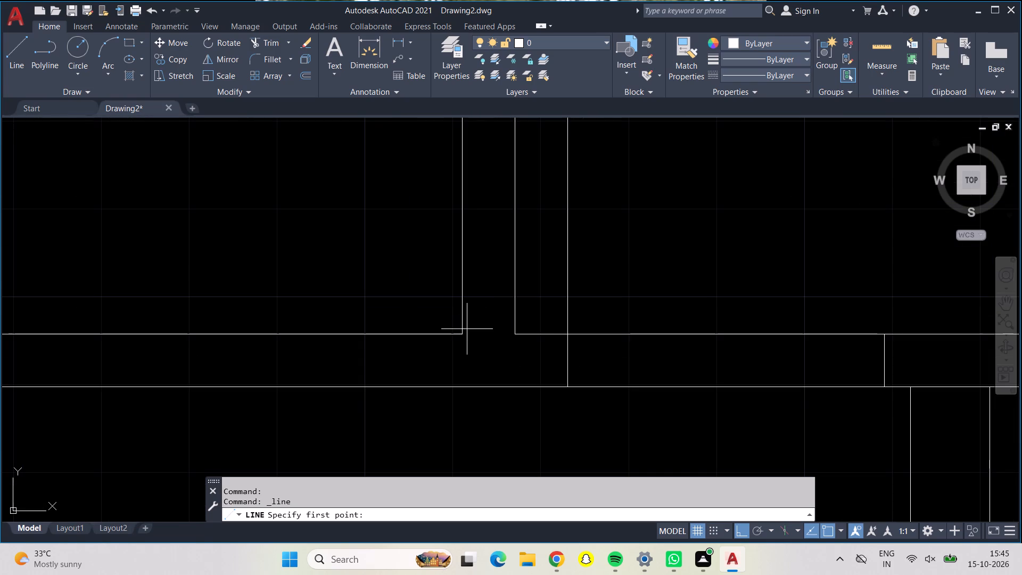
pyautogui.click(459, 334)
pyautogui.write('6"')
pyautogui.press('Return')
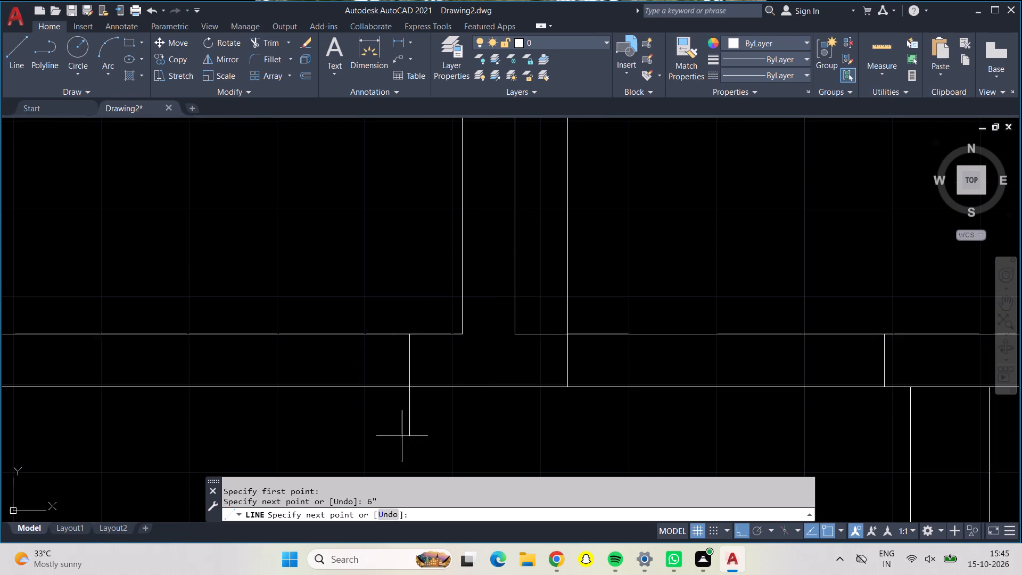
pyautogui.click(409, 390)
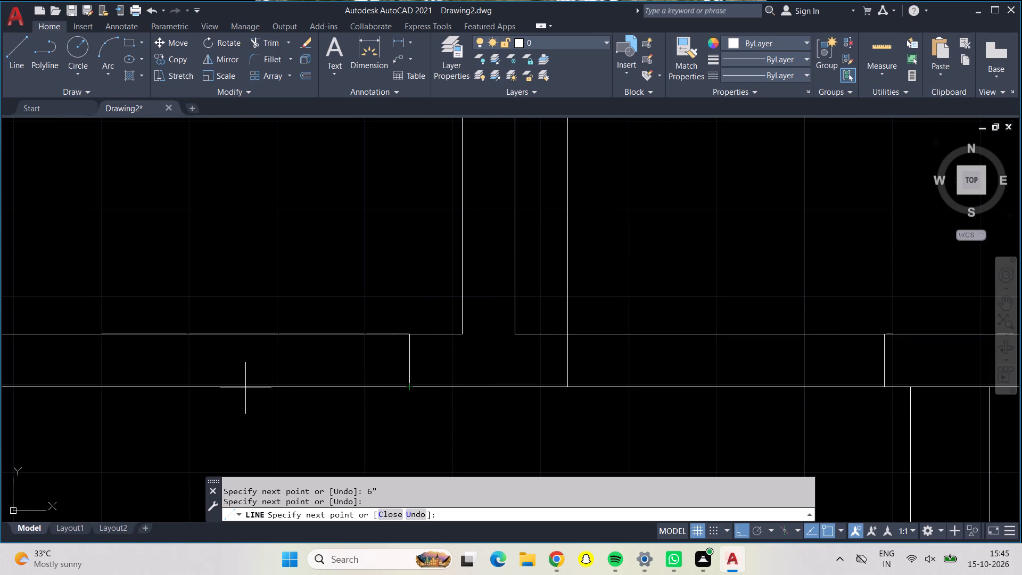
pyautogui.write("3'")
pyautogui.press('Return')
pyautogui.scroll(-2, 328, 390)
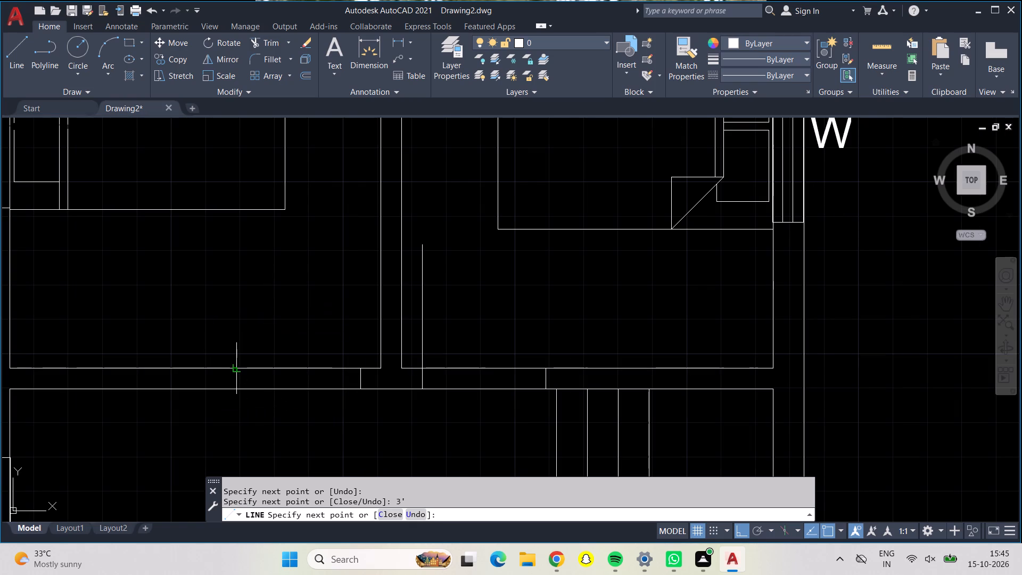
pyautogui.click(233, 369)
# Draw the 3' door leaf line northward into the north-west bedroom from the opening's east jamb and finish the line.
pyautogui.click(363, 370)
pyautogui.write("3'")
pyautogui.press('Return')
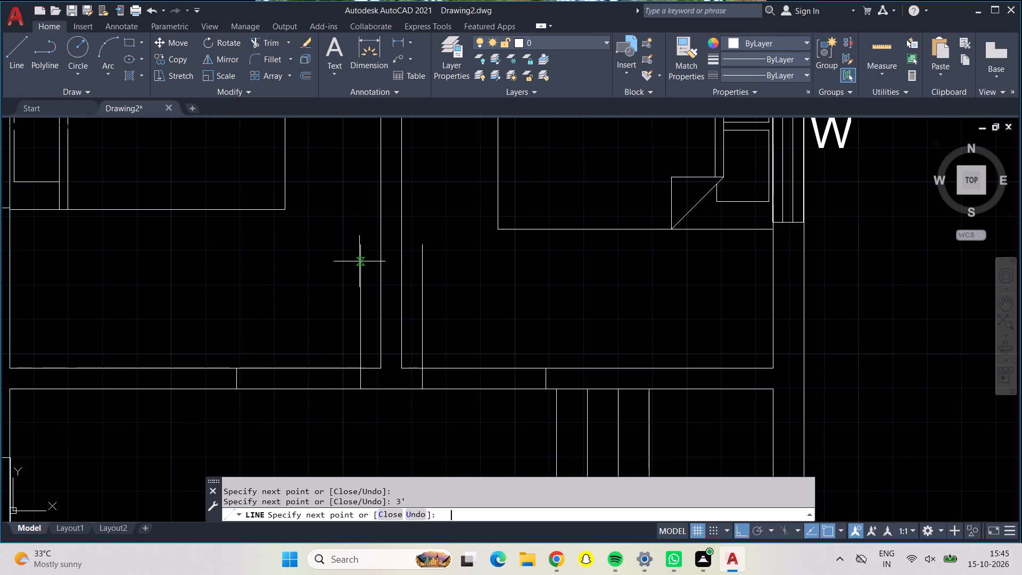
pyautogui.press('Return')
pyautogui.scroll(-2, 386, 359)
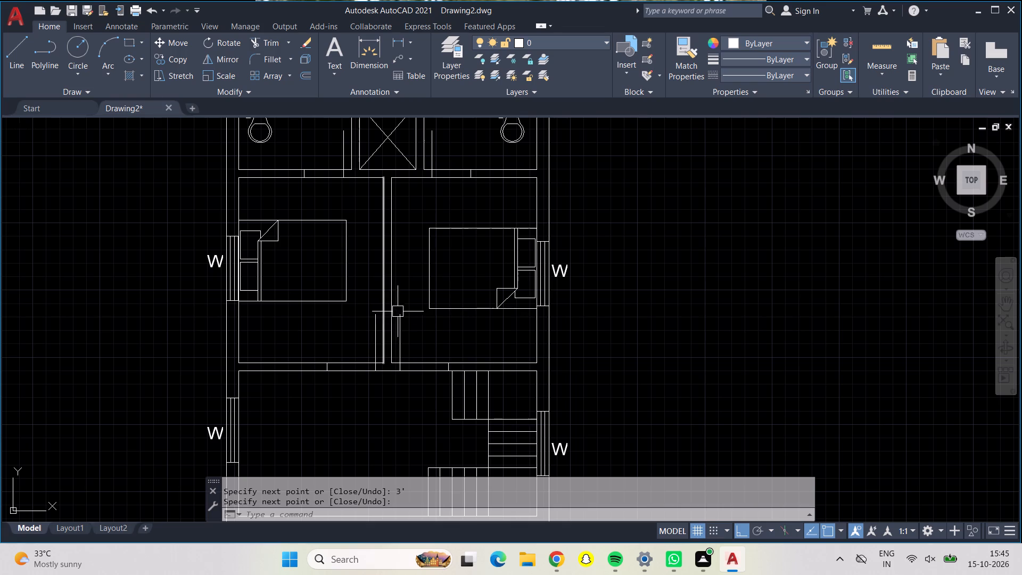
# Draw a 2'5" wide door opening in the south-east bedroom's north wall, starting 4" east of the bedroom's north-west corner.
pyautogui.moveTo(367, 433); pyautogui.dragTo(370, 294, button='middle')
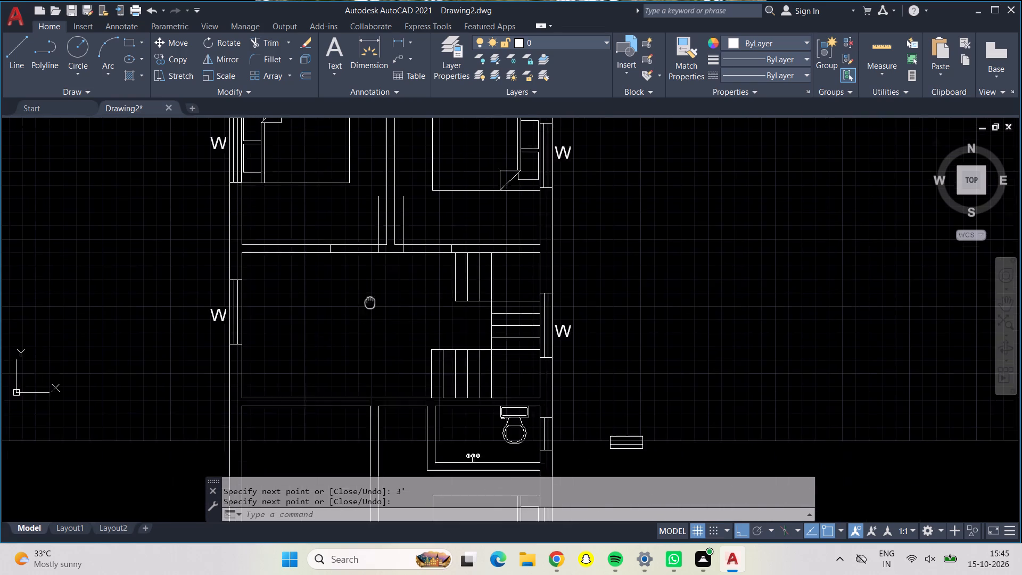
pyautogui.moveTo(370, 294); pyautogui.dragTo(369, 253, button='middle')
pyautogui.moveTo(351, 302); pyautogui.dragTo(335, 258, button='middle')
pyautogui.scroll(3, 366, 310)
pyautogui.moveTo(440, 310); pyautogui.dragTo(399, 316, button='middle')
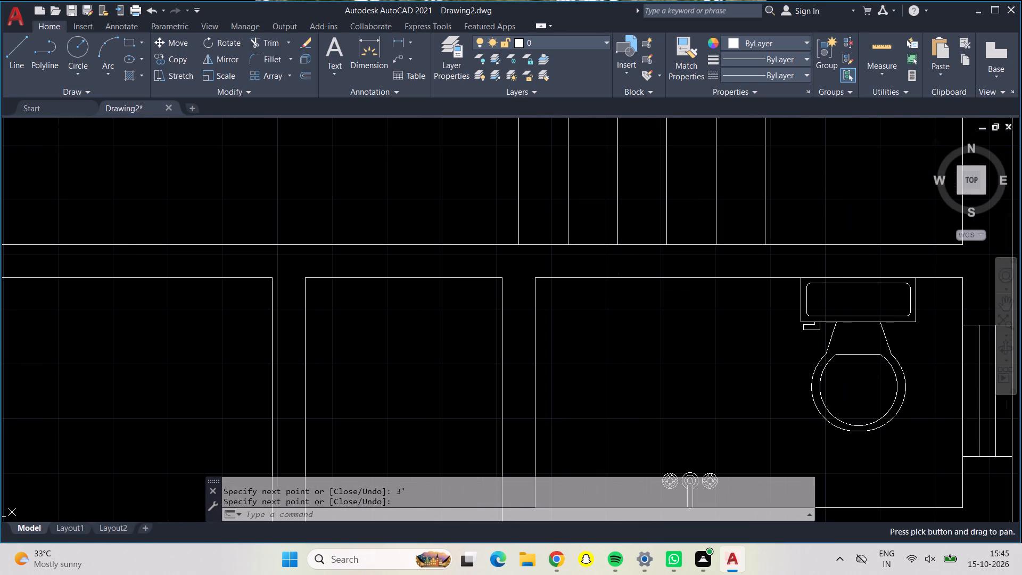
pyautogui.click(16, 48)
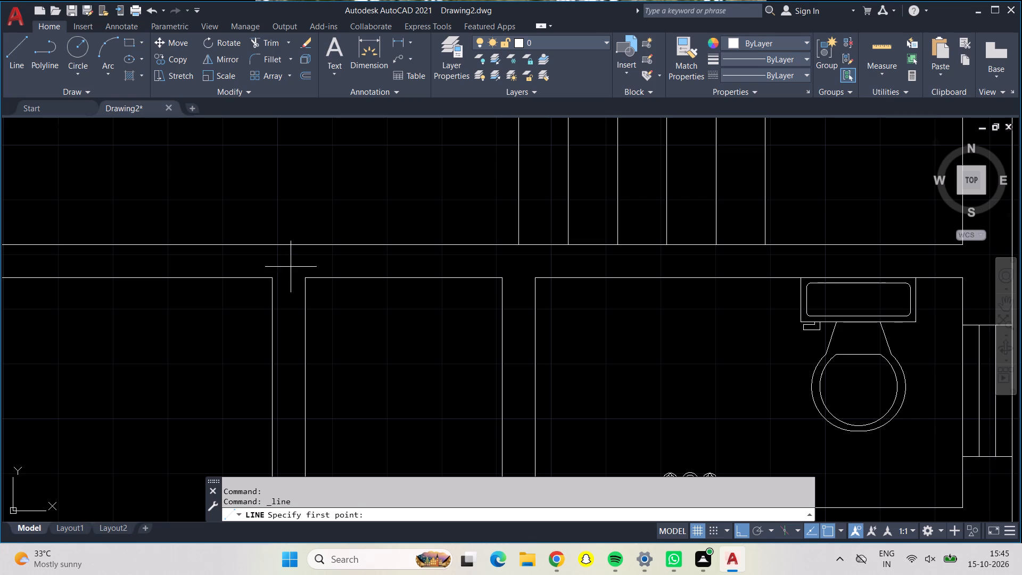
pyautogui.click(302, 279)
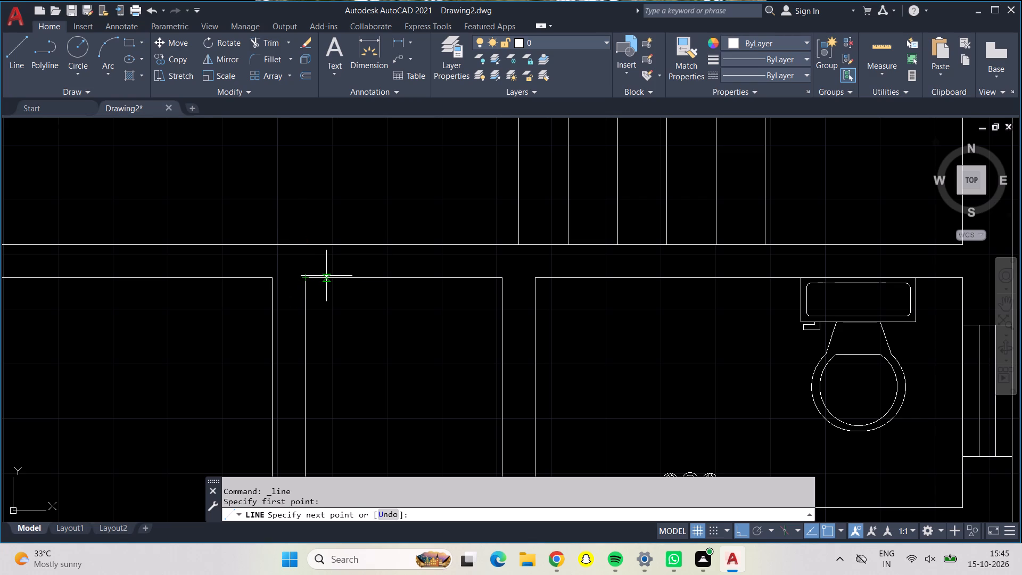
pyautogui.write('4"')
pyautogui.press('Return')
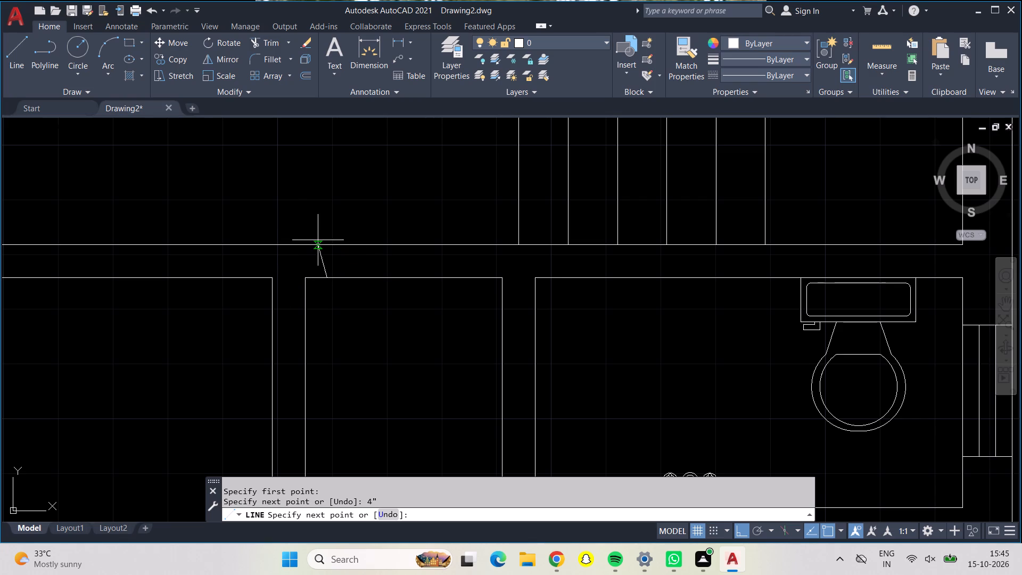
pyautogui.moveTo(324, 242); pyautogui.dragTo(329, 242)
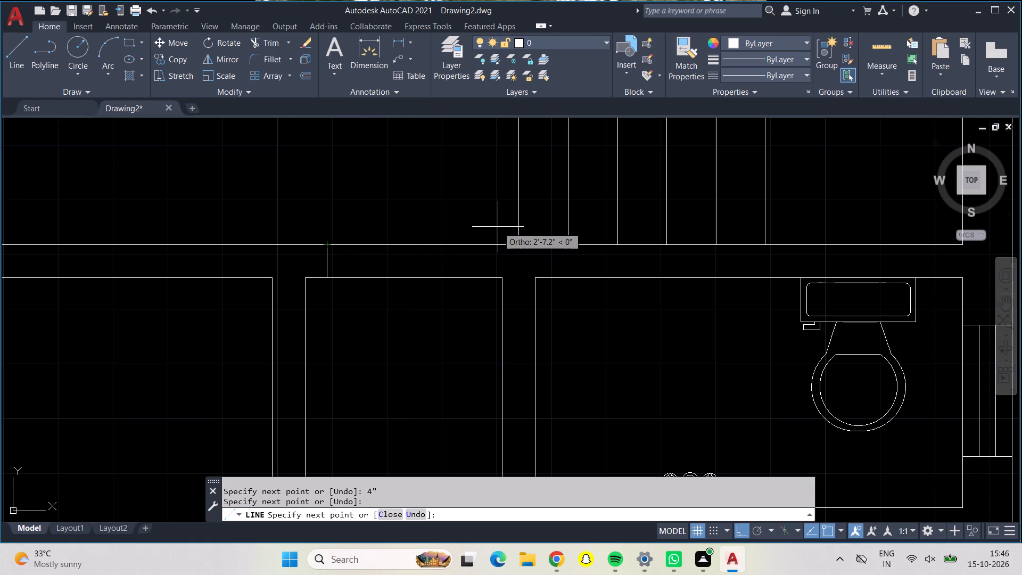
pyautogui.write("2'")
pyautogui.press('Return')
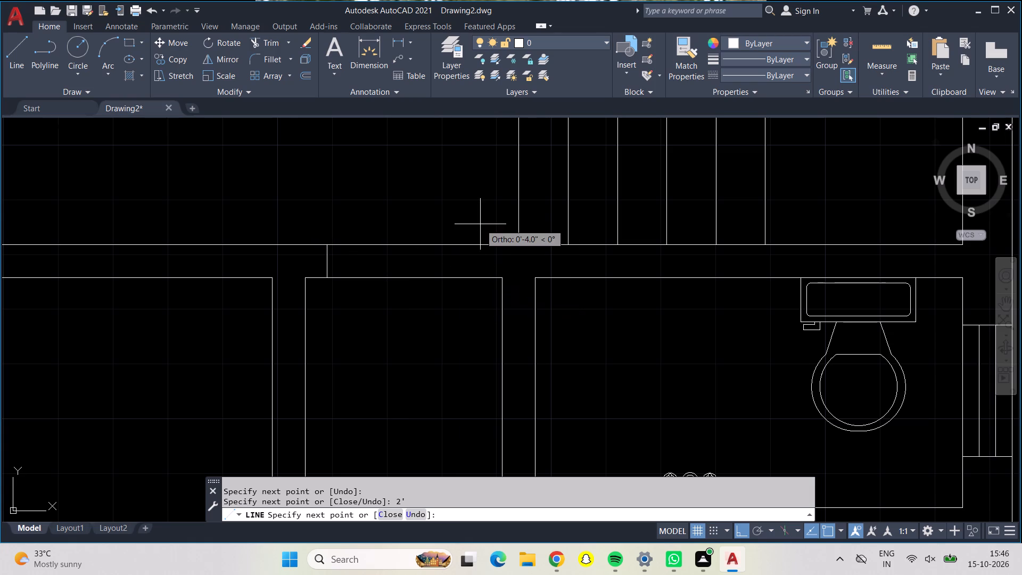
pyautogui.write('5"')
pyautogui.press('Return')
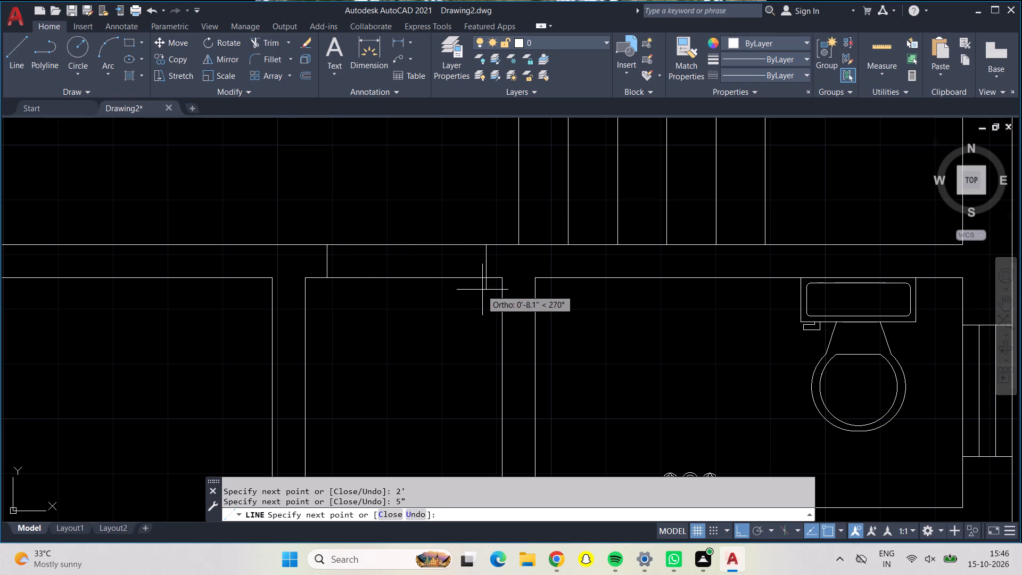
pyautogui.moveTo(489, 278); pyautogui.dragTo(474, 275)
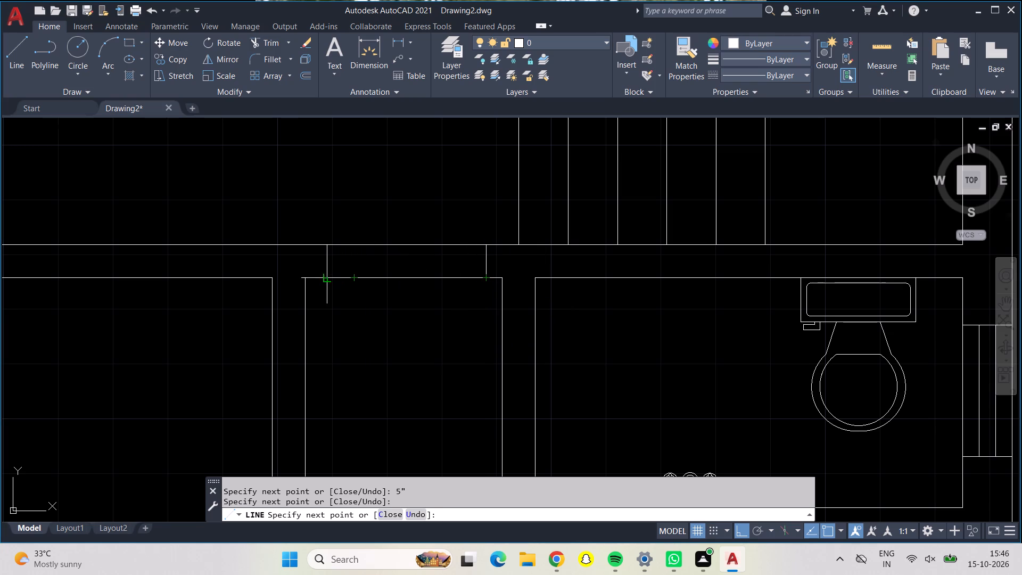
# Draw the 2'5" door leaf line southward into the south-east bedroom from the opening's west jamb and finish the line.
pyautogui.click(329, 277)
pyautogui.write('2\'5"')
pyautogui.press('Return')
pyautogui.press('Return')
# Draw a 4' wide opening in the south-west room's north wall, starting 1' west of the room's north-east corner.
pyautogui.scroll(-2, 283, 385)
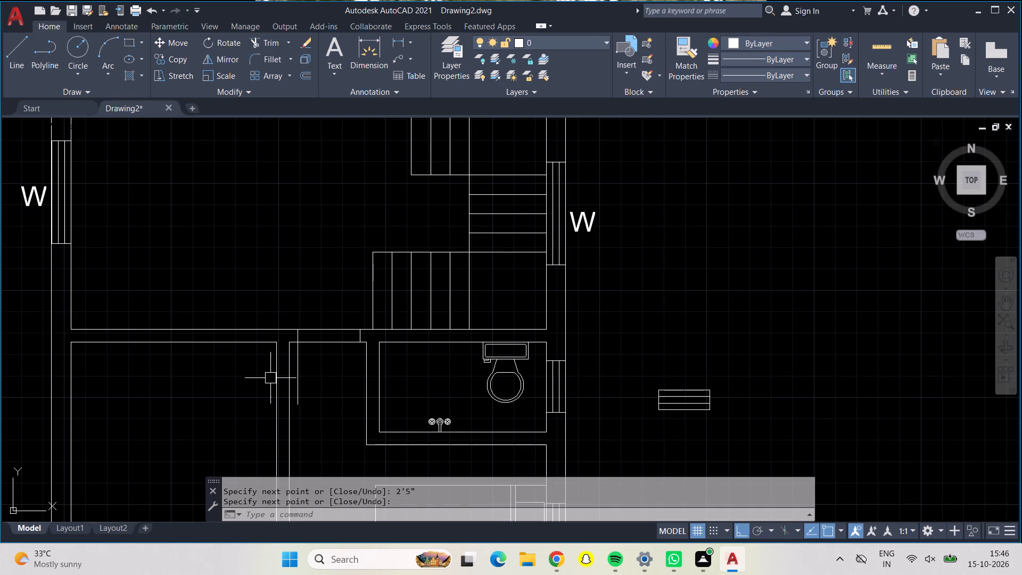
pyautogui.scroll(-1, 232, 374)
pyautogui.moveTo(231, 374); pyautogui.dragTo(395, 273, button='middle')
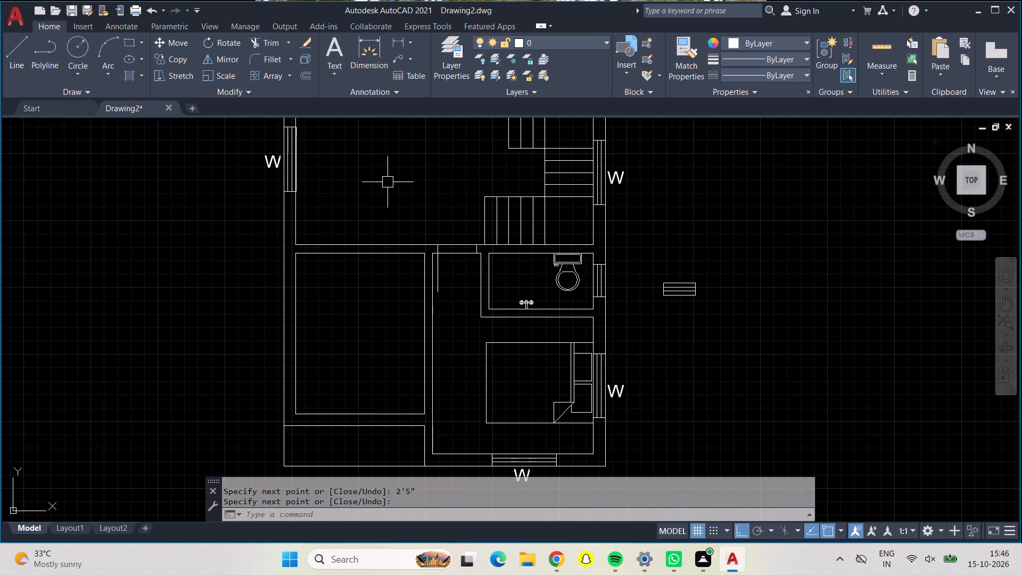
pyautogui.click(15, 54)
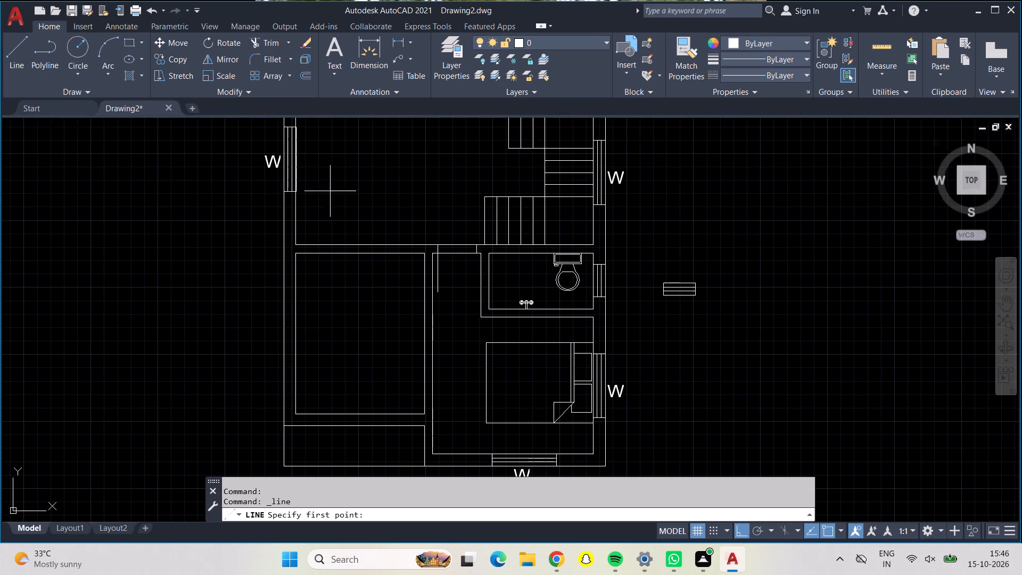
pyautogui.scroll(3, 409, 242)
pyautogui.moveTo(463, 282); pyautogui.dragTo(455, 281)
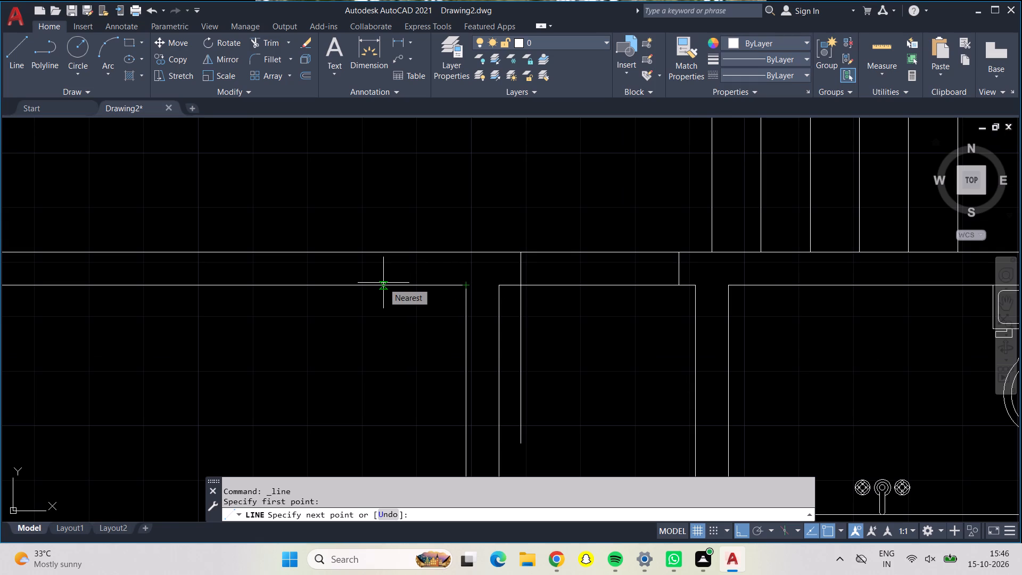
pyautogui.write("1'")
pyautogui.press('Return')
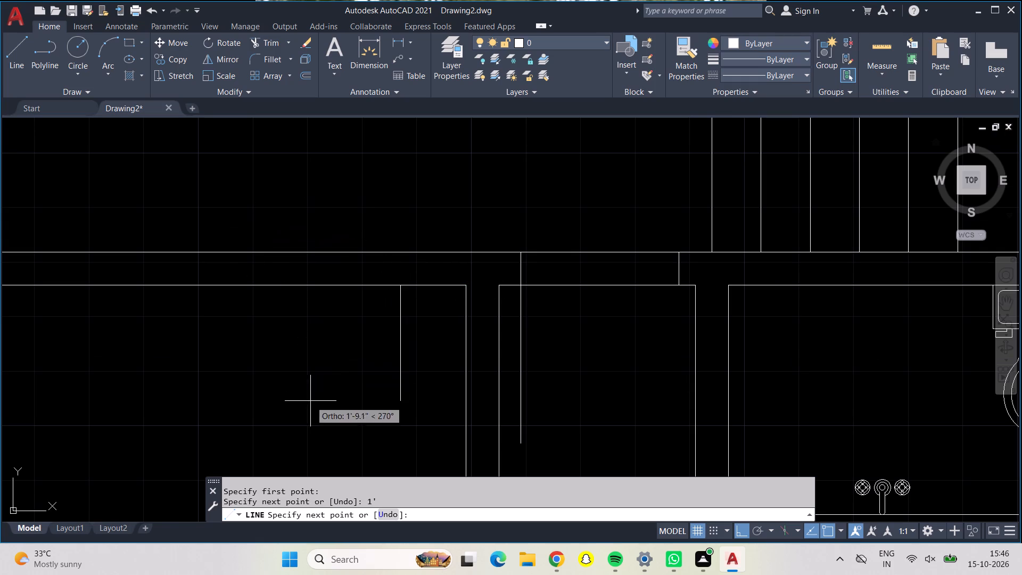
pyautogui.click(401, 251)
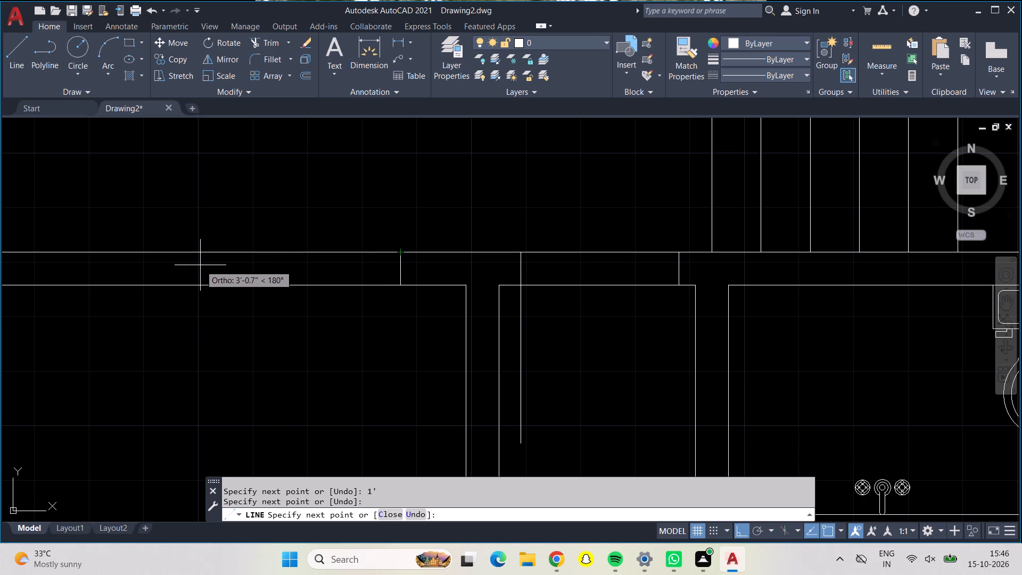
pyautogui.write("4'")
pyautogui.press('Return')
pyautogui.scroll(-2, 200, 265)
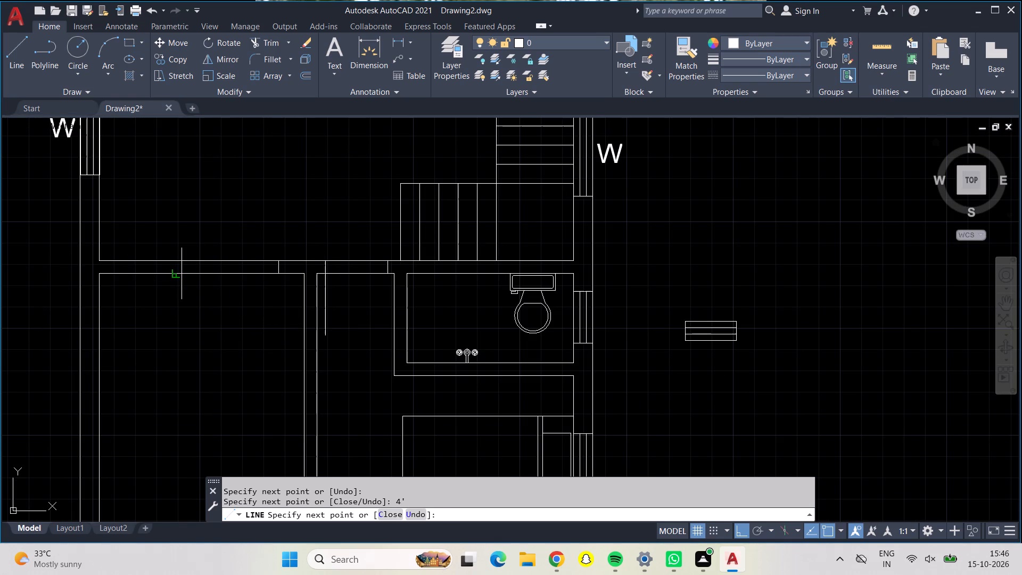
pyautogui.moveTo(175, 274); pyautogui.dragTo(198, 261)
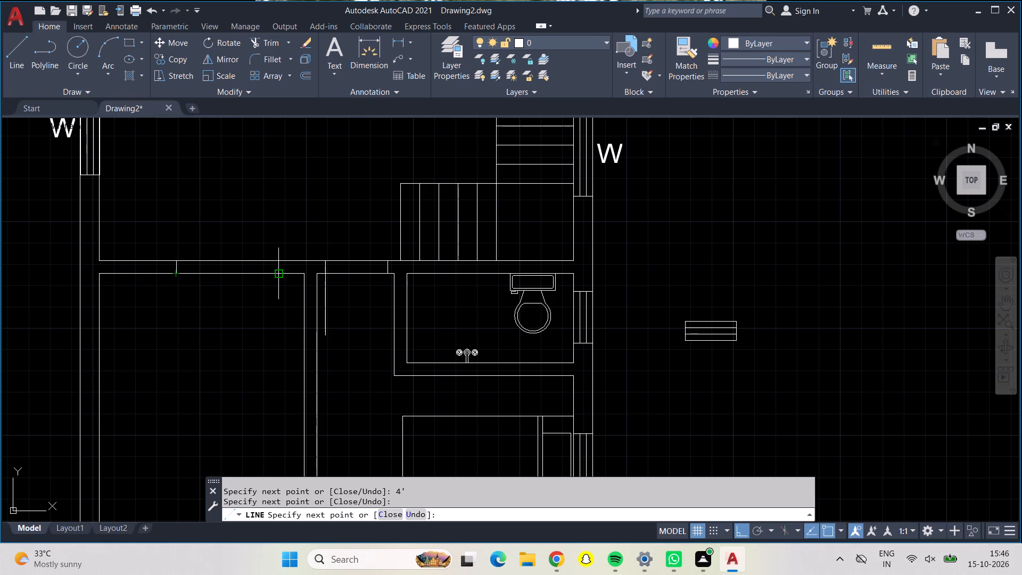
pyautogui.click(278, 274)
pyautogui.press('Return')
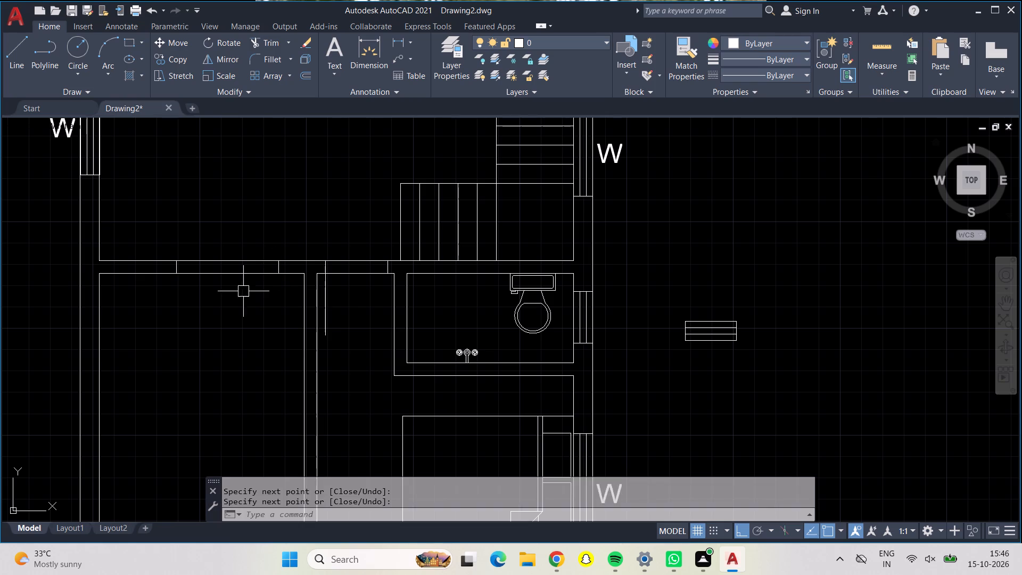
# Draw a 2'5" wide door opening in the southern bathroom's west wall, starting 6" south of the adjoining bedroom's north corner.
pyautogui.scroll(-2, 246, 299)
pyautogui.scroll(4, 302, 325)
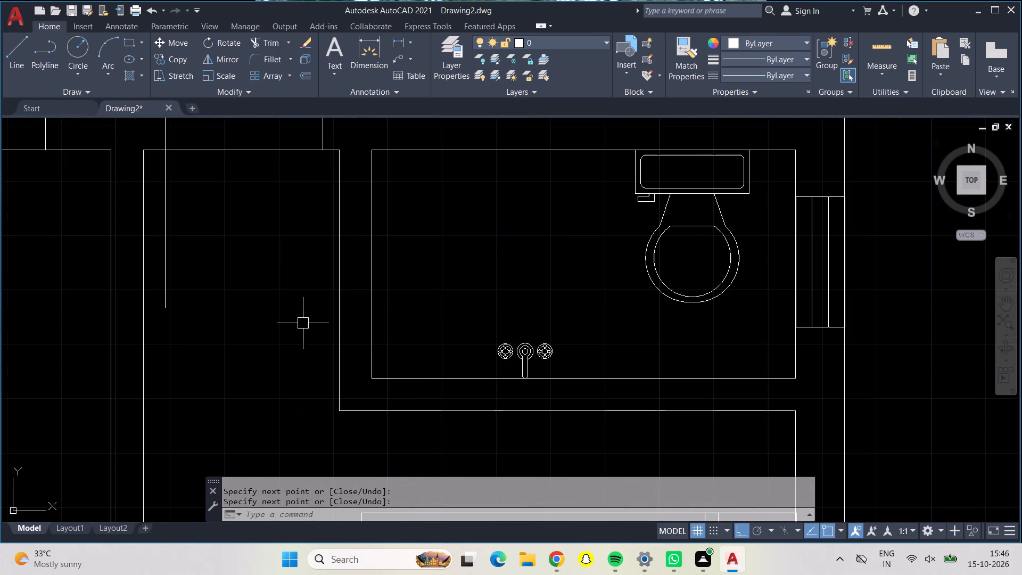
pyautogui.click(17, 43)
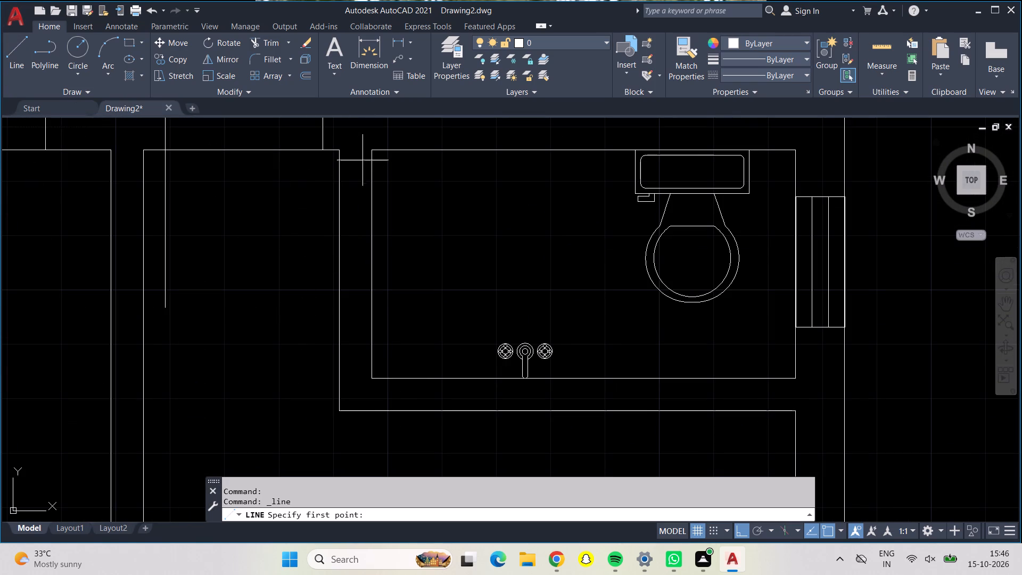
pyautogui.click(340, 151)
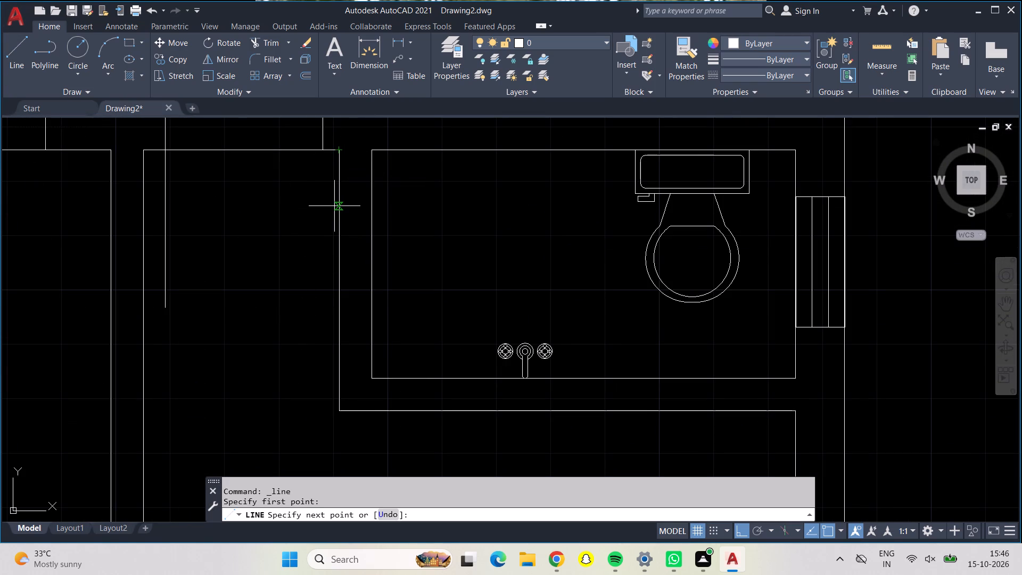
pyautogui.write('6"')
pyautogui.press('Return')
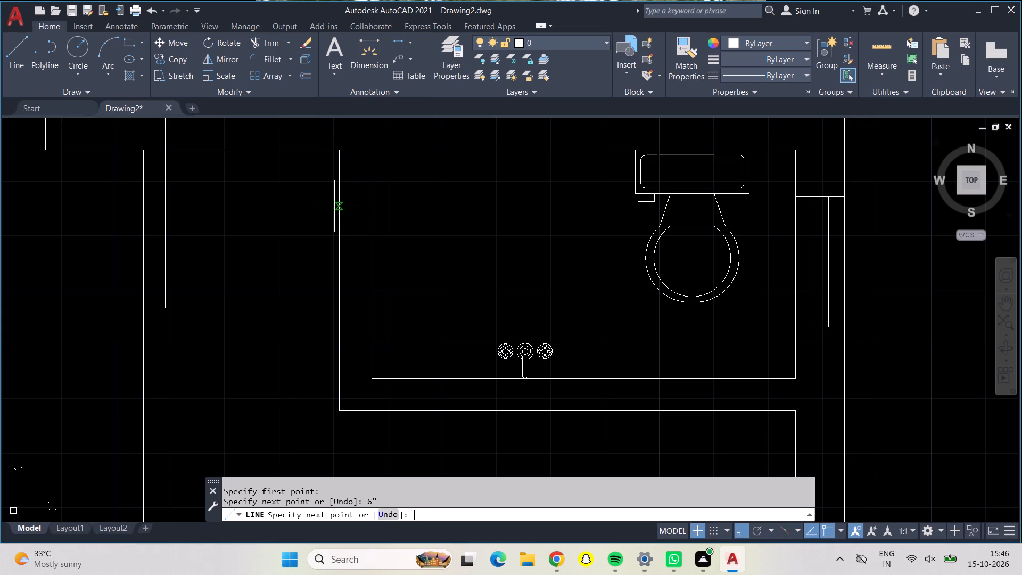
pyautogui.click(373, 184)
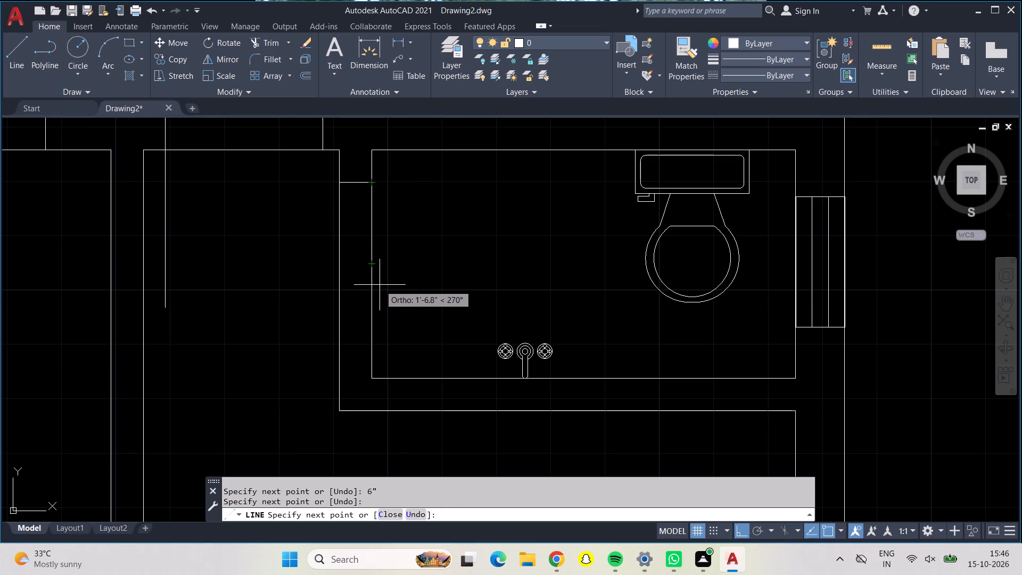
pyautogui.write('2\'5"')
pyautogui.press('Return')
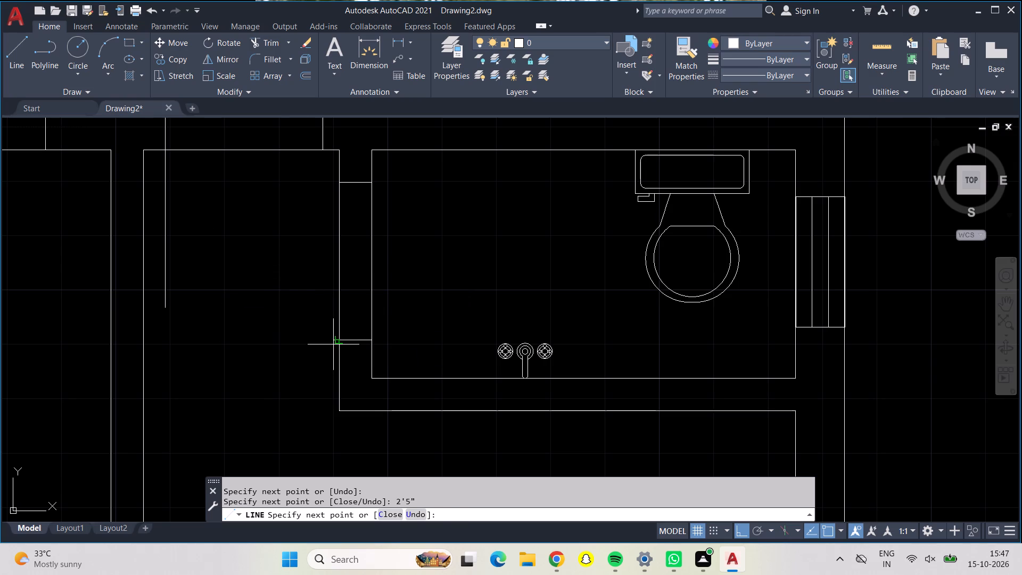
pyautogui.moveTo(339, 338); pyautogui.dragTo(341, 333)
# Draw the 2'5" door leaf line eastward into the southern bathroom from the opening's north jamb and end the line.
pyautogui.click(342, 183)
pyautogui.click(372, 181)
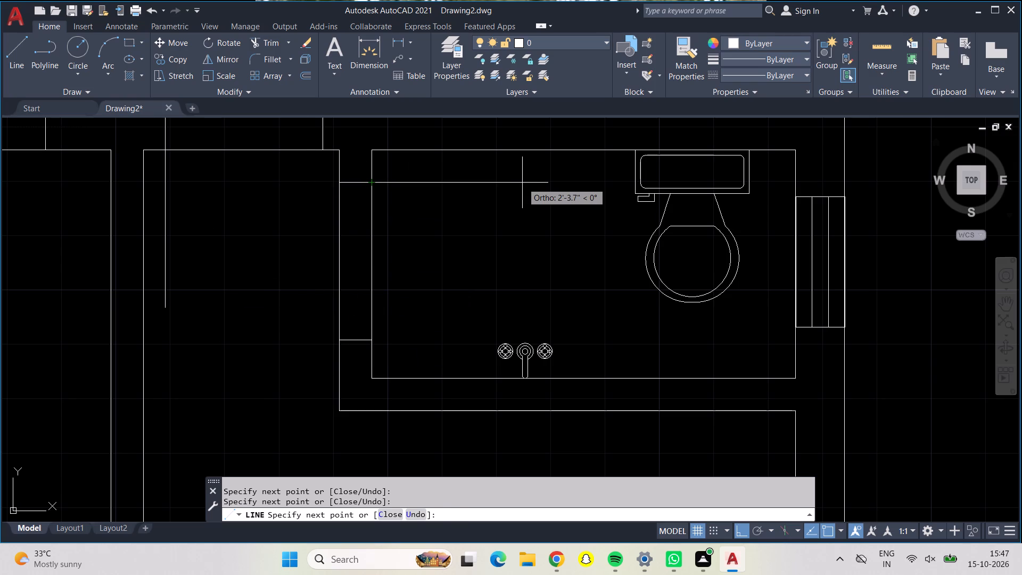
pyautogui.write('2\'5"')
pyautogui.press('Return')
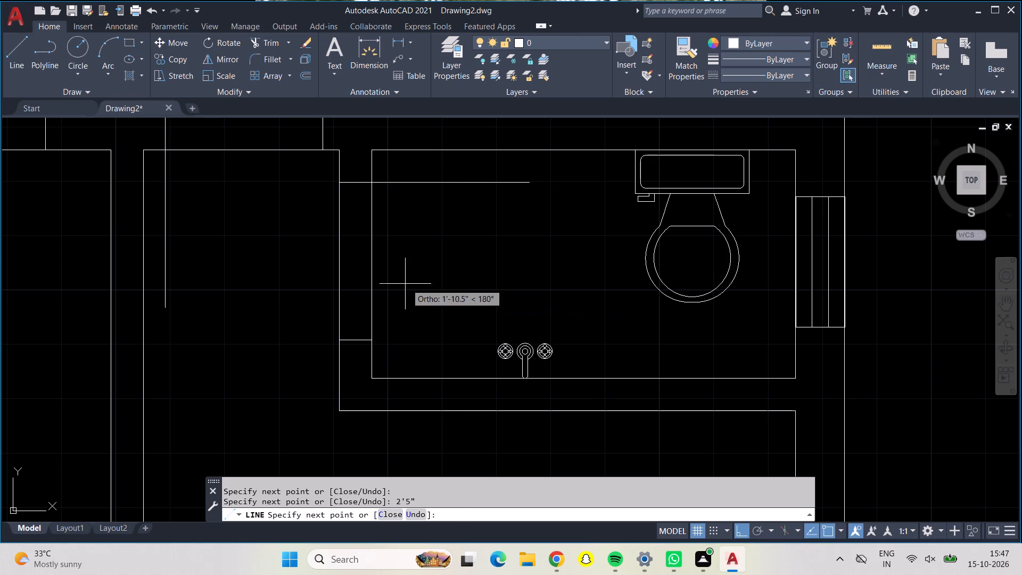
pyautogui.press('Escape')
# Trim the wall lines across the door openings of the two northern bathrooms and the two northern bedrooms.
pyautogui.scroll(-3, 454, 282)
pyautogui.moveTo(407, 326); pyautogui.dragTo(401, 263, button='middle')
pyautogui.moveTo(311, 245); pyautogui.dragTo(312, 336, button='middle')
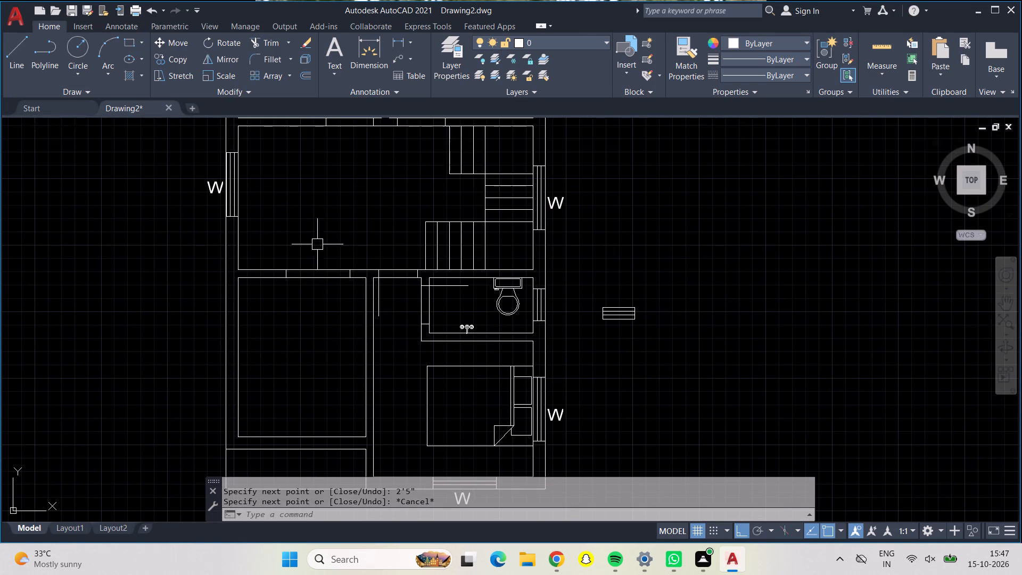
pyautogui.moveTo(342, 199); pyautogui.dragTo(305, 431, button='middle')
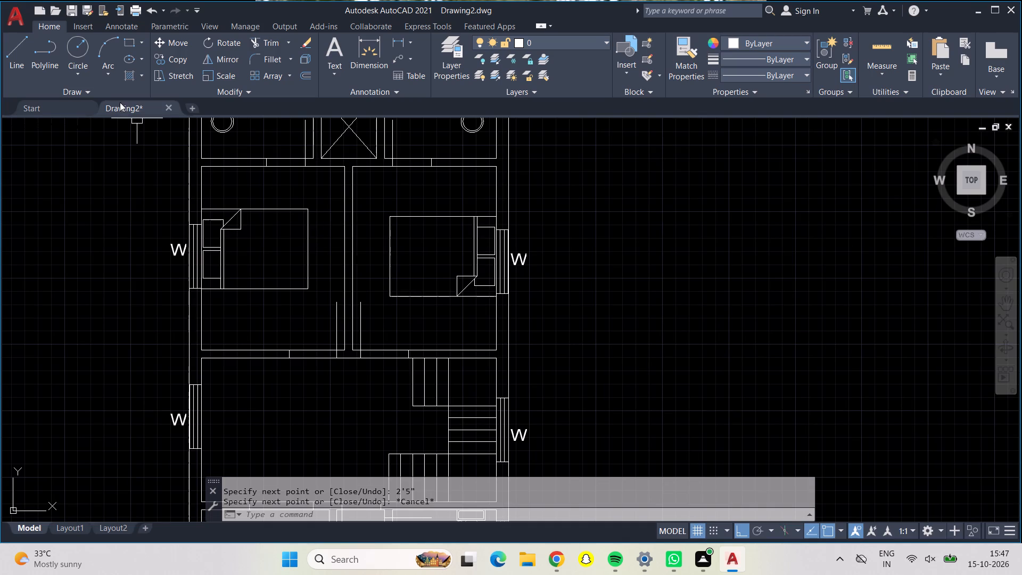
pyautogui.click(267, 47)
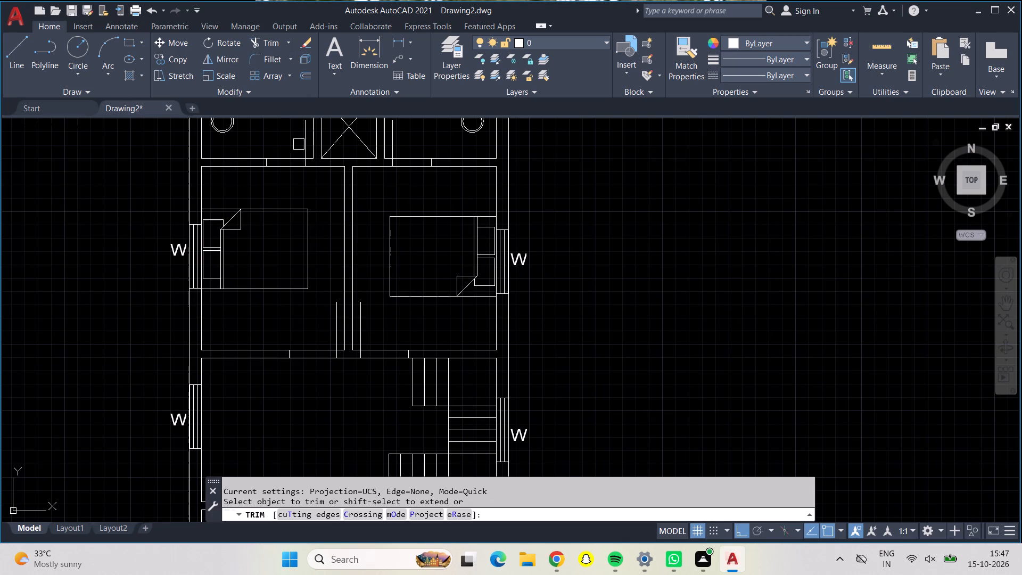
pyautogui.moveTo(283, 149); pyautogui.dragTo(288, 171)
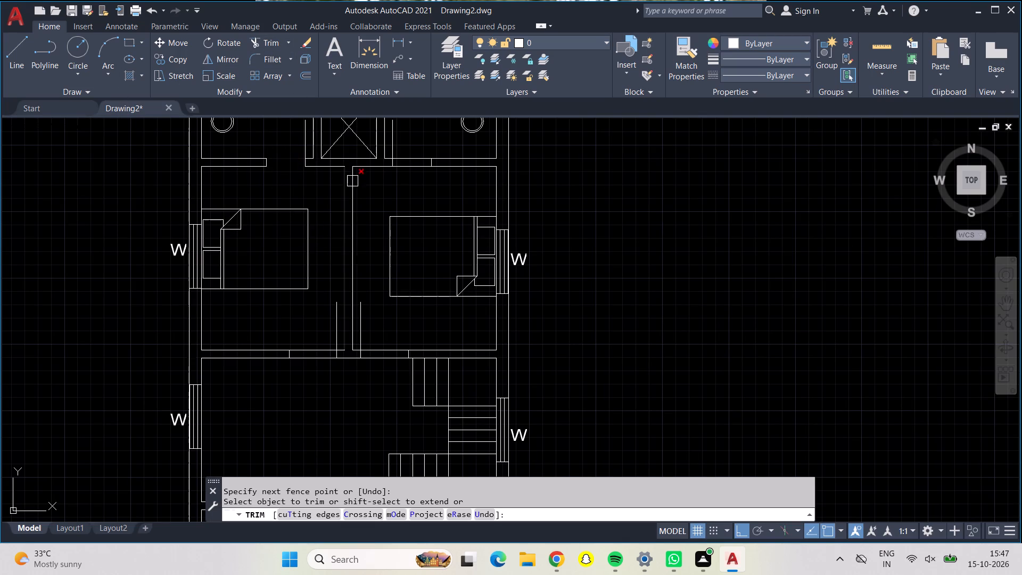
pyautogui.moveTo(409, 147); pyautogui.dragTo(407, 187)
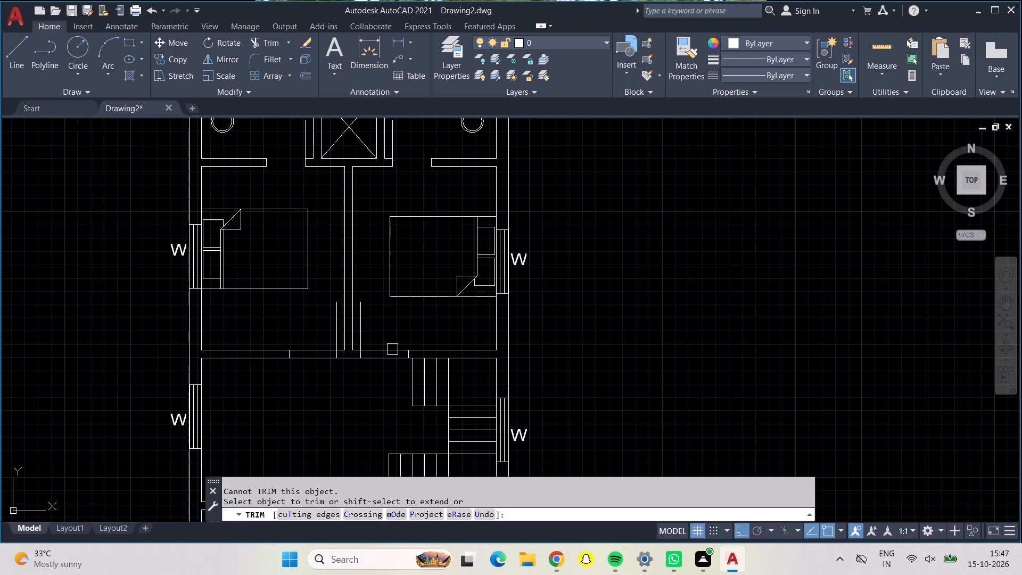
pyautogui.moveTo(382, 331); pyautogui.dragTo(383, 363)
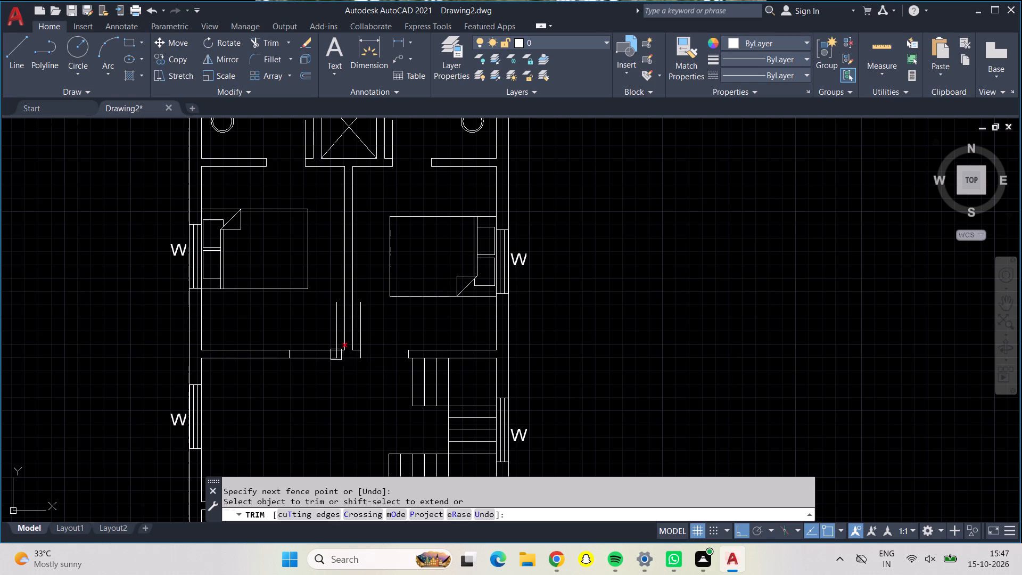
pyautogui.moveTo(309, 330); pyautogui.dragTo(316, 379)
# Trim the wall lines across the south-west room's opening, the south-east bedroom's door opening and the southern bathroom's door opening.
pyautogui.scroll(-1, 314, 376)
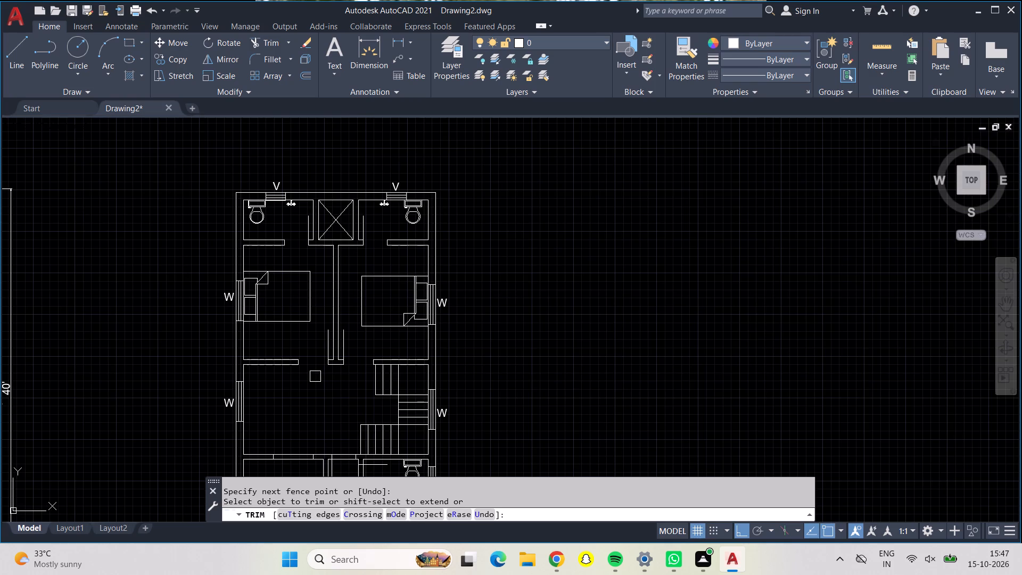
pyautogui.moveTo(315, 376); pyautogui.dragTo(303, 258, button='middle')
pyautogui.scroll(1, 283, 348)
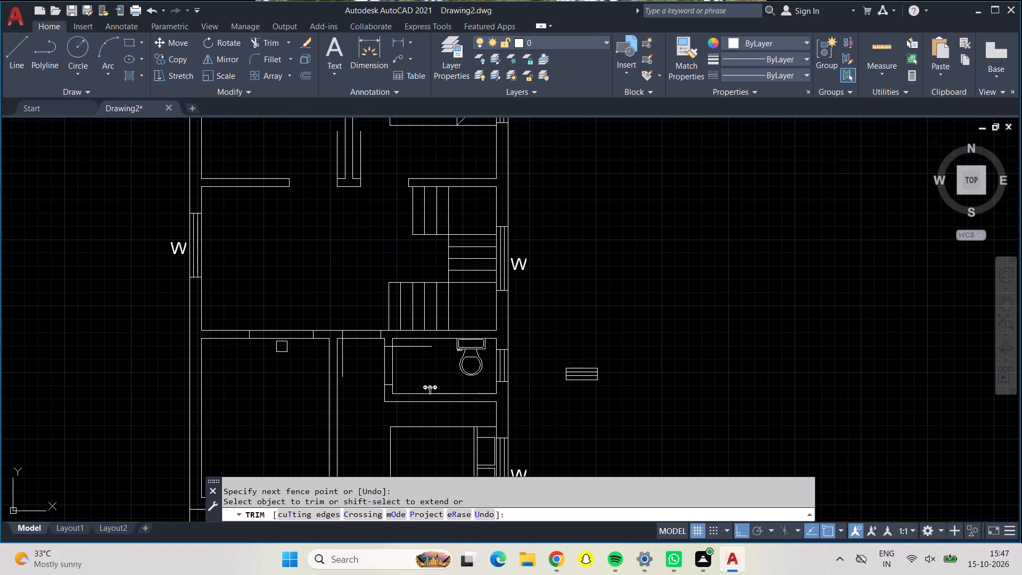
pyautogui.moveTo(279, 293); pyautogui.dragTo(283, 343)
pyautogui.moveTo(359, 317); pyautogui.dragTo(359, 351)
pyautogui.moveTo(368, 358); pyautogui.dragTo(397, 362)
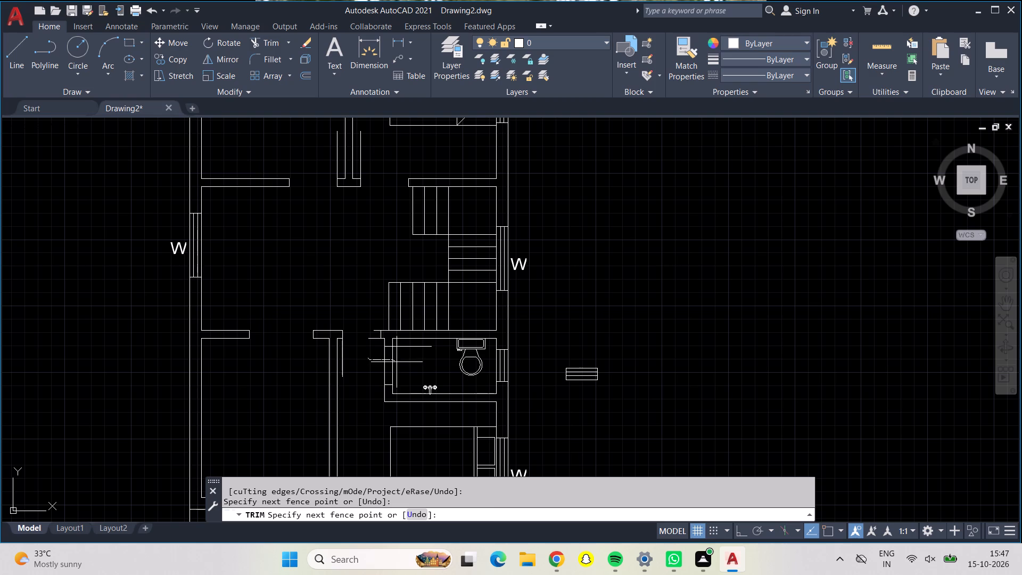
pyautogui.moveTo(397, 362); pyautogui.dragTo(398, 362)
pyautogui.scroll(1, 383, 349)
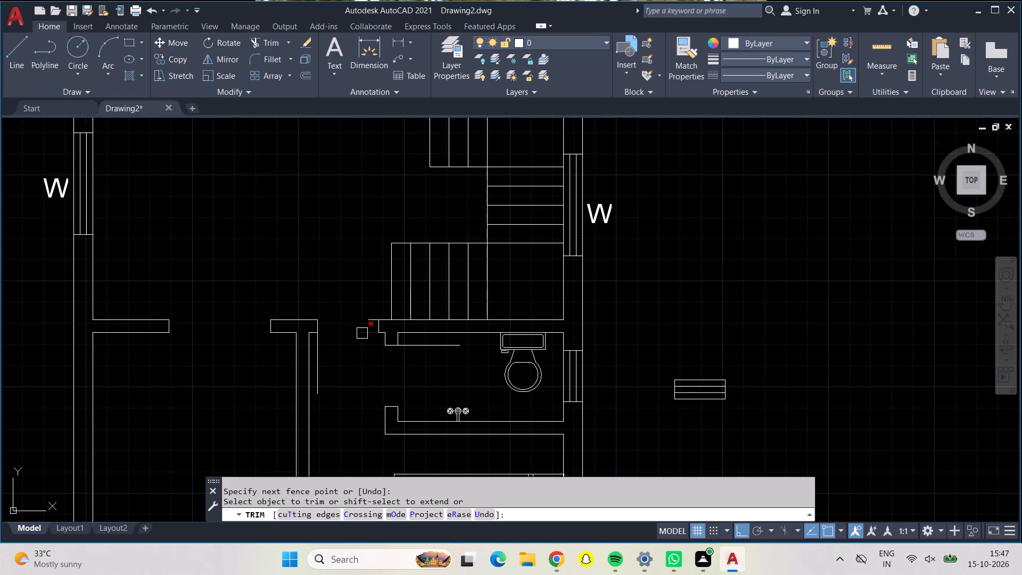
pyautogui.scroll(4, 362, 336)
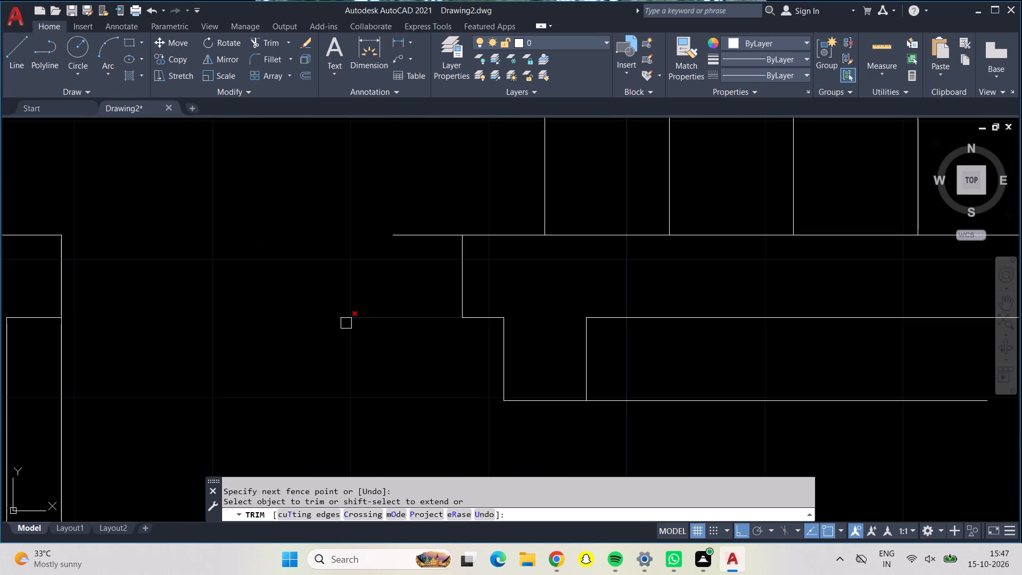
pyautogui.press('Escape')
# Draw lines from the south-east bedroom opening's west jamb to the north wall stub, across the wall thickness, and back to that jamb.
pyautogui.click(12, 58)
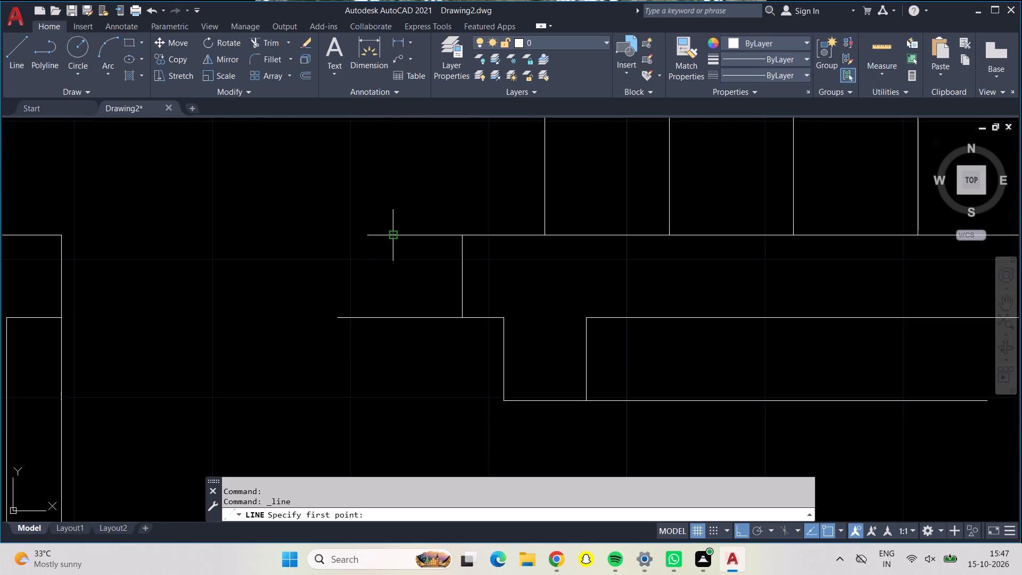
pyautogui.press('Escape')
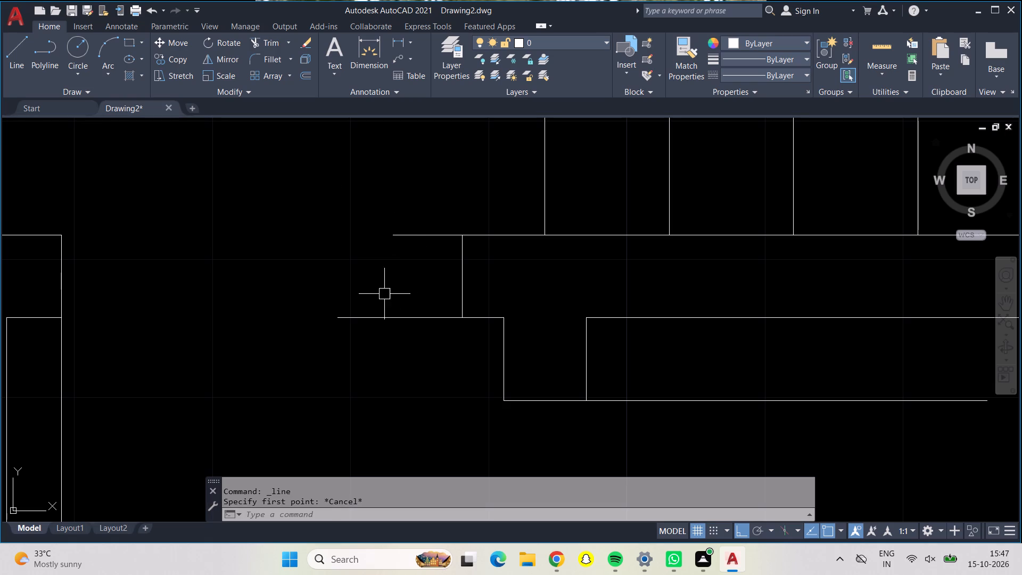
pyautogui.click(19, 57)
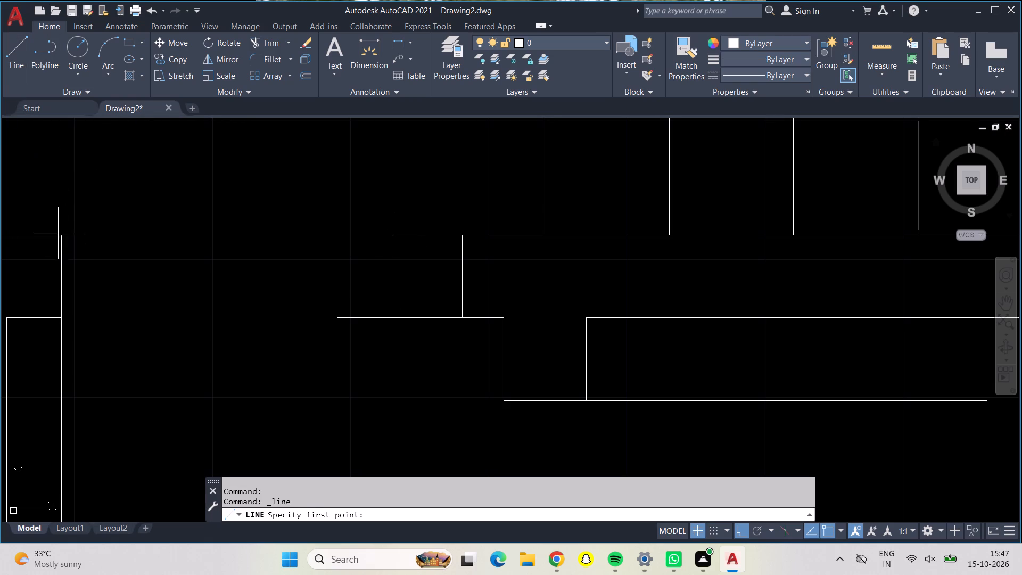
pyautogui.moveTo(58, 233); pyautogui.dragTo(101, 236)
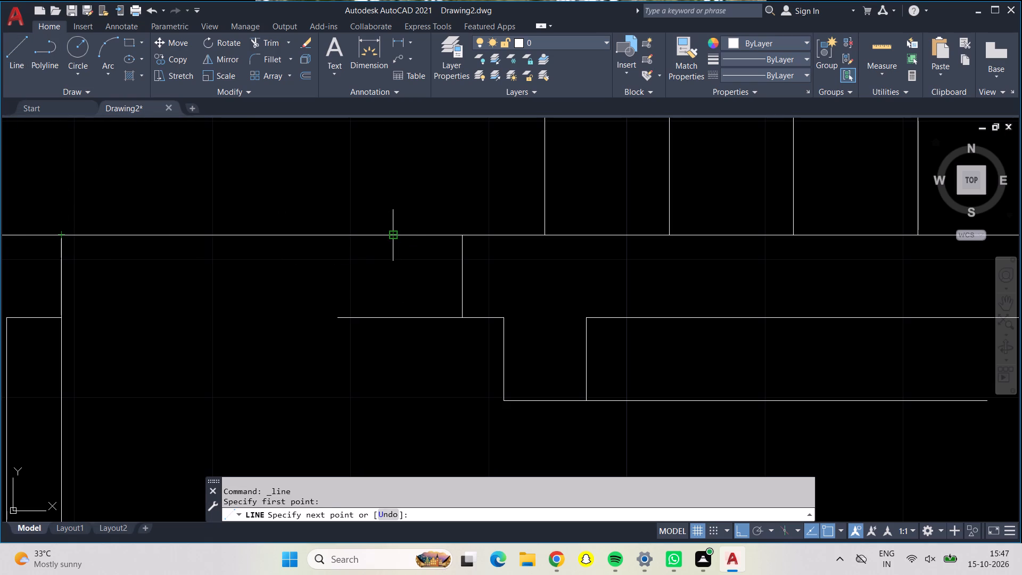
pyautogui.click(393, 232)
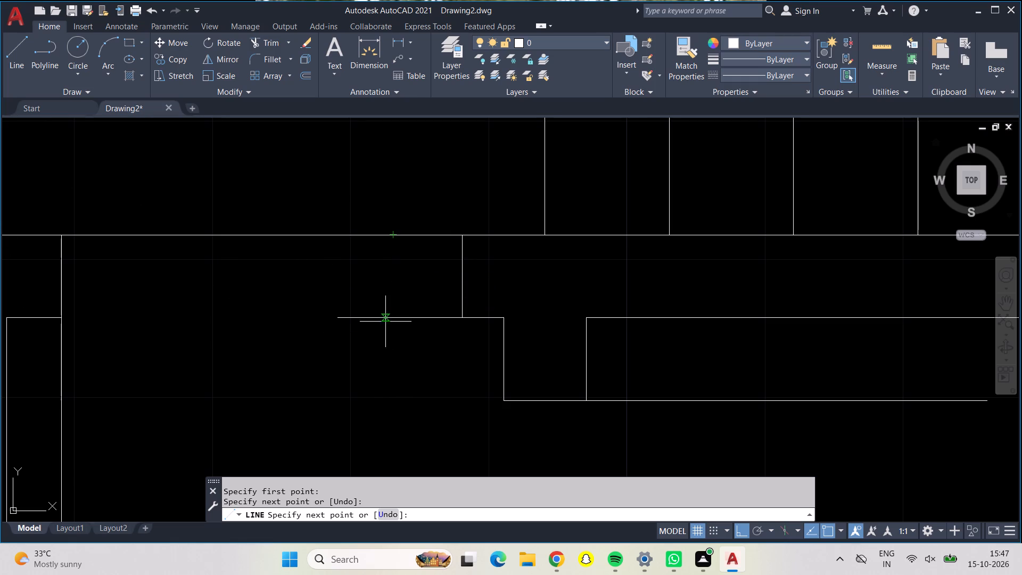
pyautogui.moveTo(392, 320); pyautogui.dragTo(369, 318)
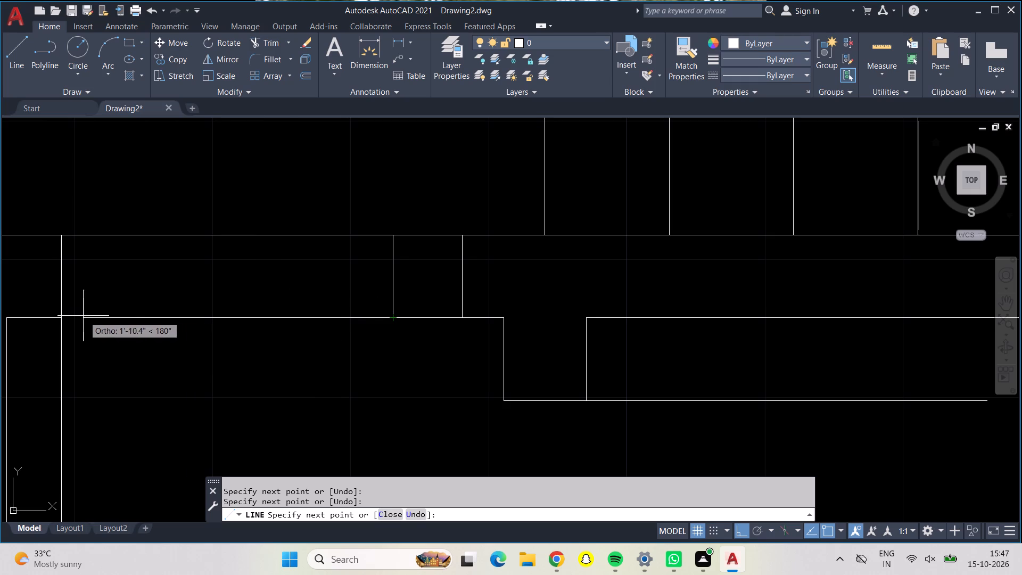
pyautogui.click(56, 319)
pyautogui.press('Escape')
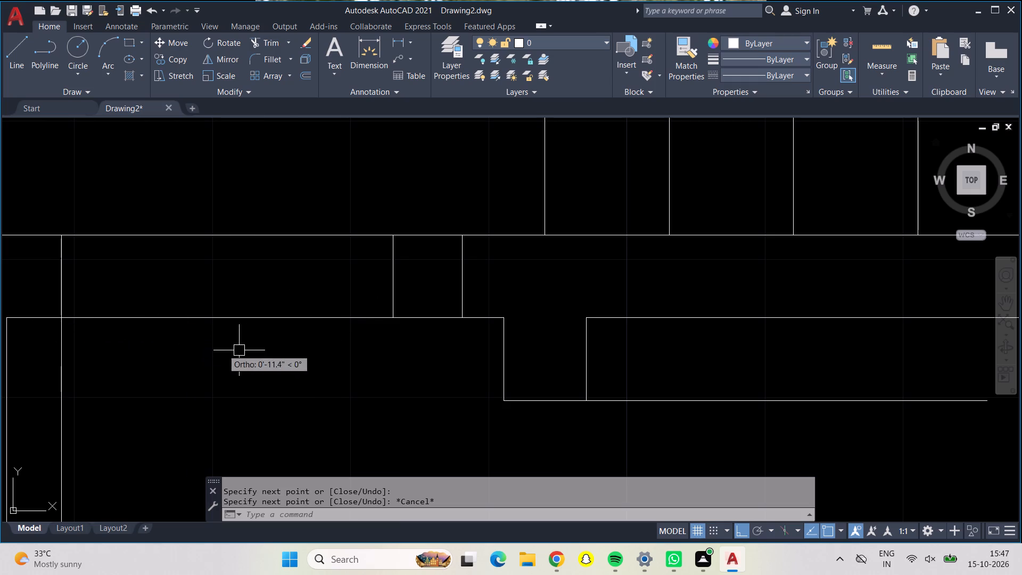
# Measure the south-east bedroom's door opening between its west jamb and the new line across the wall.
pyautogui.scroll(-2, 251, 351)
pyautogui.moveTo(301, 370); pyautogui.dragTo(301, 341, button='middle')
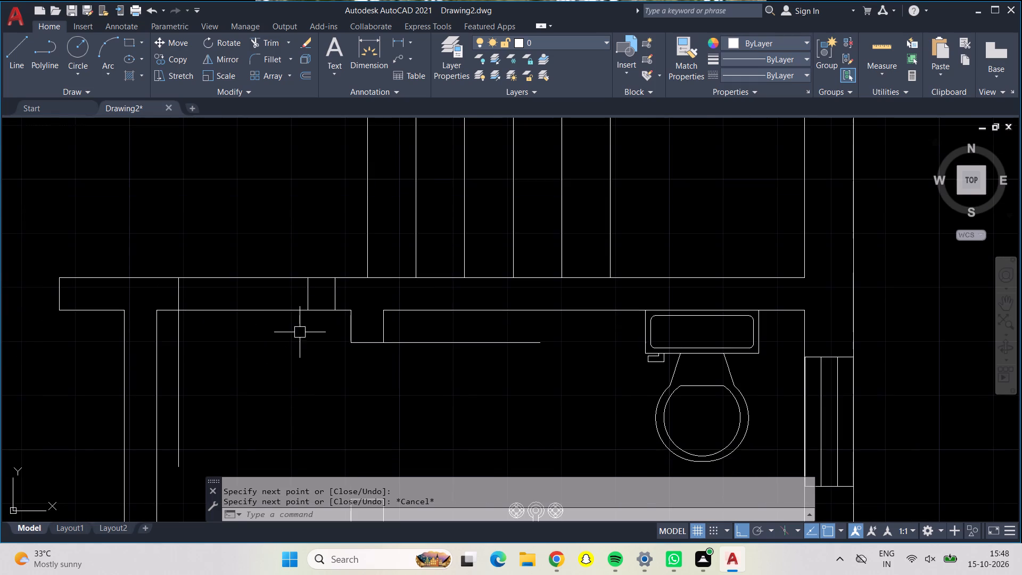
pyautogui.scroll(-1, 300, 332)
pyautogui.moveTo(308, 369); pyautogui.dragTo(297, 300, button='middle')
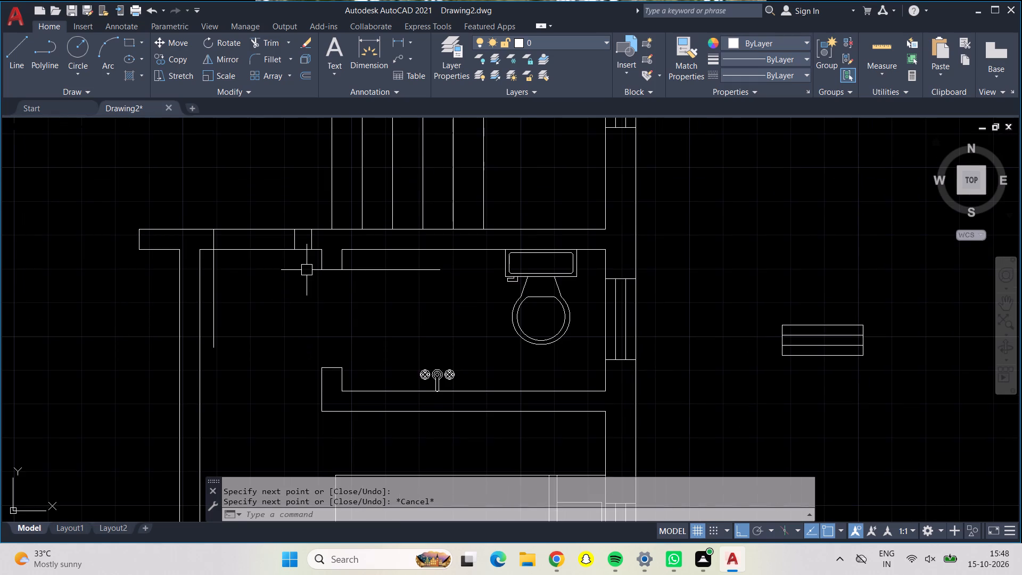
pyautogui.scroll(3, 307, 232)
pyautogui.scroll(-2, 307, 232)
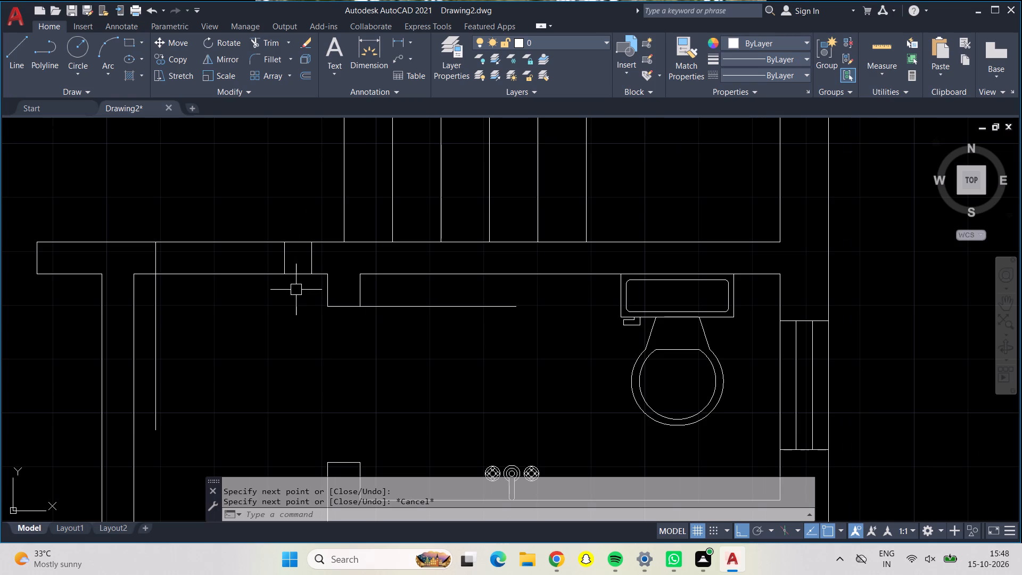
pyautogui.click(865, 45)
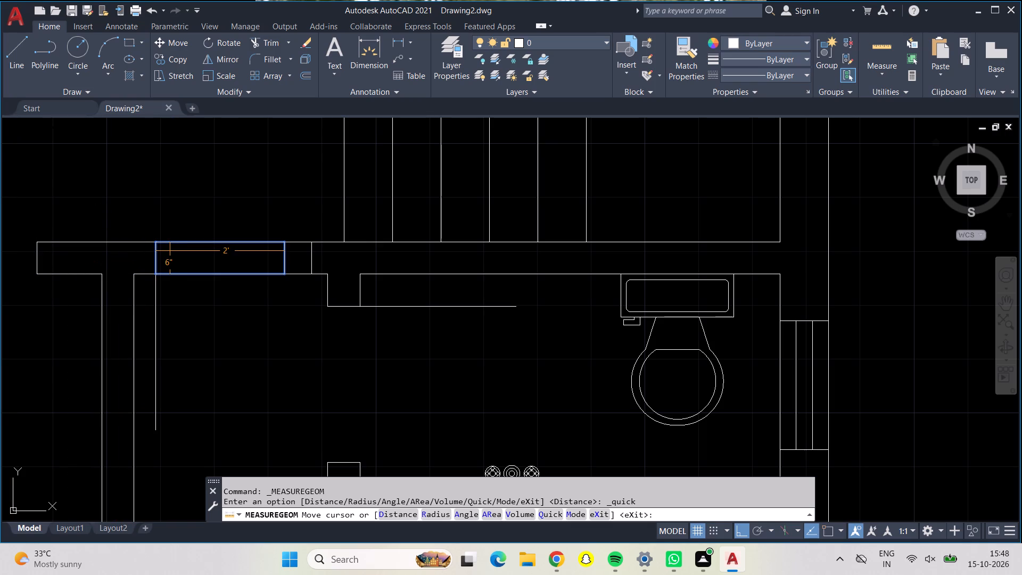
pyautogui.press('Escape')
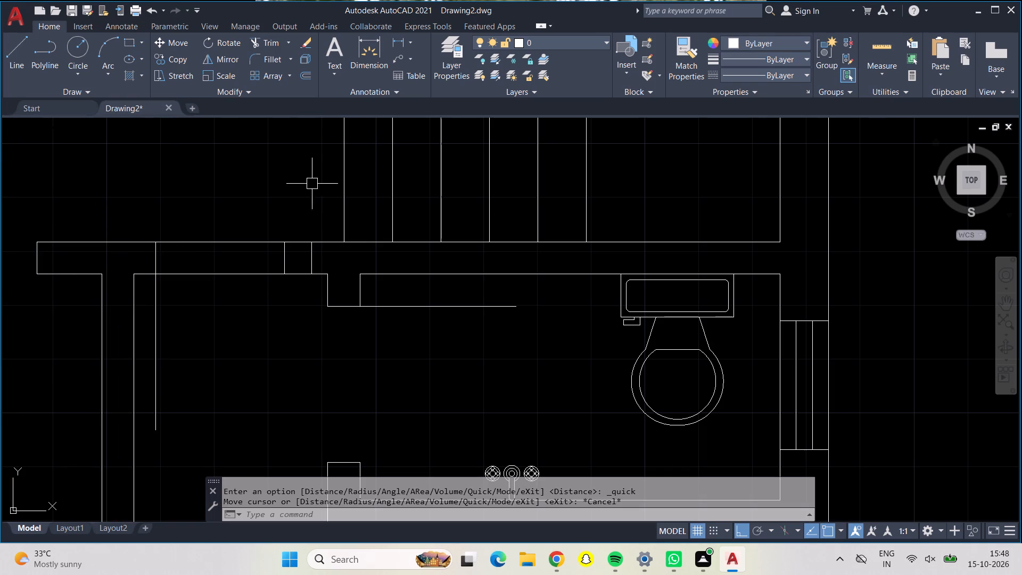
# Trim both wall lines between the south-east bedroom door's west jamb and the new jamb line, and finish trimming.
pyautogui.click(272, 38)
pyautogui.moveTo(249, 199); pyautogui.dragTo(246, 289)
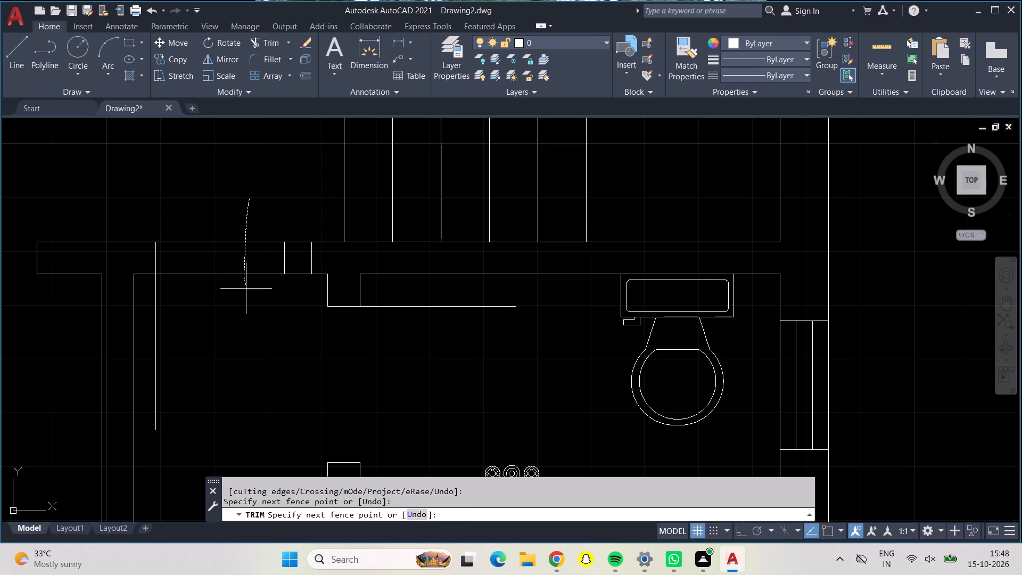
pyautogui.moveTo(246, 289); pyautogui.dragTo(246, 291)
pyautogui.click(273, 271)
pyautogui.scroll(-2, 271, 274)
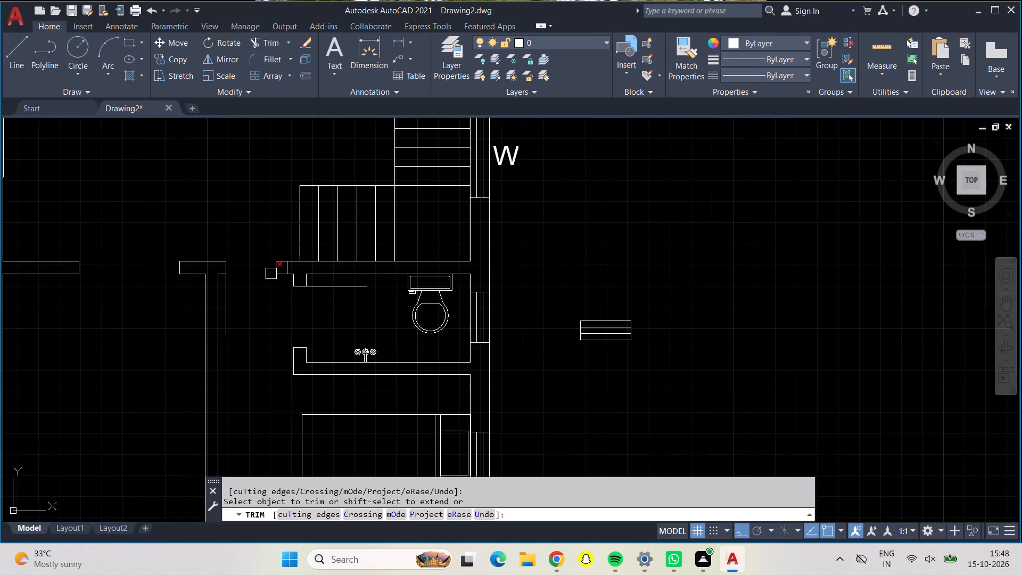
pyautogui.scroll(-1, 264, 339)
pyautogui.moveTo(264, 339); pyautogui.dragTo(265, 274, button='middle')
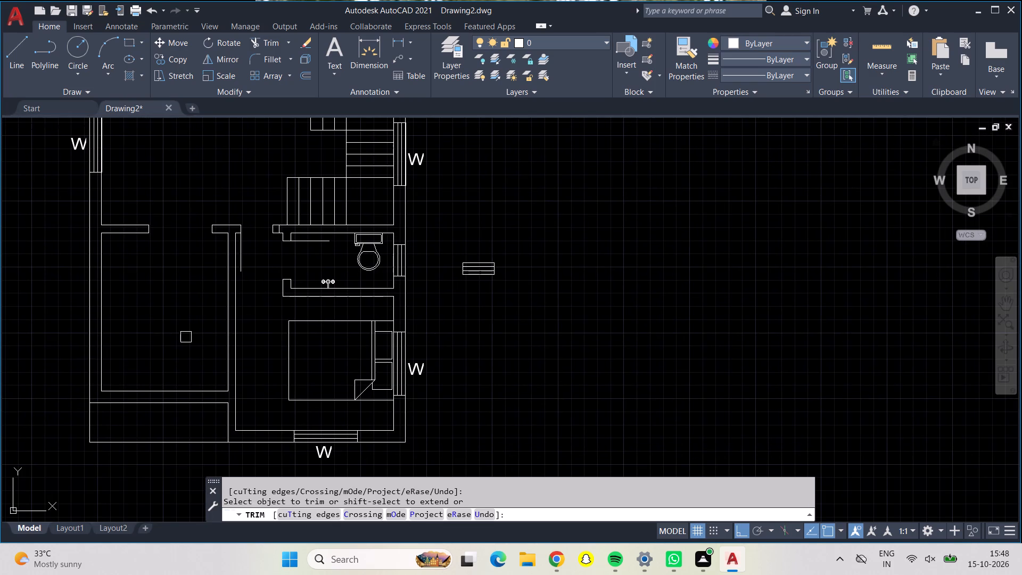
pyautogui.moveTo(186, 337); pyautogui.dragTo(209, 440, button='middle')
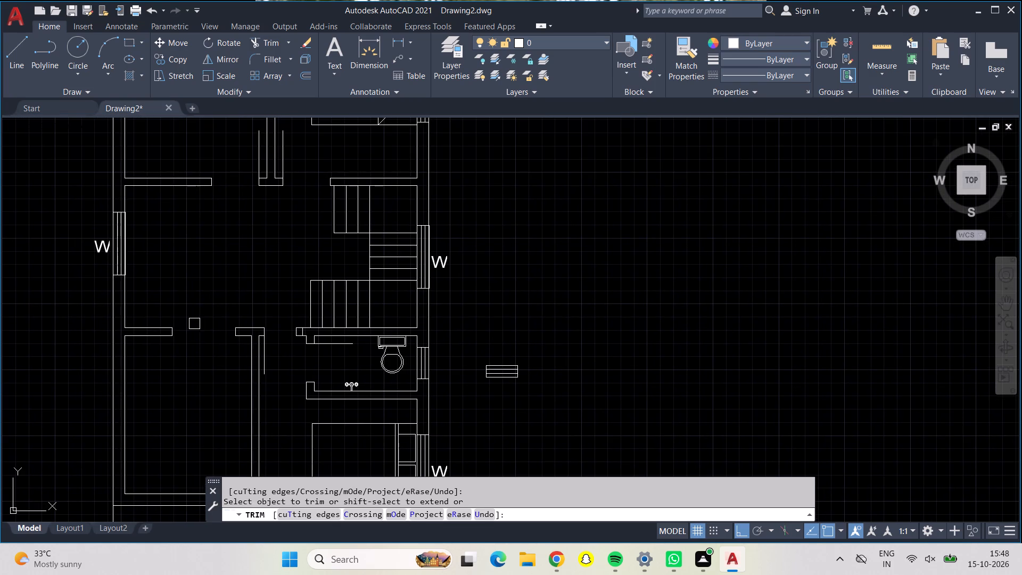
pyautogui.moveTo(194, 314); pyautogui.dragTo(192, 410, button='middle')
pyautogui.scroll(1, 194, 389)
pyautogui.scroll(-1, 194, 389)
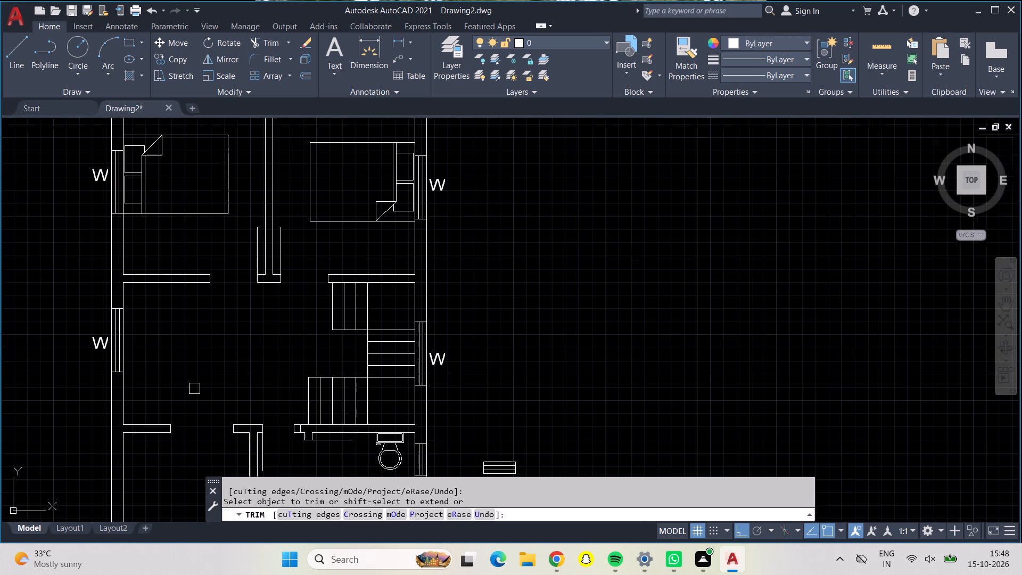
pyautogui.moveTo(238, 340); pyautogui.dragTo(229, 437, button='middle')
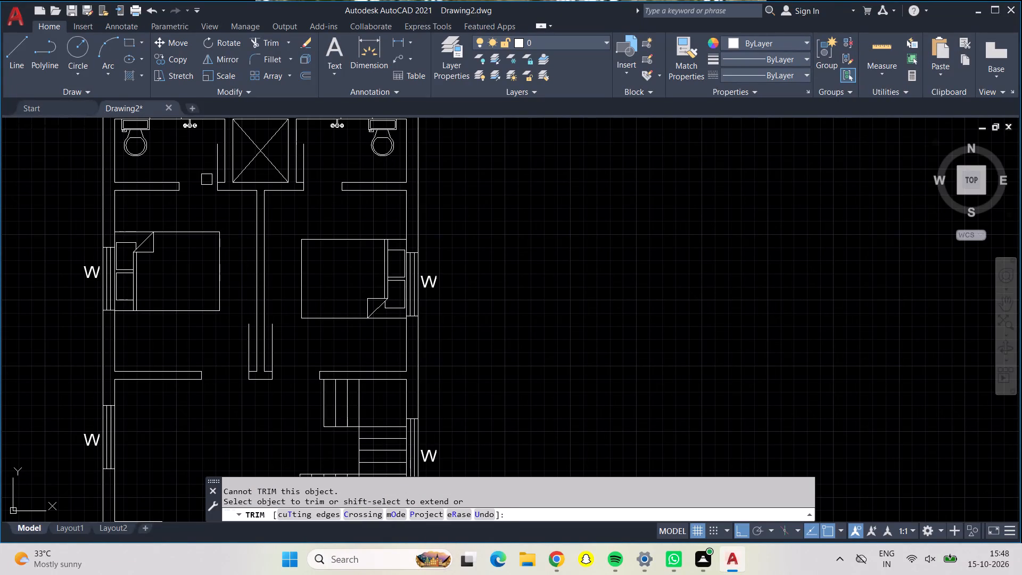
pyautogui.press('Return')
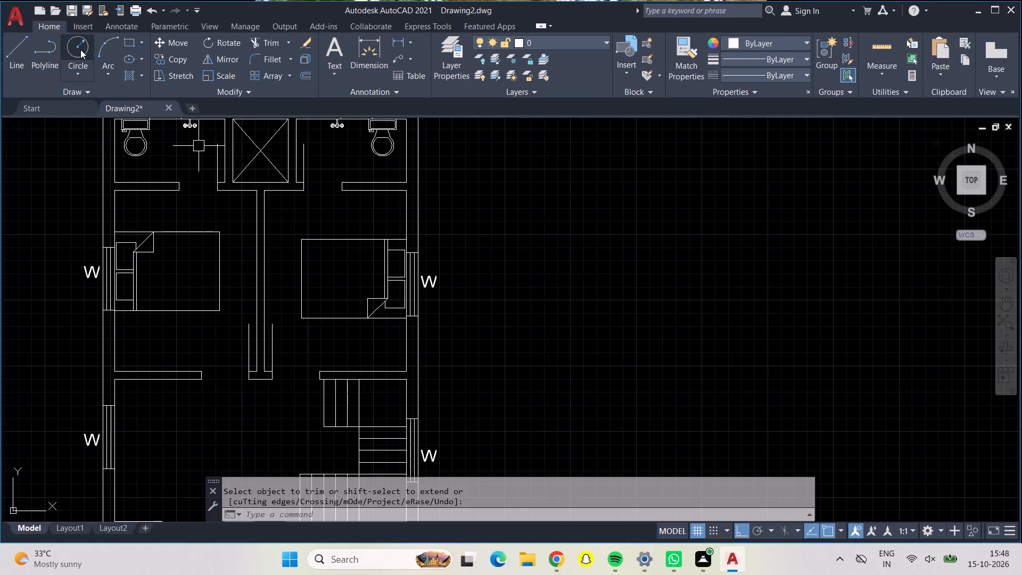
# Draw a 2'5" radius door-swing circle centred at the base of the north-east bathroom's door leaf, reaching the opposite jamb.
pyautogui.click(80, 50)
pyautogui.scroll(2, 311, 183)
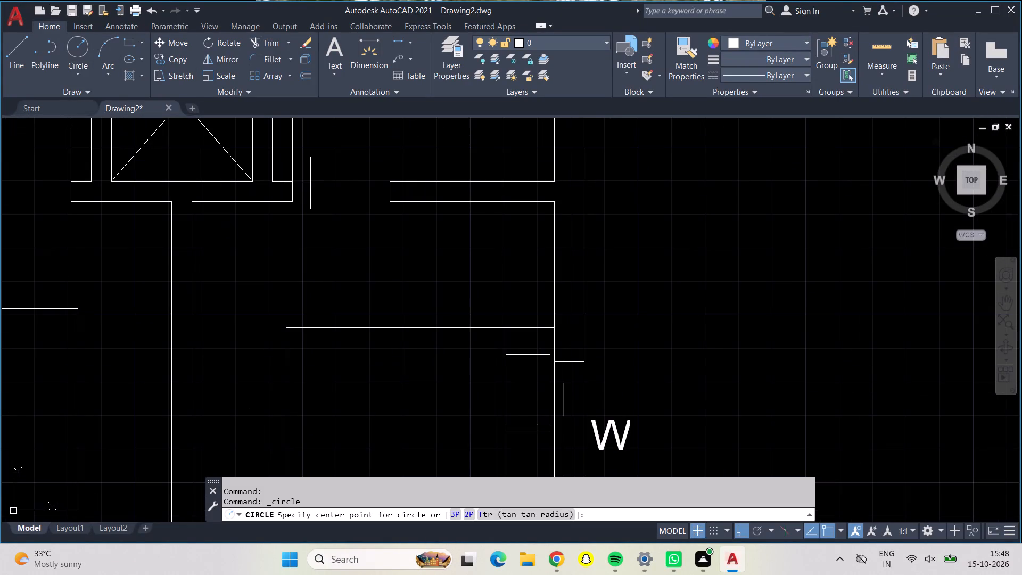
pyautogui.moveTo(310, 183); pyautogui.dragTo(308, 297, button='middle')
pyautogui.click(287, 294)
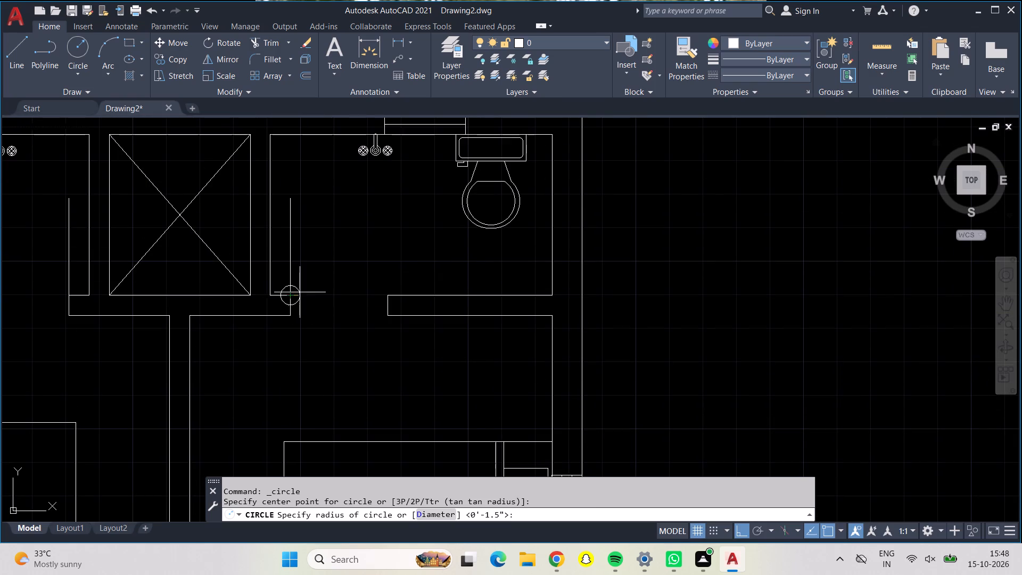
pyautogui.click(389, 297)
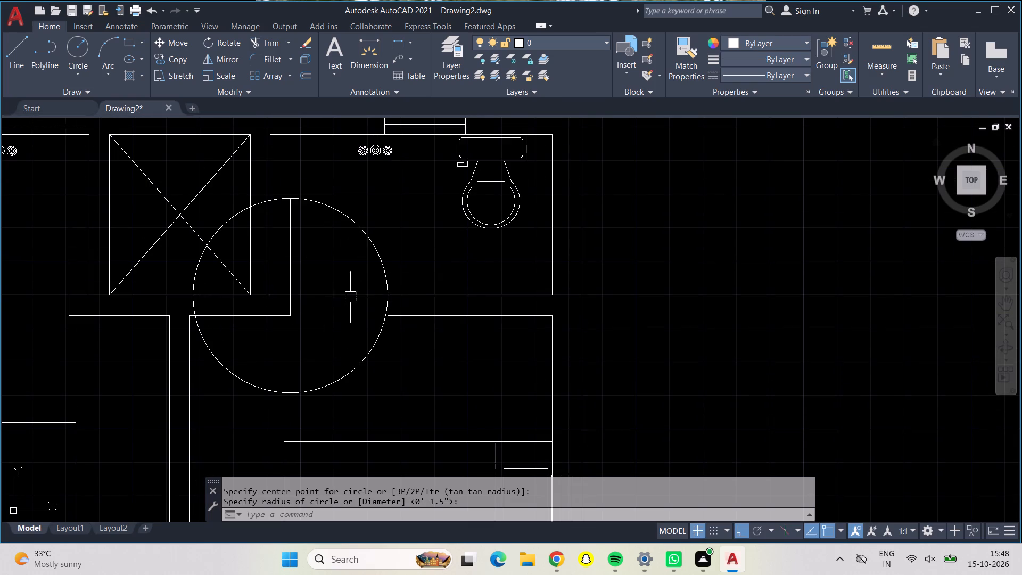
# Draw a 2'5" radius door-swing circle centred at the base of the north-west bathroom's door leaf, reaching the opposite jamb.
pyautogui.moveTo(348, 295); pyautogui.dragTo(490, 291, button='middle')
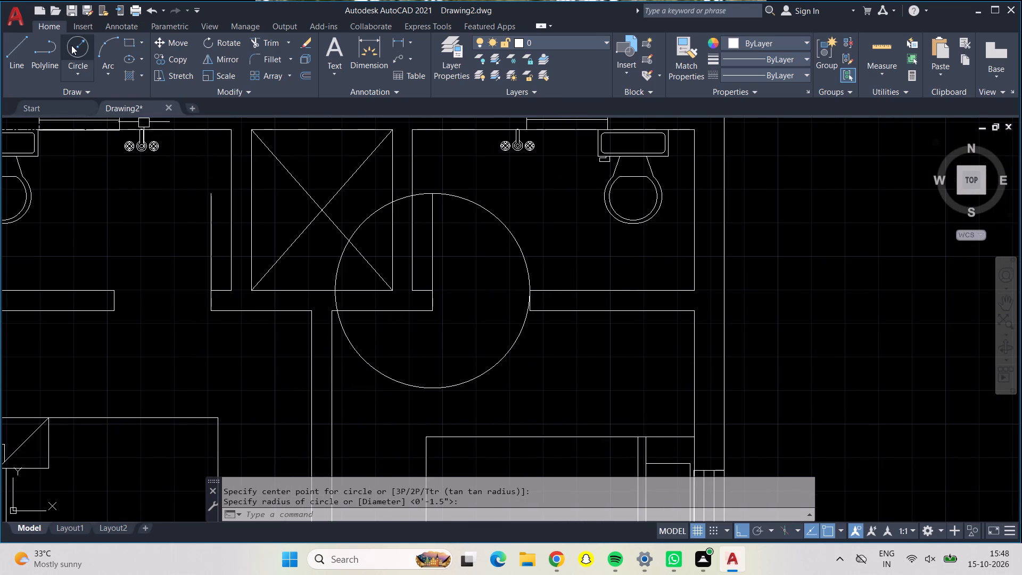
pyautogui.click(71, 45)
pyautogui.moveTo(210, 293); pyautogui.dragTo(158, 287)
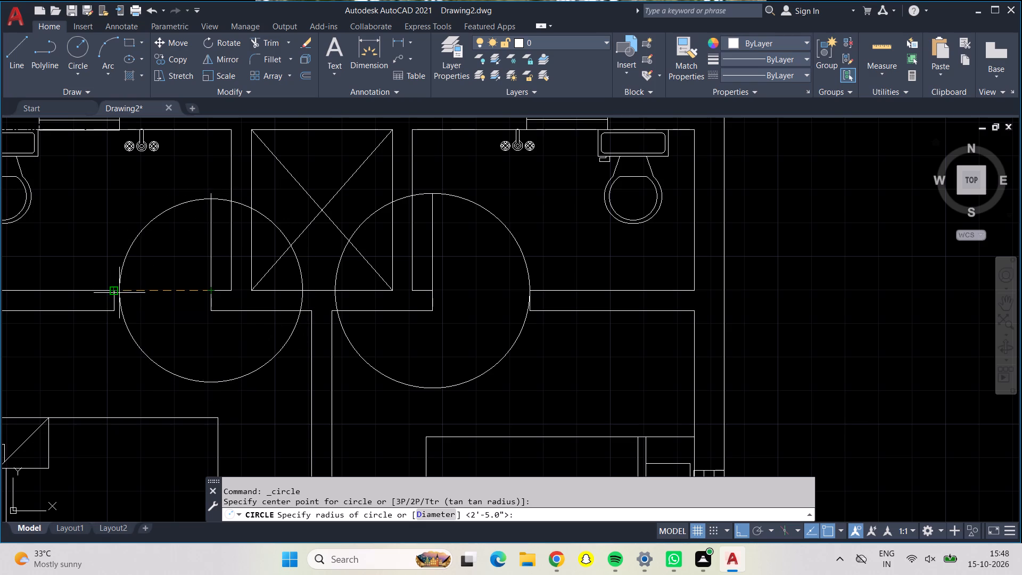
pyautogui.click(112, 293)
# Draw a 3'0" radius door-swing circle centred at the base of the north-east bedroom's door leaf, reaching the opposite jamb.
pyautogui.moveTo(177, 305); pyautogui.dragTo(187, 152, button='middle')
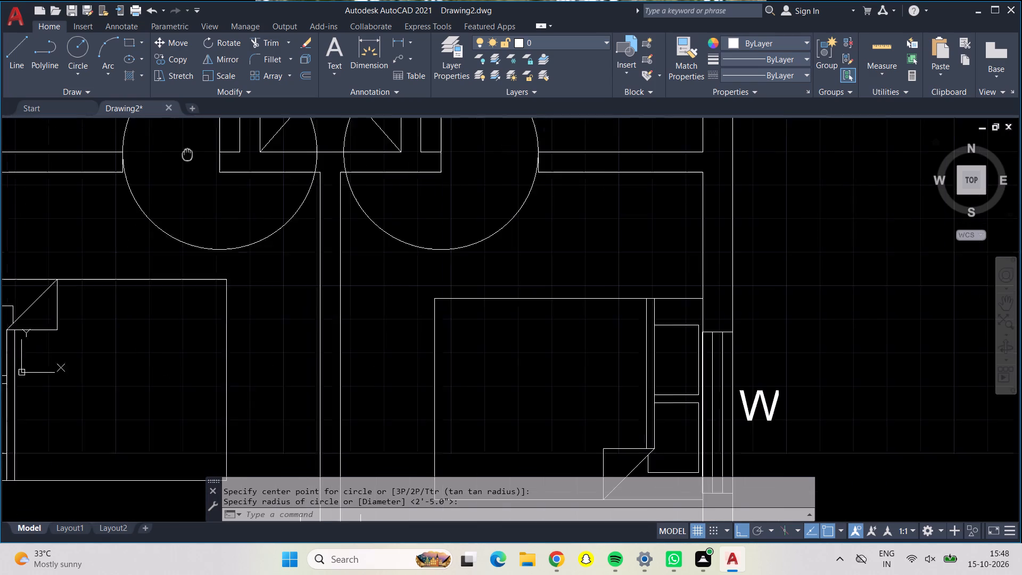
pyautogui.moveTo(187, 152); pyautogui.dragTo(188, 145, button='middle')
pyautogui.click(78, 50)
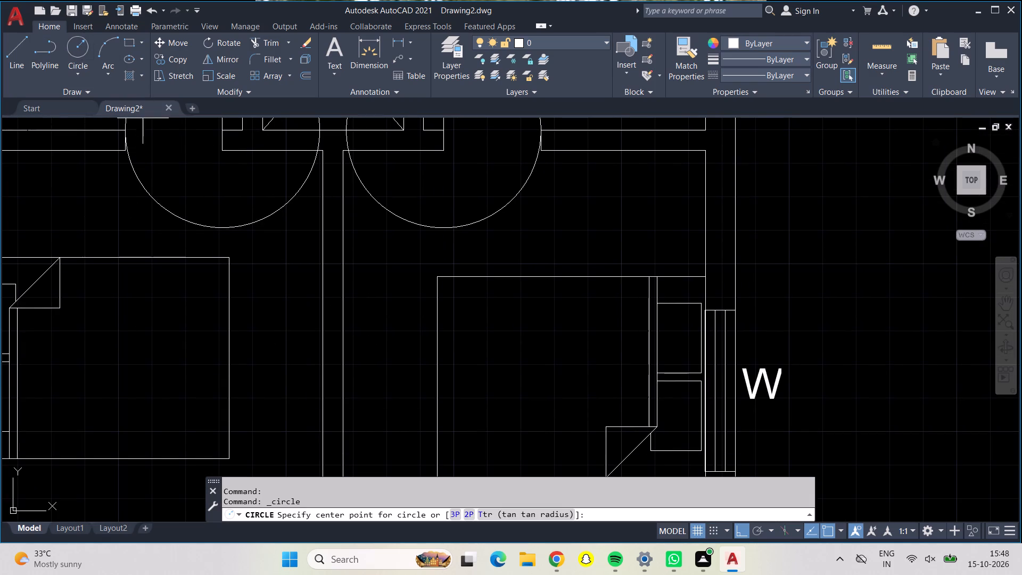
pyautogui.scroll(1, 268, 298)
pyautogui.moveTo(269, 298); pyautogui.dragTo(263, 145, button='middle')
pyautogui.scroll(-1, 263, 145)
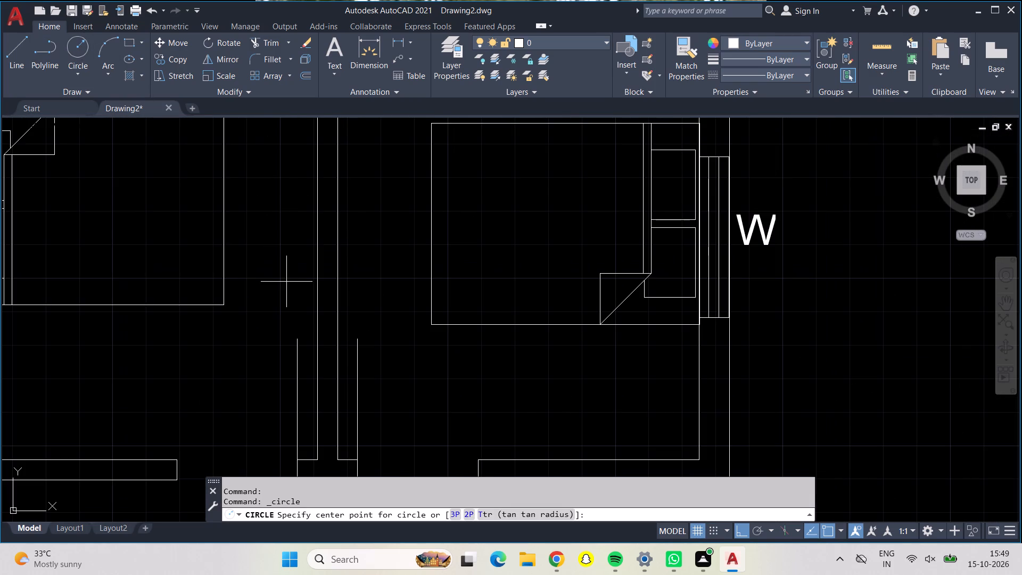
pyautogui.moveTo(286, 282); pyautogui.dragTo(277, 155, button='middle')
pyautogui.click(345, 330)
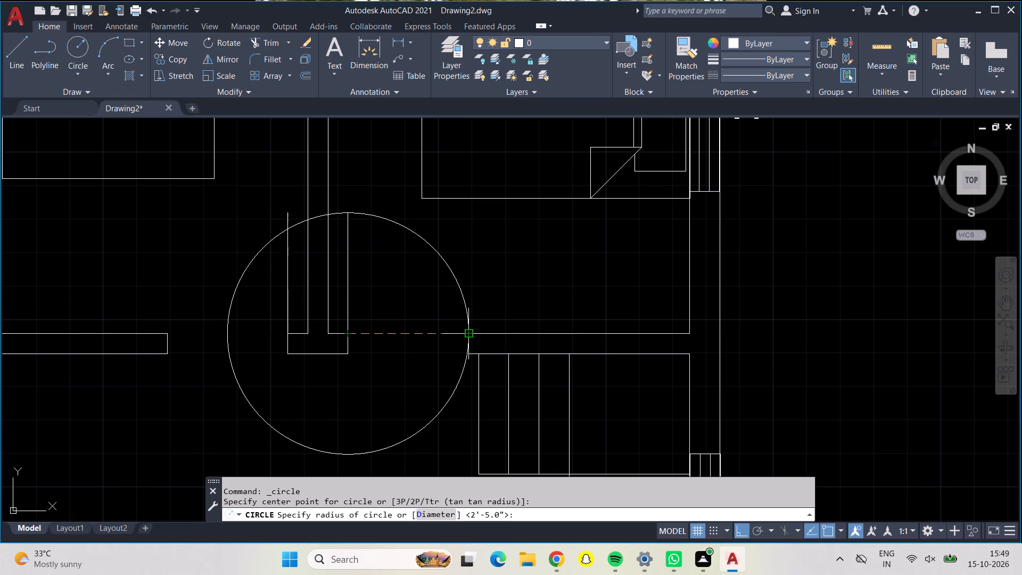
pyautogui.moveTo(471, 336); pyautogui.dragTo(466, 337)
# Draw a 3'0" radius door-swing circle centred at the base of the north-west bedroom's door leaf, reaching the opposite jamb.
pyautogui.click(71, 48)
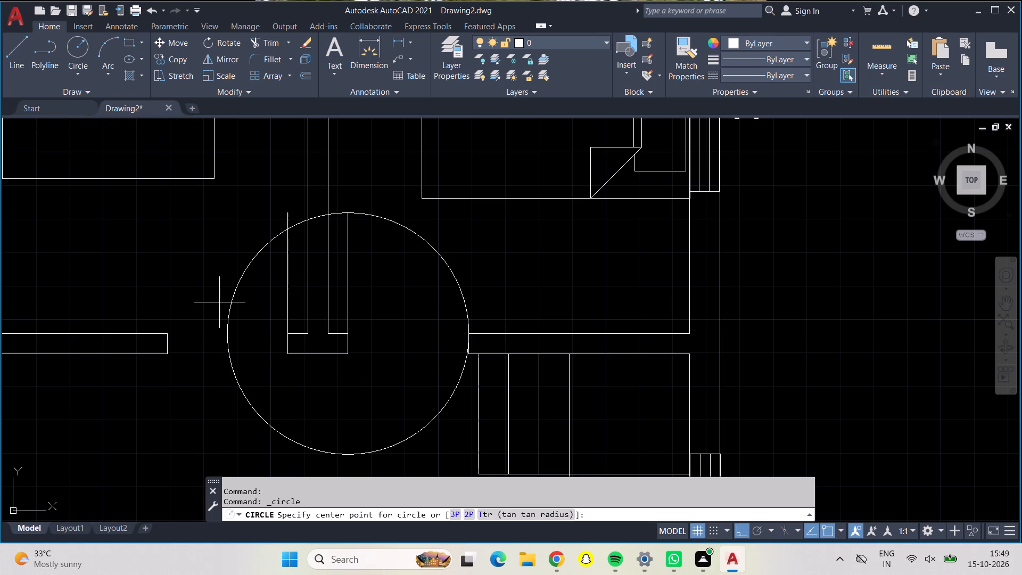
pyautogui.moveTo(290, 332); pyautogui.dragTo(262, 335)
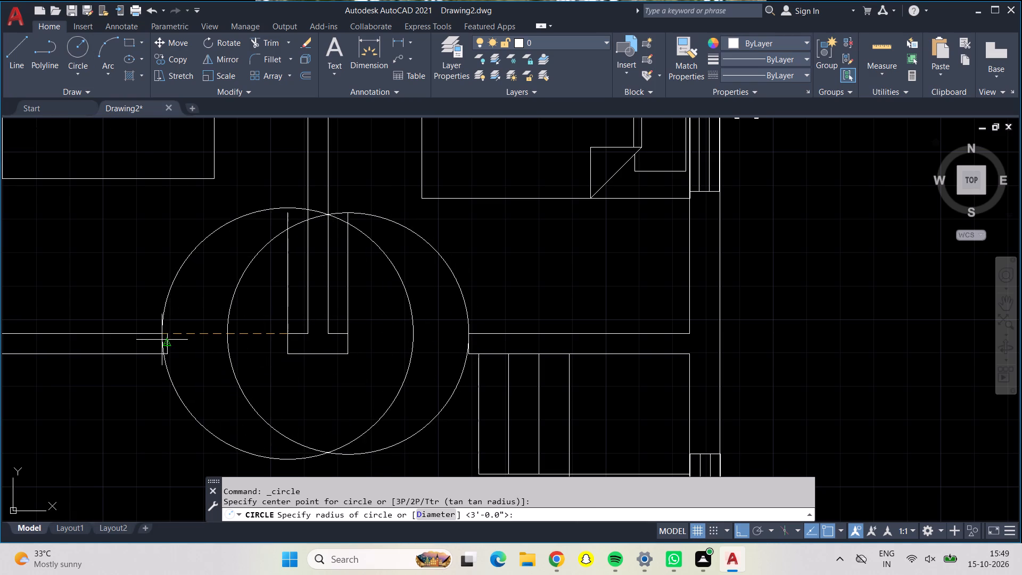
pyautogui.click(169, 335)
# Draw a 2'0" radius door-swing circle centred at the top of the south-east bedroom's door leaf, reaching the opposite jamb.
pyautogui.scroll(-1, 258, 354)
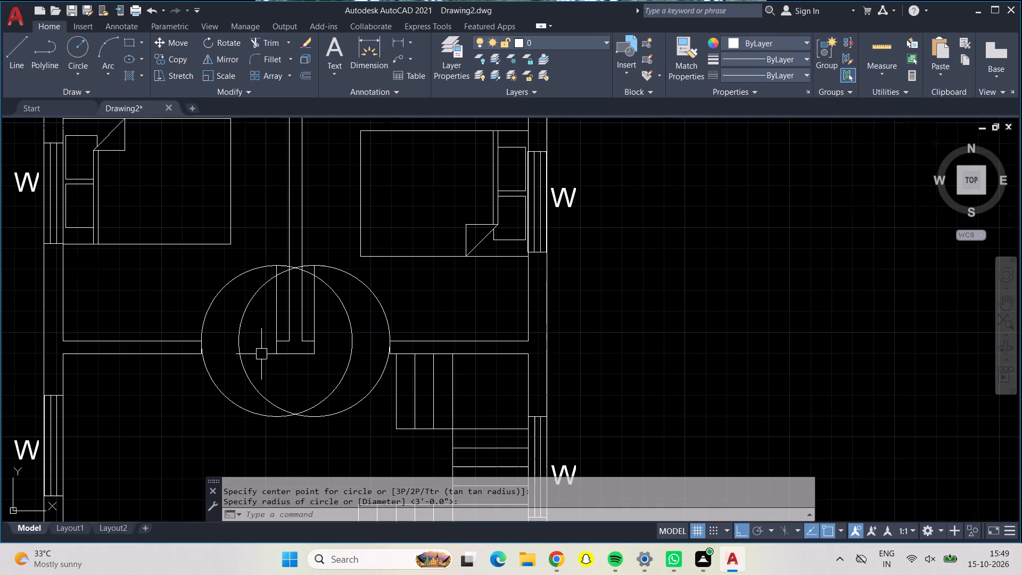
pyautogui.moveTo(297, 378); pyautogui.dragTo(228, 149, button='middle')
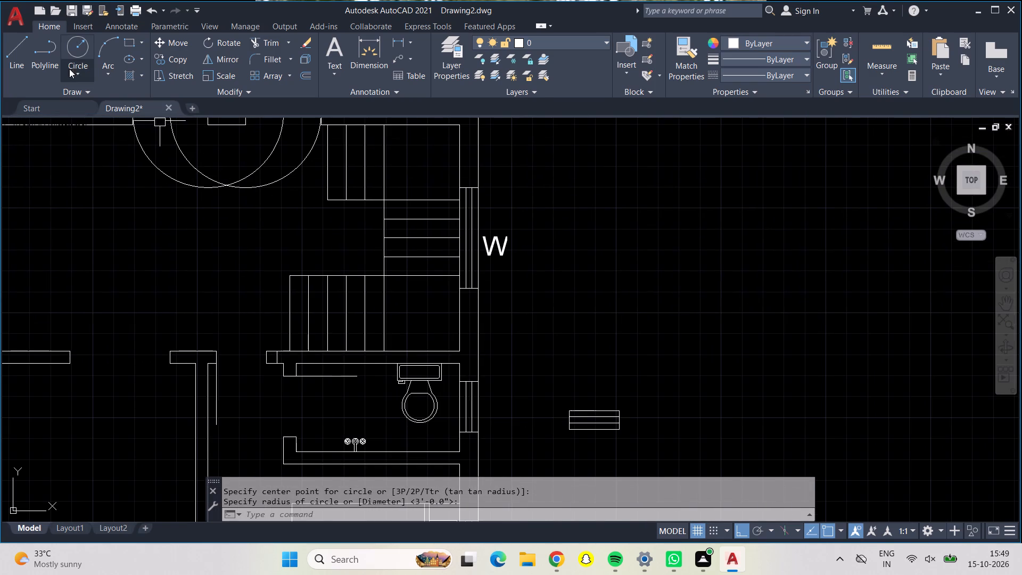
pyautogui.click(84, 53)
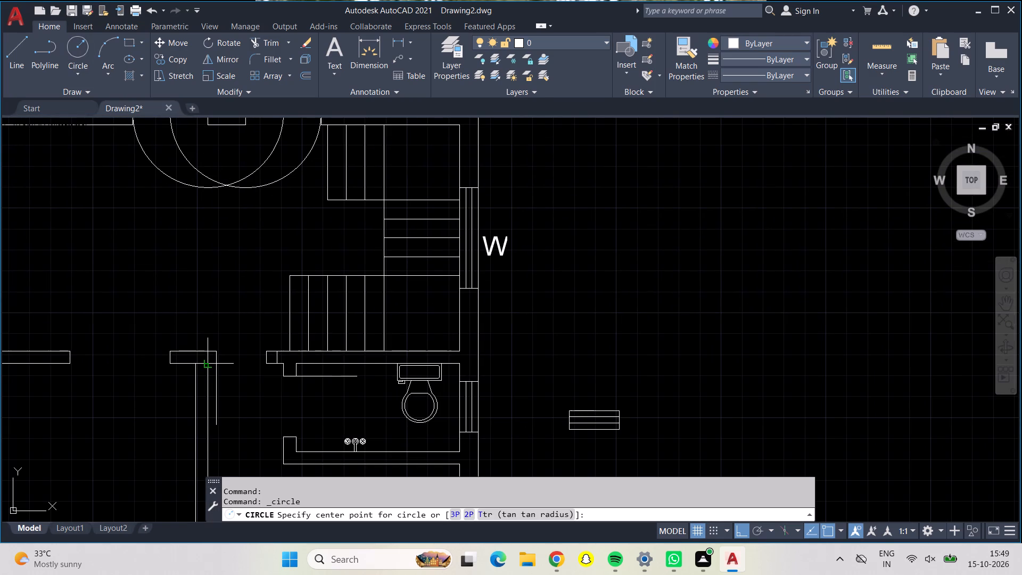
pyautogui.click(218, 368)
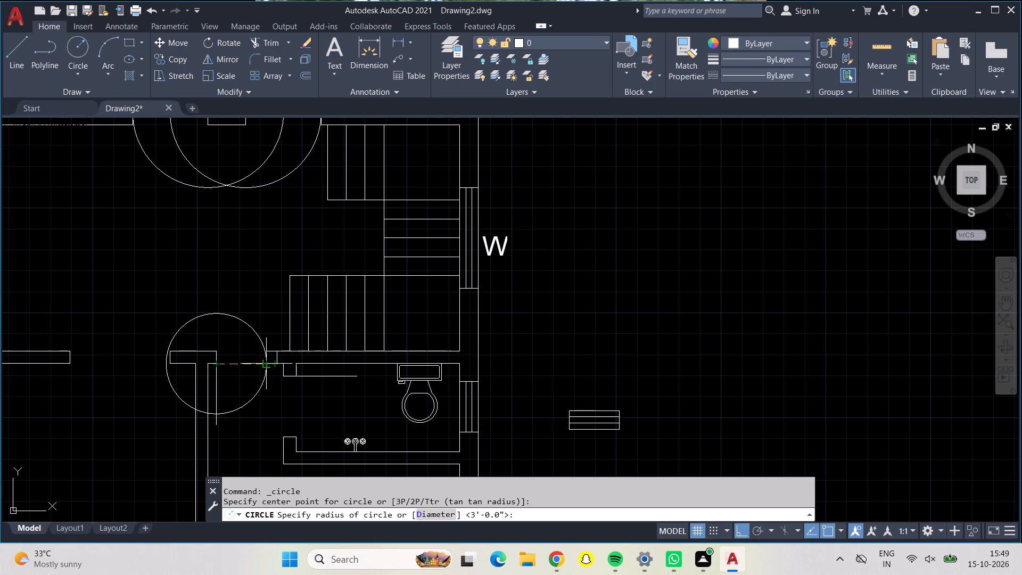
pyautogui.scroll(2, 262, 366)
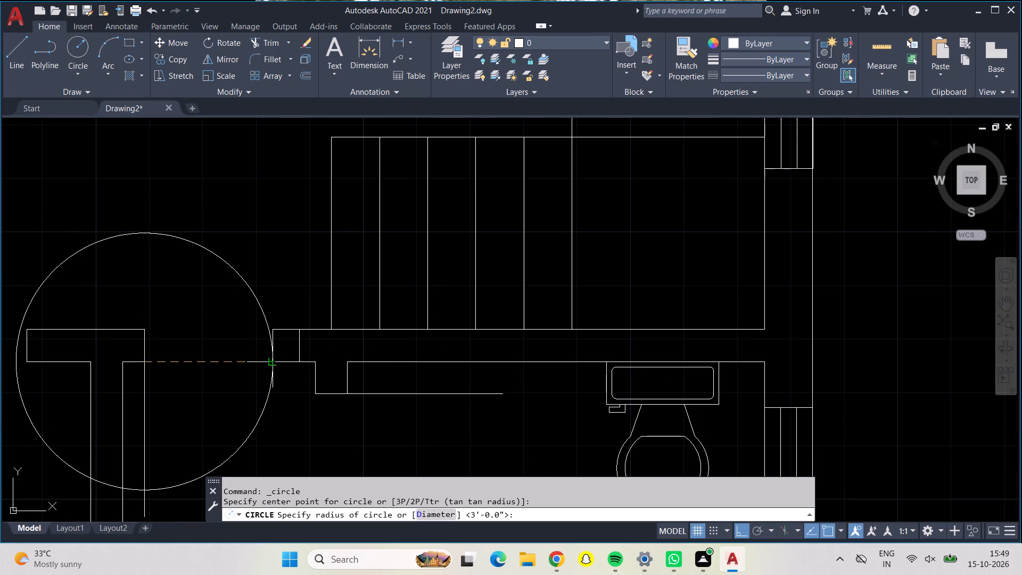
pyautogui.click(274, 363)
# Draw a door-swing circle centred at the base of the south-east bathroom's door leaf, reaching the opposite jamb.
pyautogui.moveTo(240, 363); pyautogui.dragTo(366, 294, button='middle')
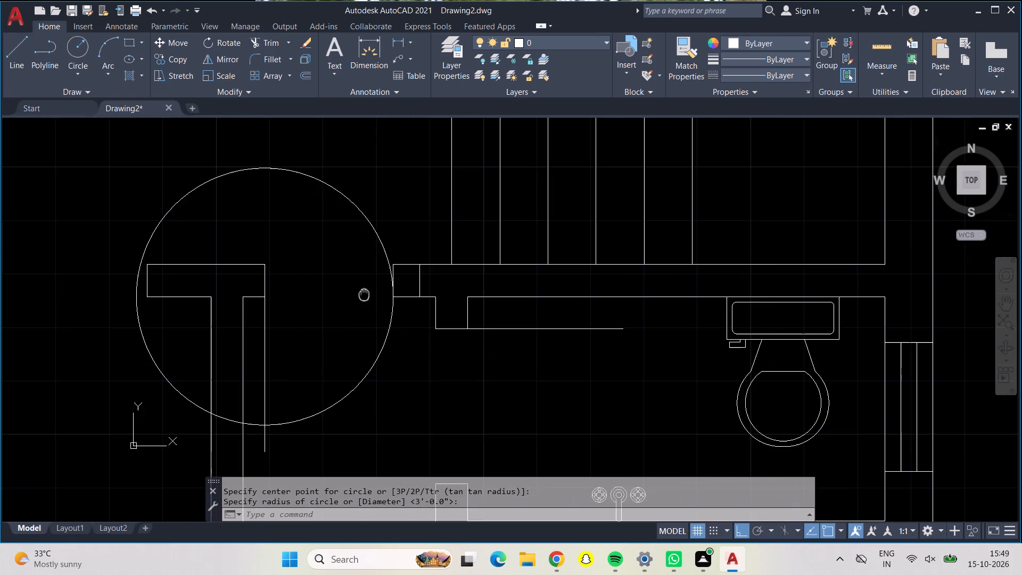
pyautogui.moveTo(366, 294); pyautogui.dragTo(404, 256, button='middle')
pyautogui.click(70, 53)
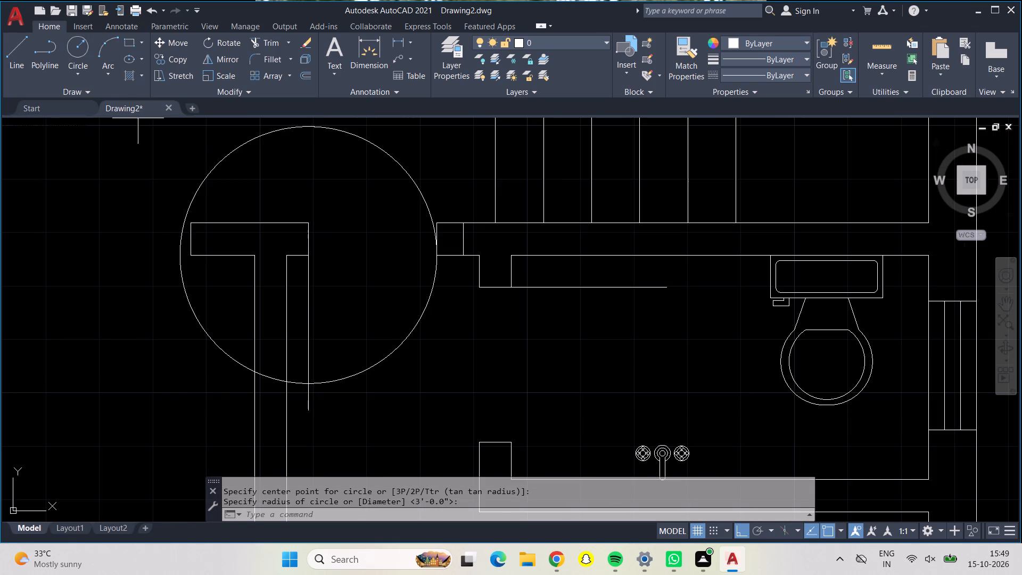
pyautogui.moveTo(142, 282); pyautogui.dragTo(257, 299, button='middle')
pyautogui.scroll(-2, 253, 298)
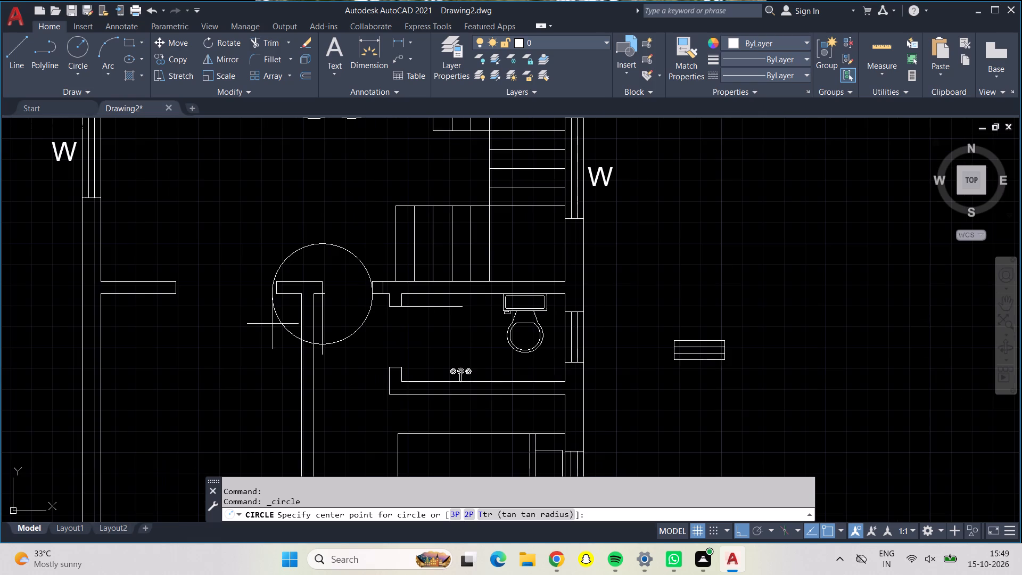
pyautogui.scroll(2, 395, 313)
pyautogui.moveTo(421, 322); pyautogui.dragTo(407, 295, button='middle')
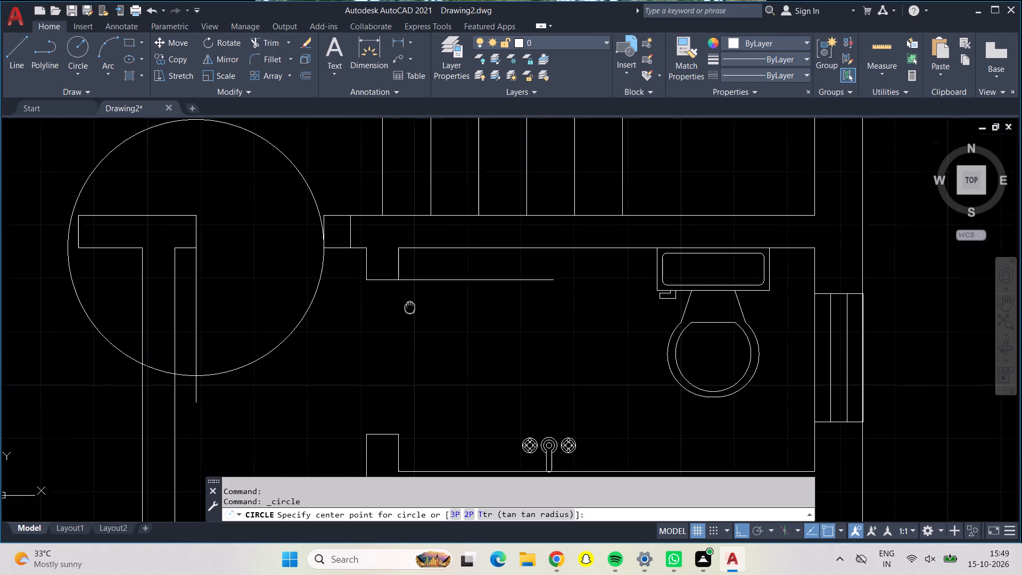
pyautogui.moveTo(407, 295); pyautogui.dragTo(400, 252, button='middle')
pyautogui.click(391, 223)
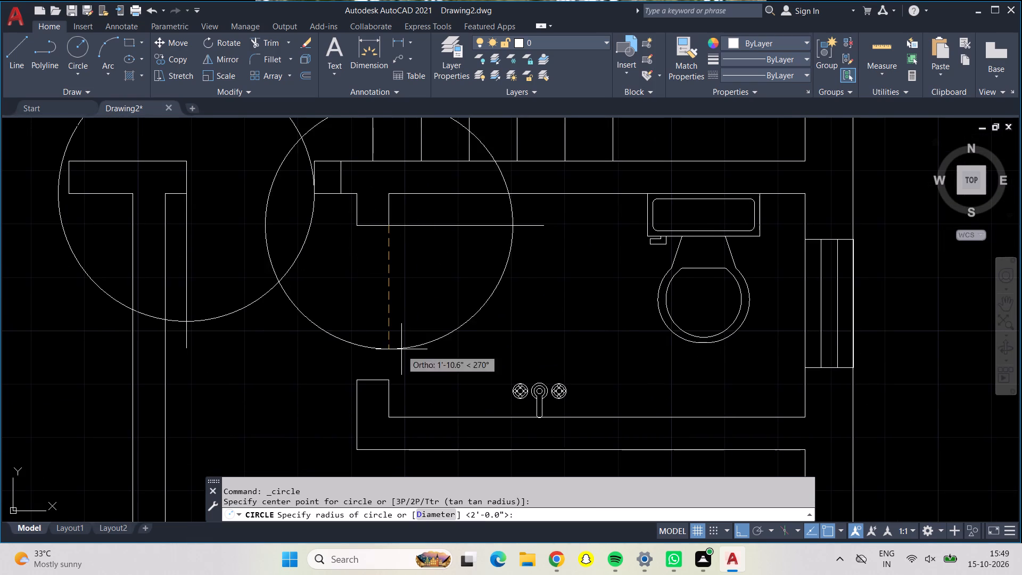
pyautogui.click(391, 376)
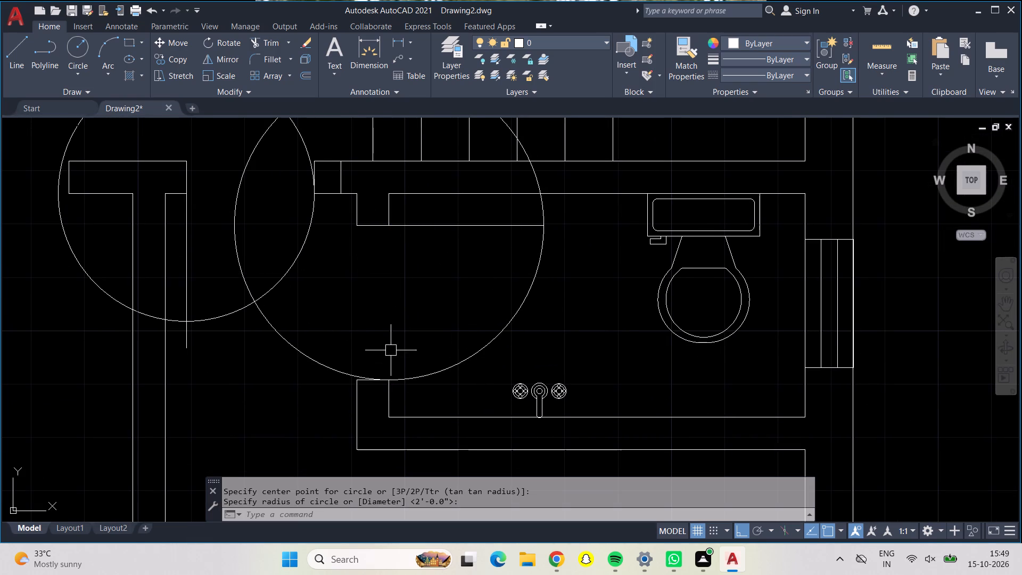
# Look over the door-swing circles from the north bathrooms down to the south-east bathroom.
pyautogui.scroll(-1, 393, 313)
pyautogui.moveTo(393, 311); pyautogui.dragTo(391, 392, button='middle')
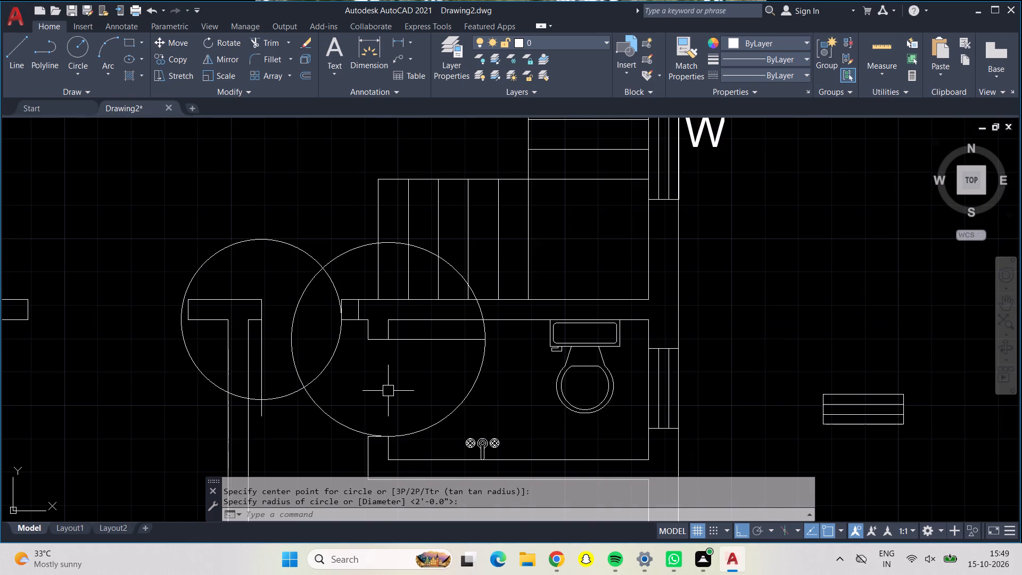
pyautogui.scroll(-2, 382, 382)
pyautogui.moveTo(349, 293); pyautogui.dragTo(327, 510, button='middle')
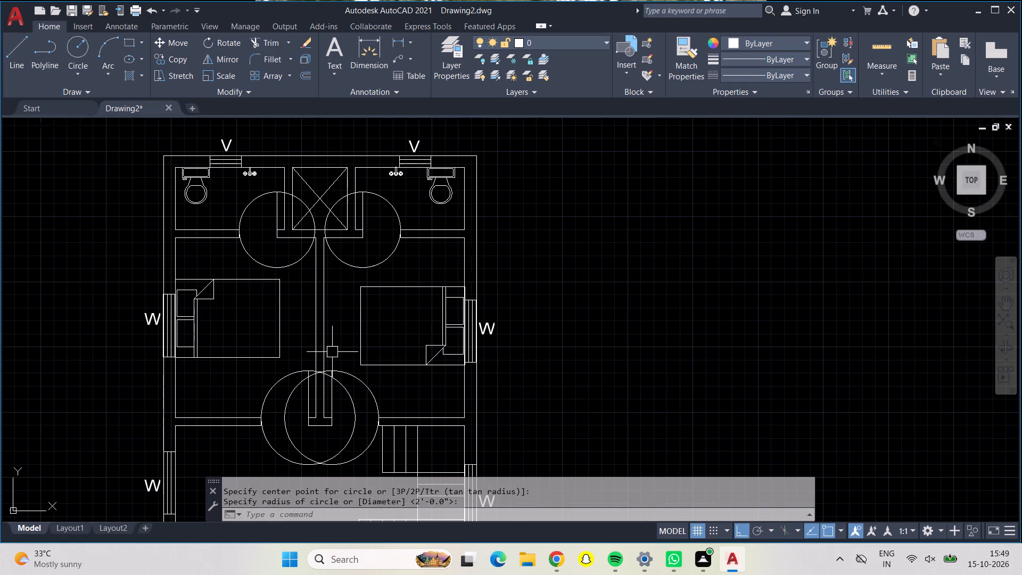
pyautogui.moveTo(305, 328); pyautogui.dragTo(289, 131, button='middle')
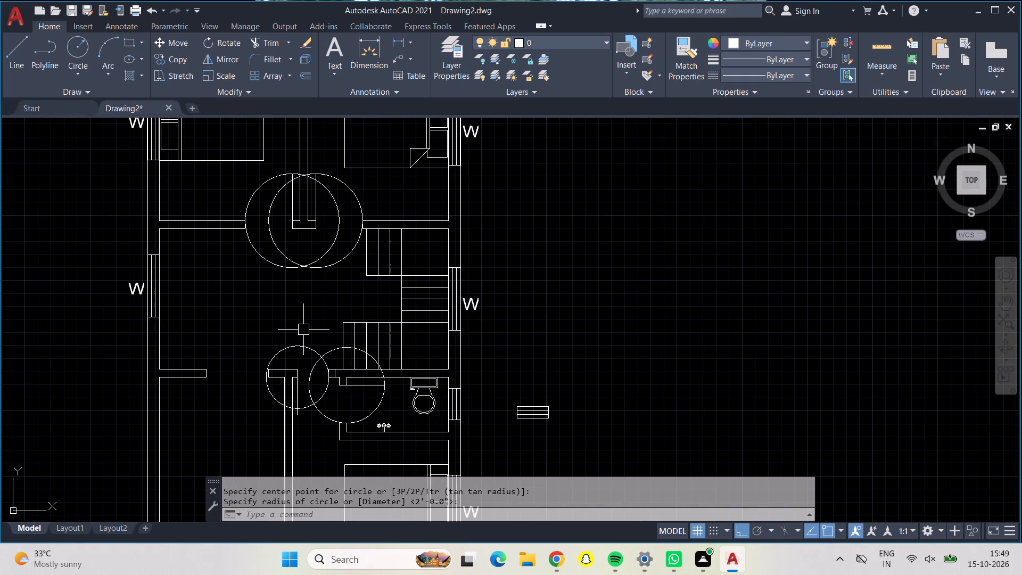
pyautogui.moveTo(303, 330); pyautogui.dragTo(304, 233, button='middle')
pyautogui.moveTo(308, 377); pyautogui.dragTo(308, 298, button='middle')
pyautogui.scroll(3, 290, 198)
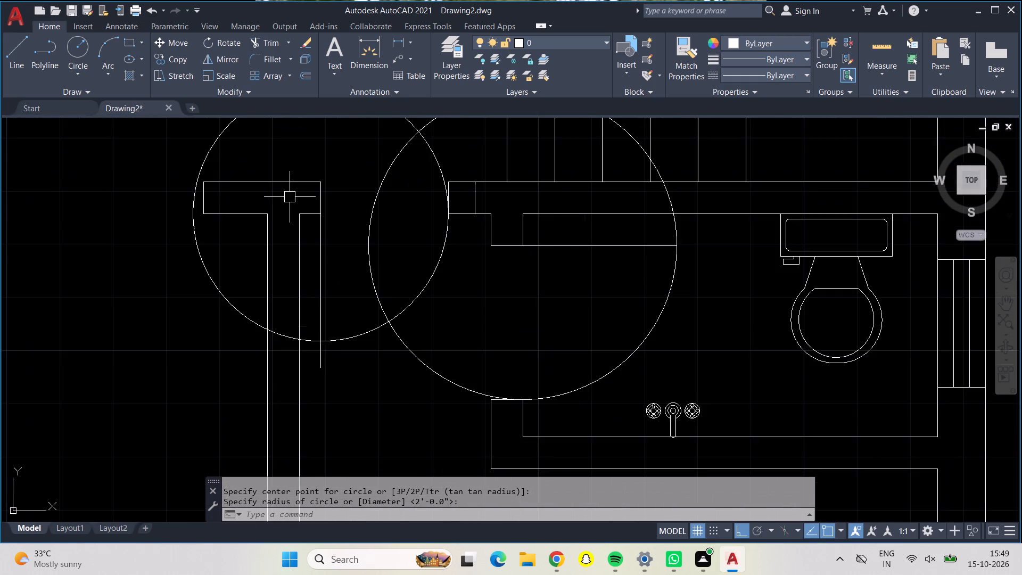
# Trim the overlapping upper arcs of the two north bedrooms' door-swing circles between their door leaves, across the central wall.
pyautogui.scroll(-2, 289, 197)
pyautogui.moveTo(300, 176); pyautogui.dragTo(234, 466, button='middle')
pyautogui.moveTo(247, 374); pyautogui.dragTo(233, 517, button='middle')
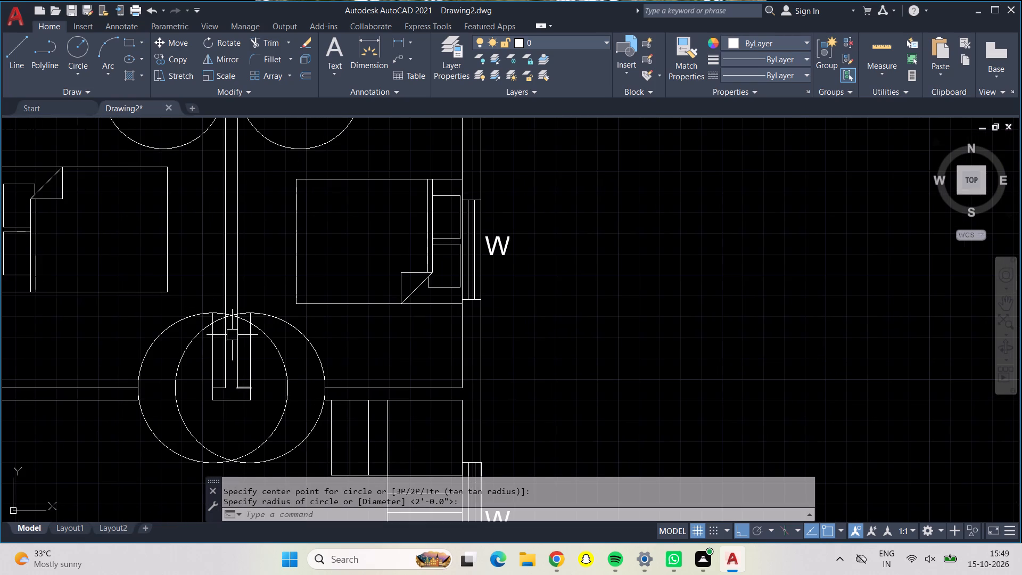
pyautogui.click(277, 45)
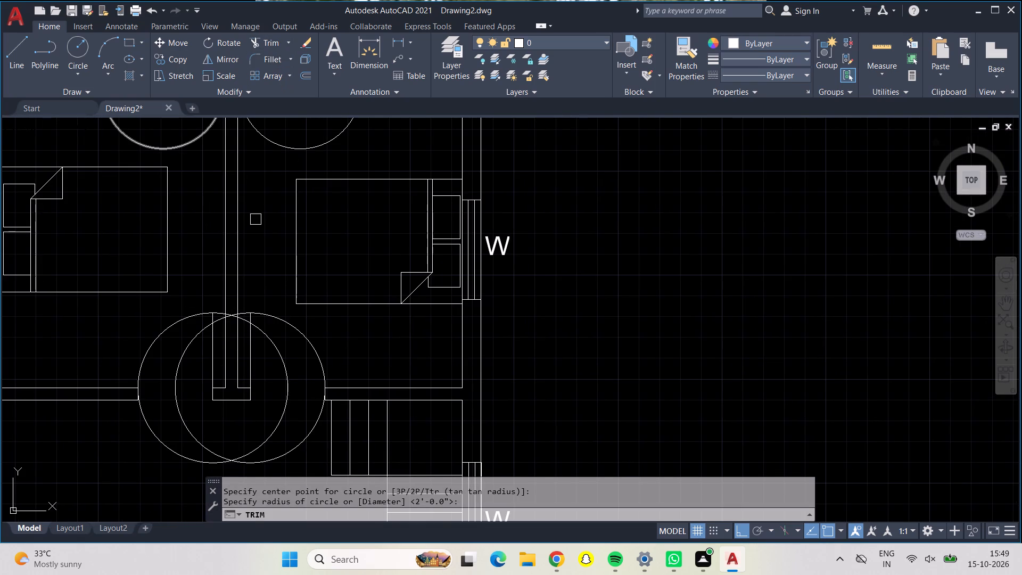
pyautogui.scroll(2, 232, 331)
pyautogui.scroll(-1, 232, 331)
pyautogui.scroll(1, 232, 331)
pyautogui.scroll(2, 232, 287)
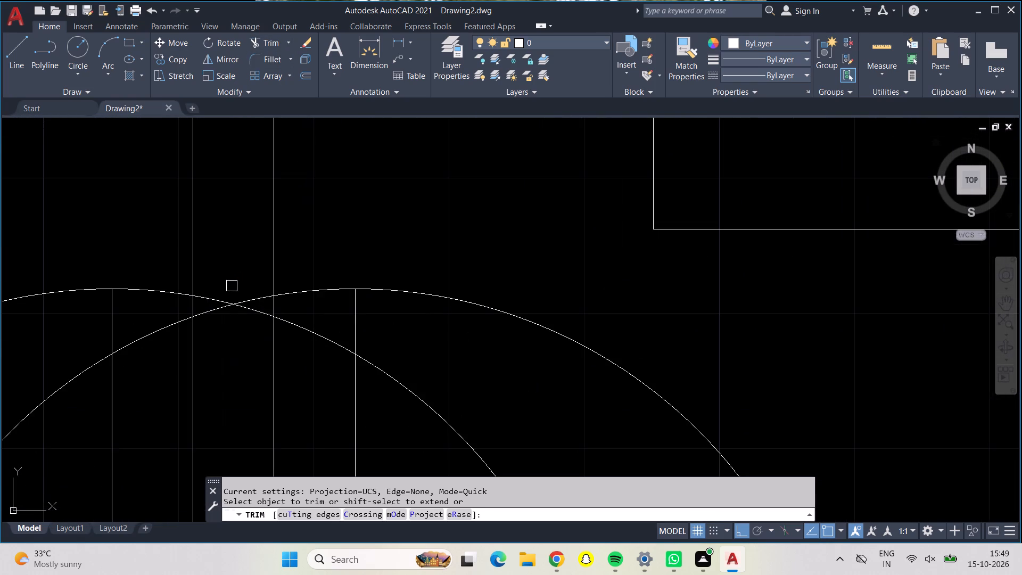
pyautogui.moveTo(232, 282); pyautogui.dragTo(231, 328)
pyautogui.moveTo(130, 267); pyautogui.dragTo(138, 334)
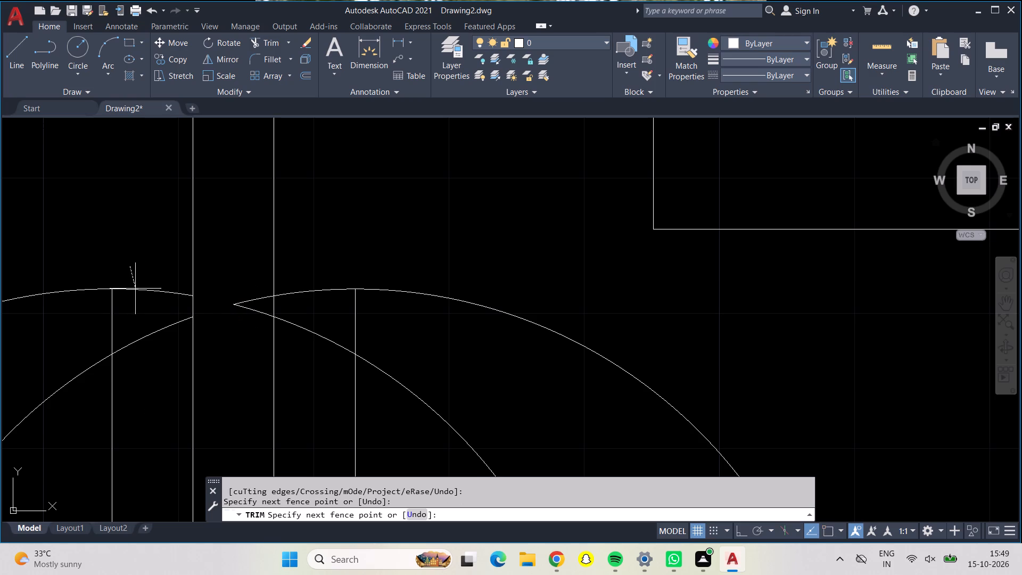
pyautogui.moveTo(138, 334); pyautogui.dragTo(143, 386)
pyautogui.moveTo(228, 244); pyautogui.dragTo(244, 344)
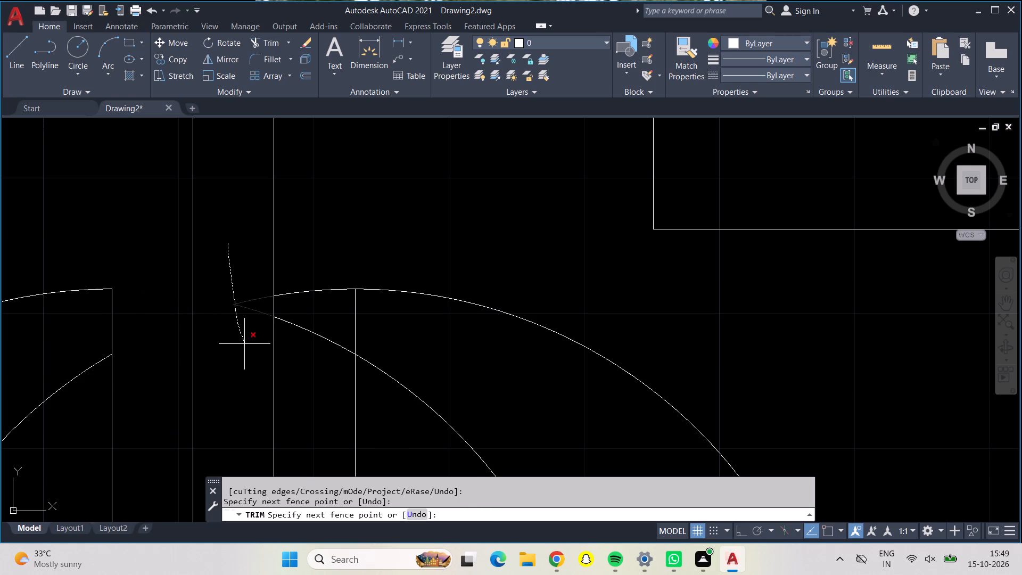
pyautogui.moveTo(244, 344); pyautogui.dragTo(252, 322)
pyautogui.moveTo(323, 261); pyautogui.dragTo(320, 338)
# Trim the inner arcs and southern halves of both north bedrooms' door-swing circles, leaving one quarter-circle swing per door.
pyautogui.scroll(-1, 320, 338)
pyautogui.scroll(1, 320, 340)
pyautogui.scroll(-2, 319, 377)
pyautogui.moveTo(319, 380); pyautogui.dragTo(318, 380, button='middle')
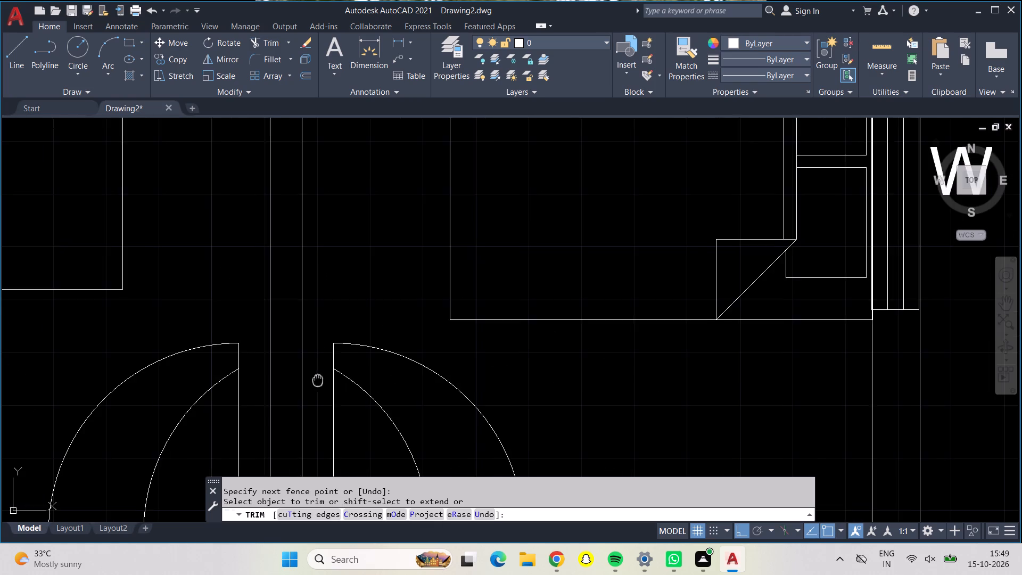
pyautogui.moveTo(318, 380); pyautogui.dragTo(308, 220, button='middle')
pyautogui.click(365, 241)
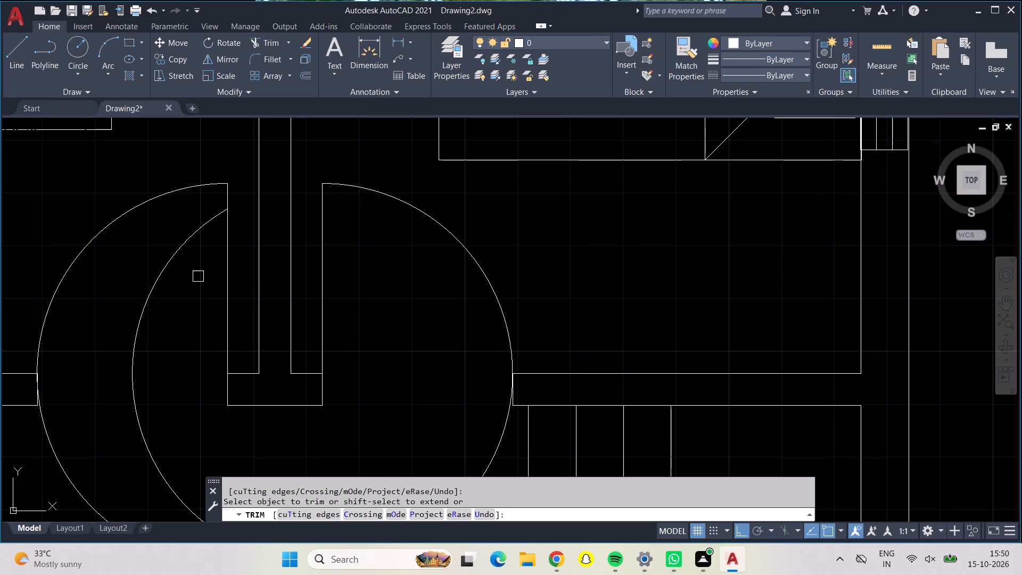
pyautogui.click(172, 266)
pyautogui.scroll(-1, 172, 271)
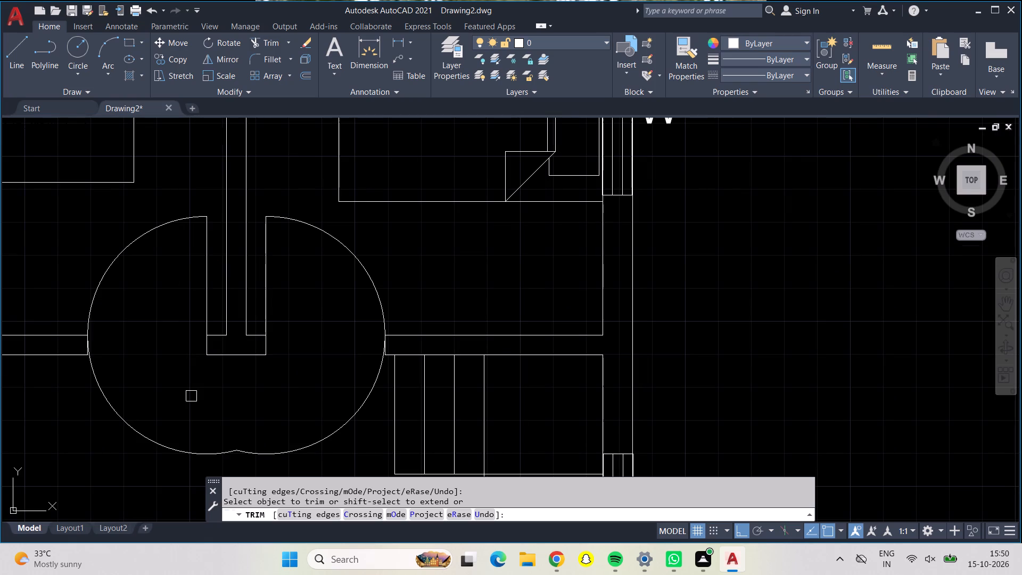
pyautogui.click(134, 433)
pyautogui.click(246, 453)
# Trim the north-west bathroom's door-swing circle between its door leaf and the central wall, undoing the trim that removes the remaining arcs.
pyautogui.scroll(-3, 246, 447)
pyautogui.middleClick(246, 444)
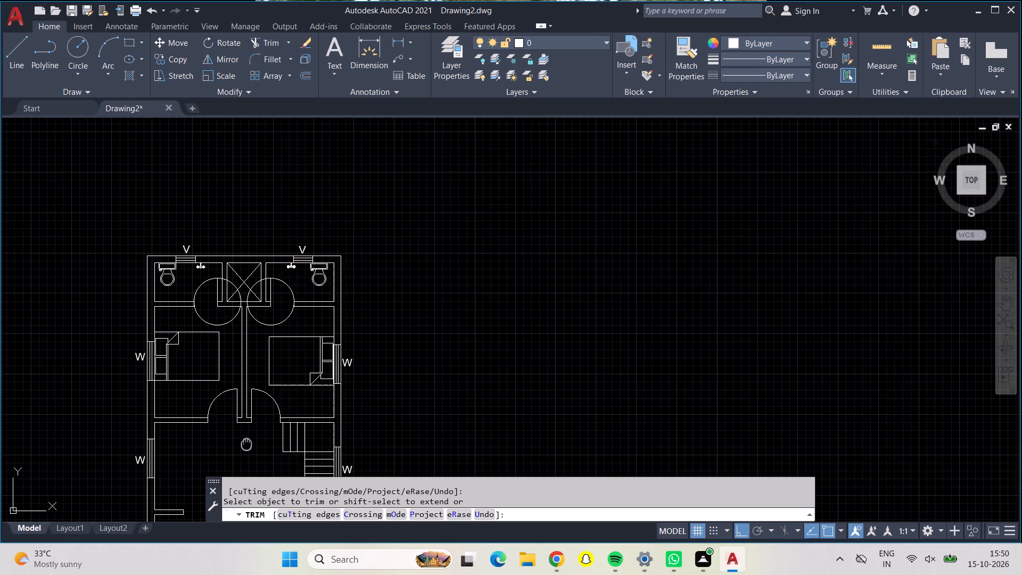
pyautogui.scroll(4, 246, 446)
pyautogui.moveTo(246, 377); pyautogui.dragTo(252, 574, button='middle')
pyautogui.scroll(1, 246, 542)
pyautogui.moveTo(273, 172); pyautogui.dragTo(298, 495, button='middle')
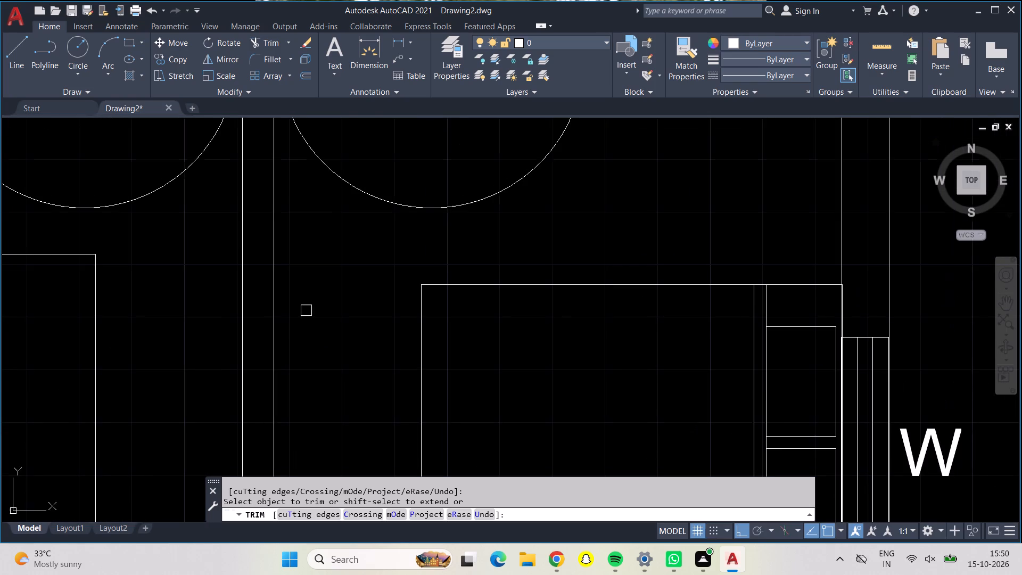
pyautogui.moveTo(322, 210); pyautogui.dragTo(349, 474, button='middle')
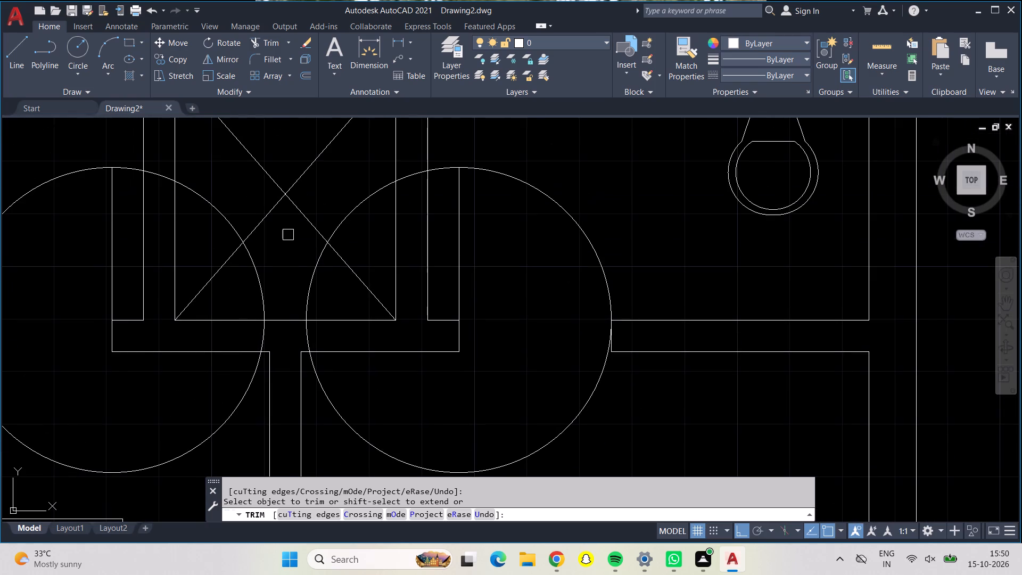
pyautogui.click(251, 282)
pyautogui.click(272, 288)
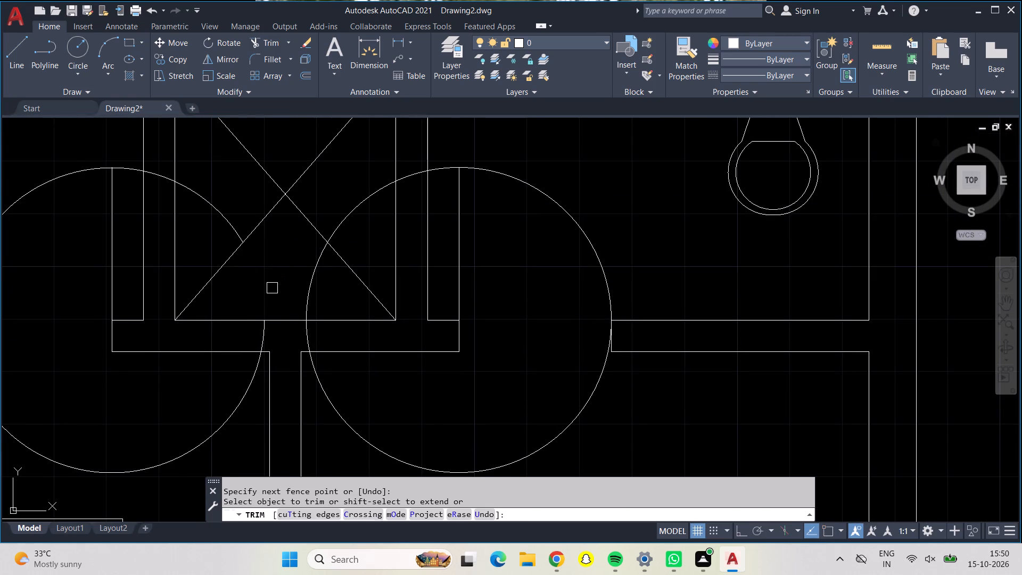
pyautogui.click(237, 219)
pyautogui.click(220, 242)
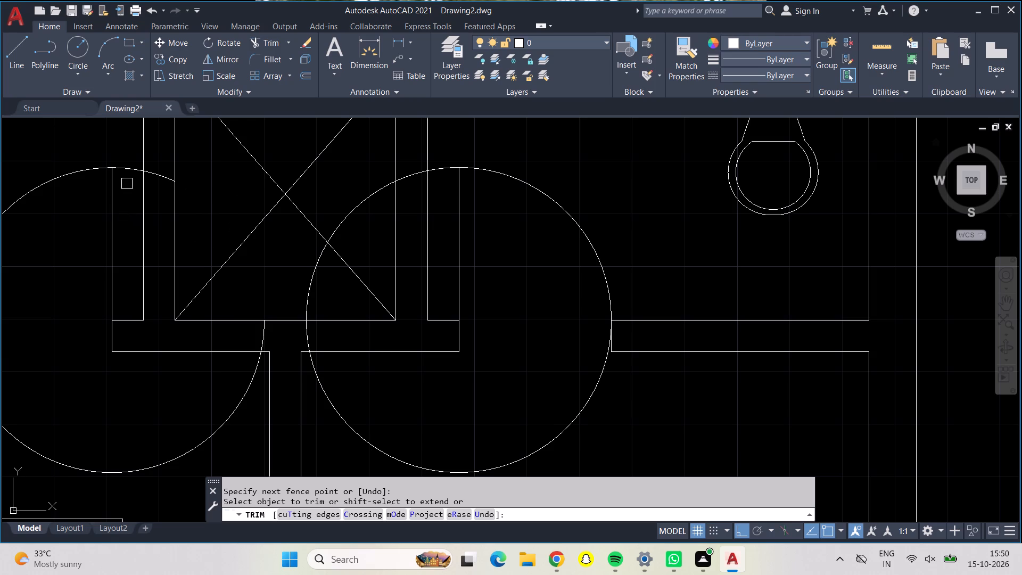
pyautogui.click(152, 176)
pyautogui.click(133, 172)
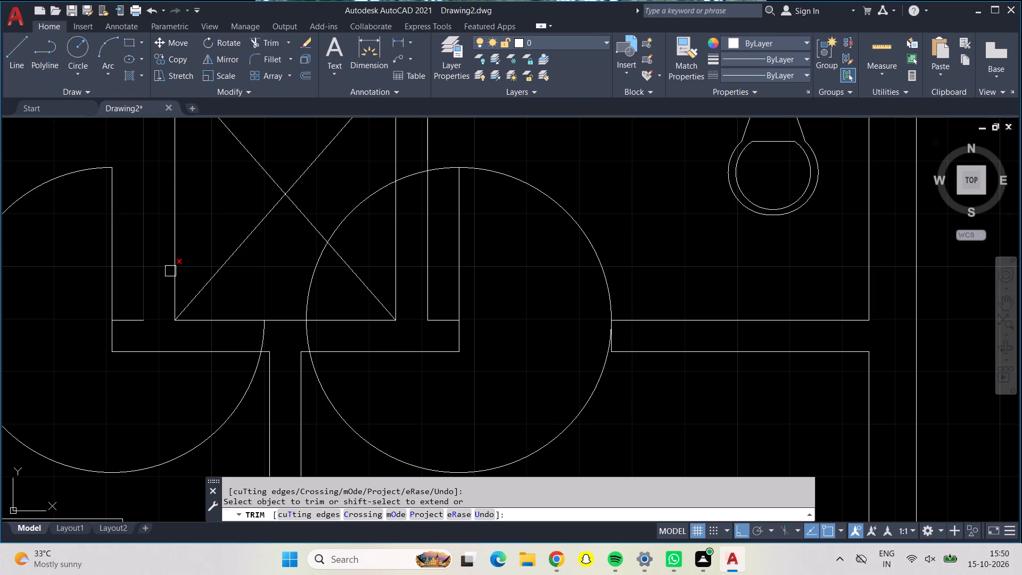
pyautogui.click(256, 334)
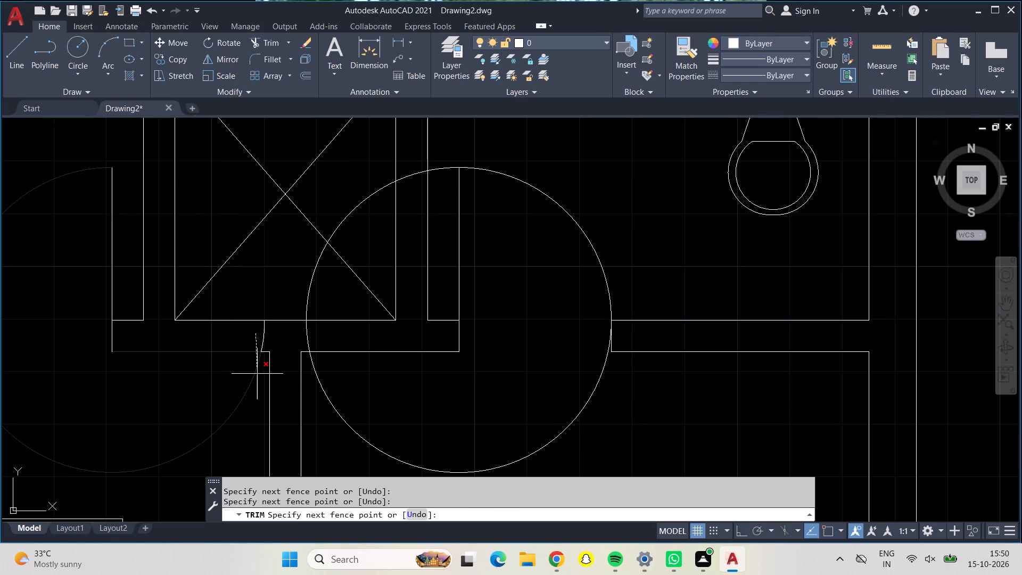
pyautogui.click(271, 336)
pyautogui.click(253, 372)
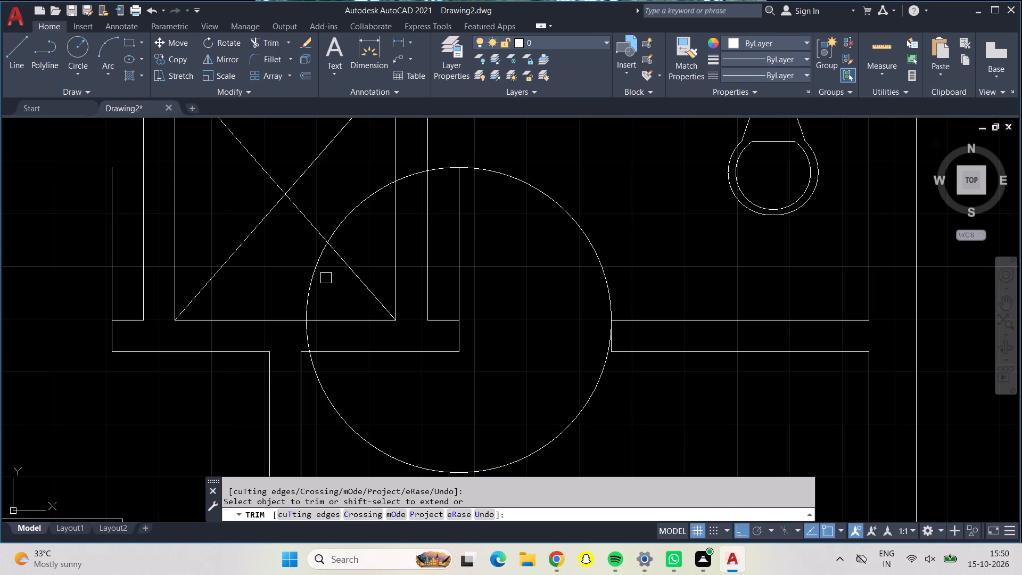
pyautogui.hotkey('ctrl', 'z')
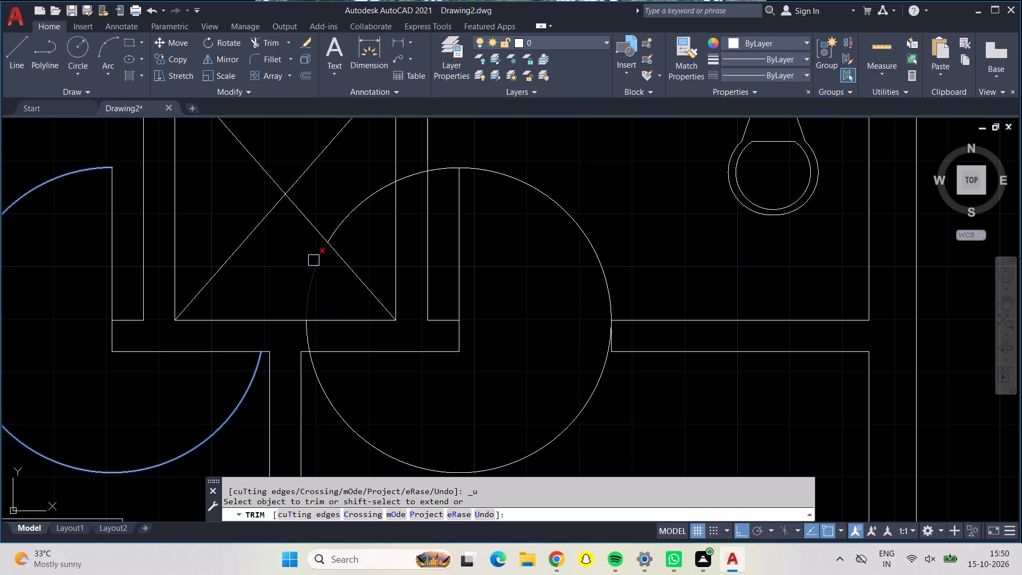
# Trim the inner arcs and southern half of the north-east bathroom's door-swing circle, leaving one quarter-circle swing.
pyautogui.click(314, 260)
pyautogui.click(356, 208)
pyautogui.click(411, 178)
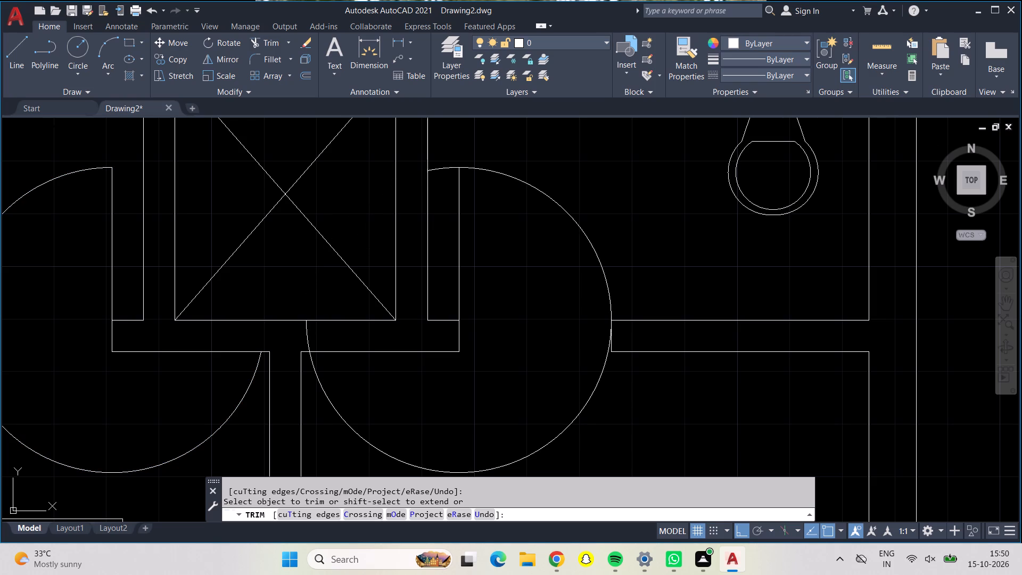
pyautogui.click(440, 171)
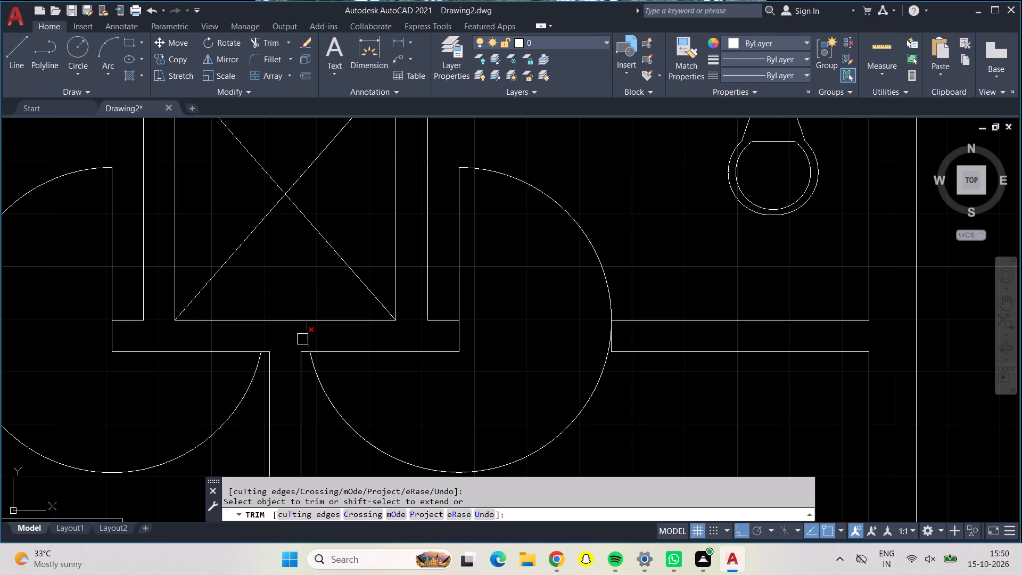
pyautogui.click(302, 334)
pyautogui.click(314, 374)
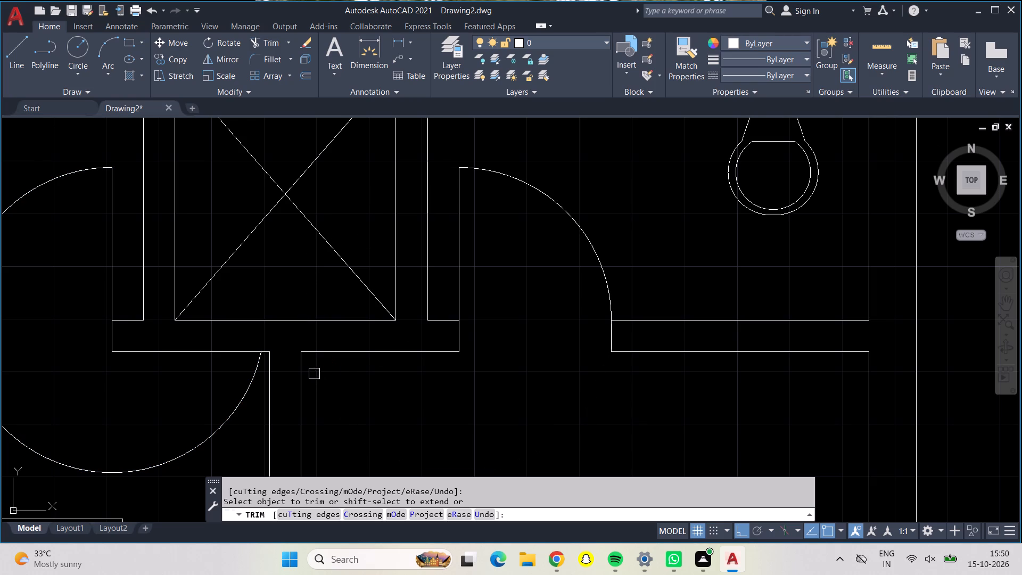
# Trim the southern arc of the north-west bathroom's door-swing circle, leaving one quarter-circle swing.
pyautogui.scroll(-2, 352, 370)
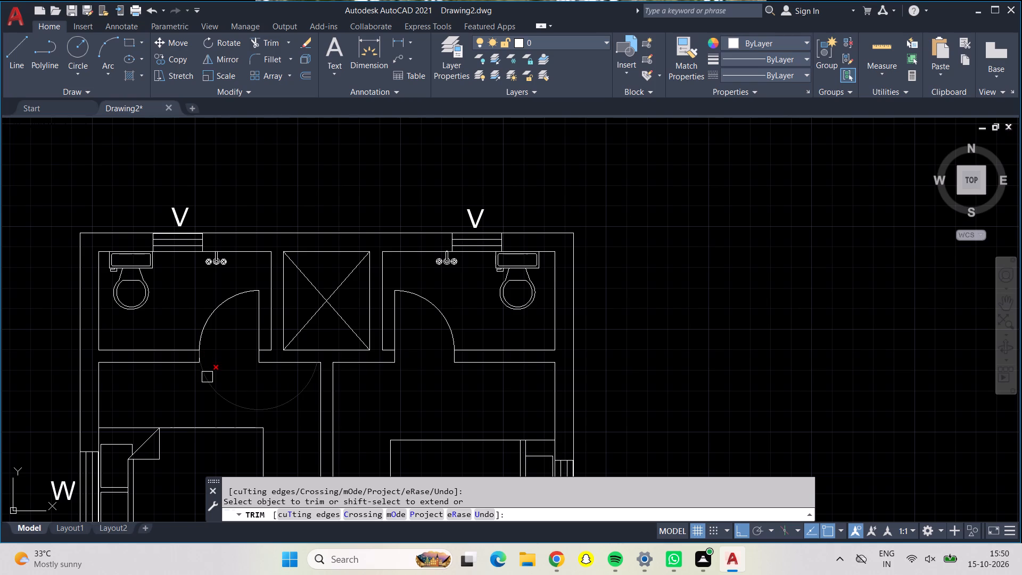
pyautogui.click(207, 377)
# Trim the western arcs of the south-east bedroom's door-swing circle and the door leaf's overhang beyond the circle.
pyautogui.scroll(-1, 213, 374)
pyautogui.moveTo(215, 374); pyautogui.dragTo(219, 320, button='middle')
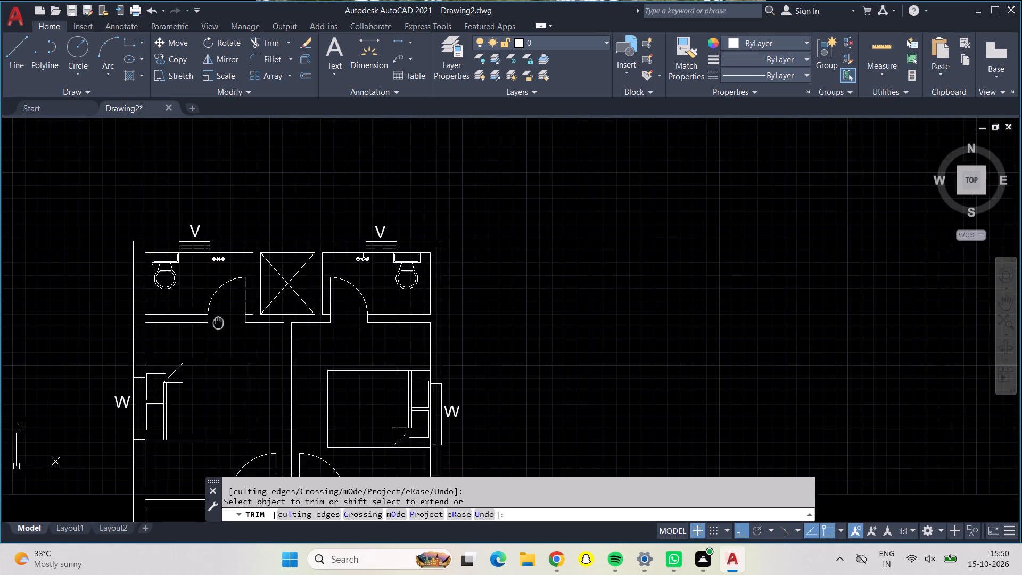
pyautogui.moveTo(219, 320); pyautogui.dragTo(222, 294, button='middle')
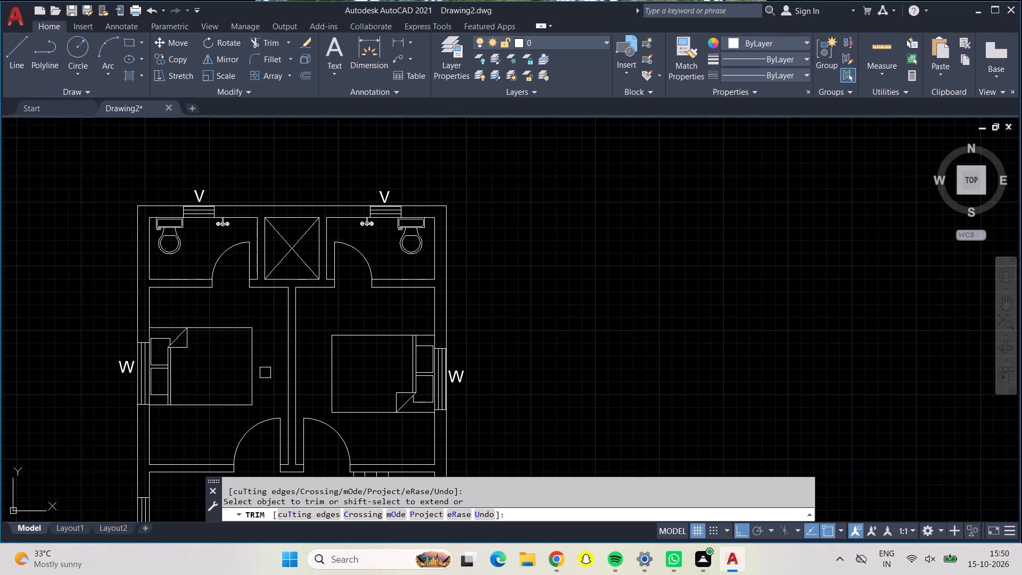
pyautogui.moveTo(265, 373); pyautogui.dragTo(270, 231, button='middle')
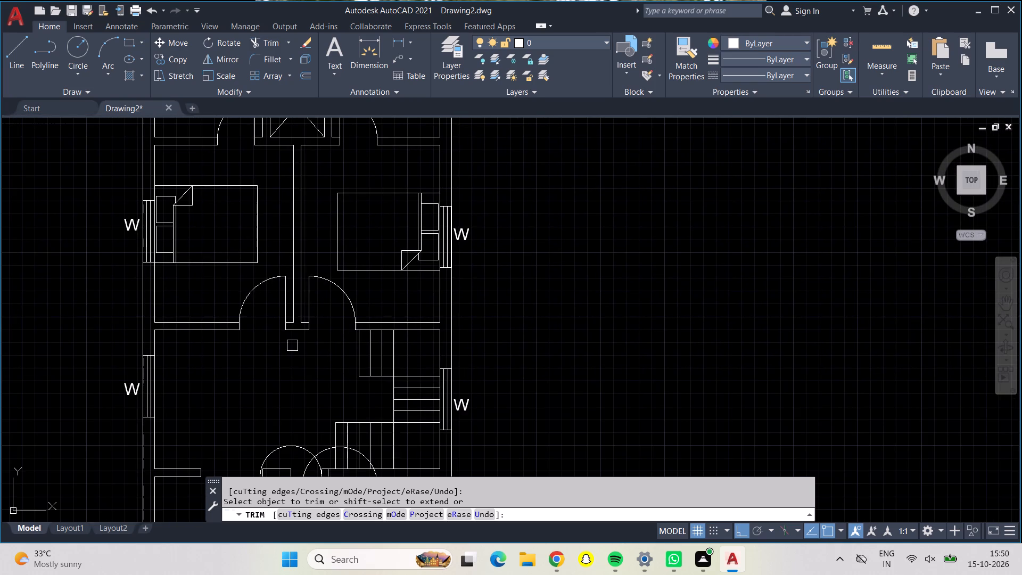
pyautogui.moveTo(292, 346); pyautogui.dragTo(278, 256, button='middle')
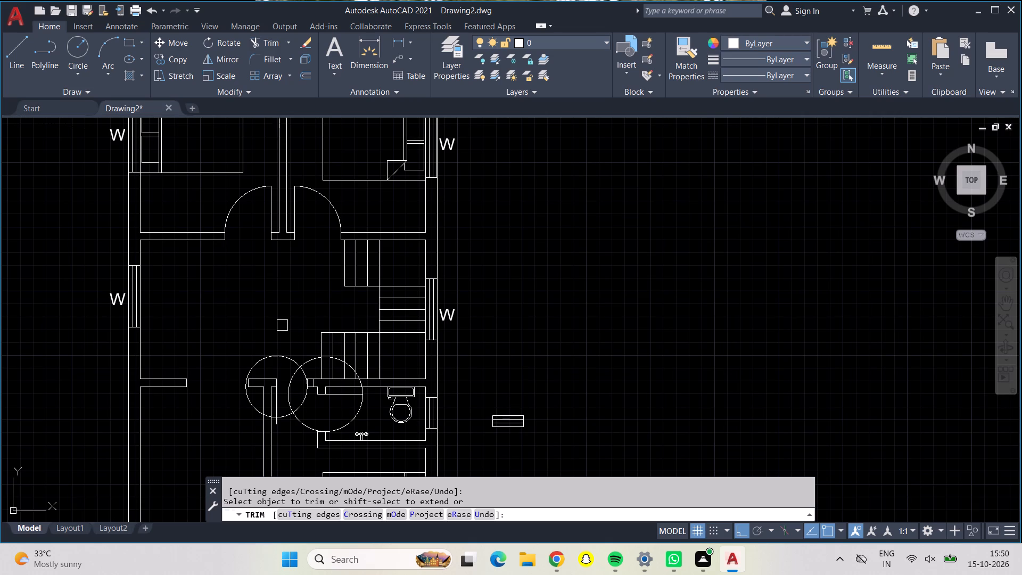
pyautogui.moveTo(281, 323); pyautogui.dragTo(273, 211, button='middle')
pyautogui.scroll(2, 299, 277)
pyautogui.scroll(-1, 299, 277)
pyautogui.scroll(1, 299, 277)
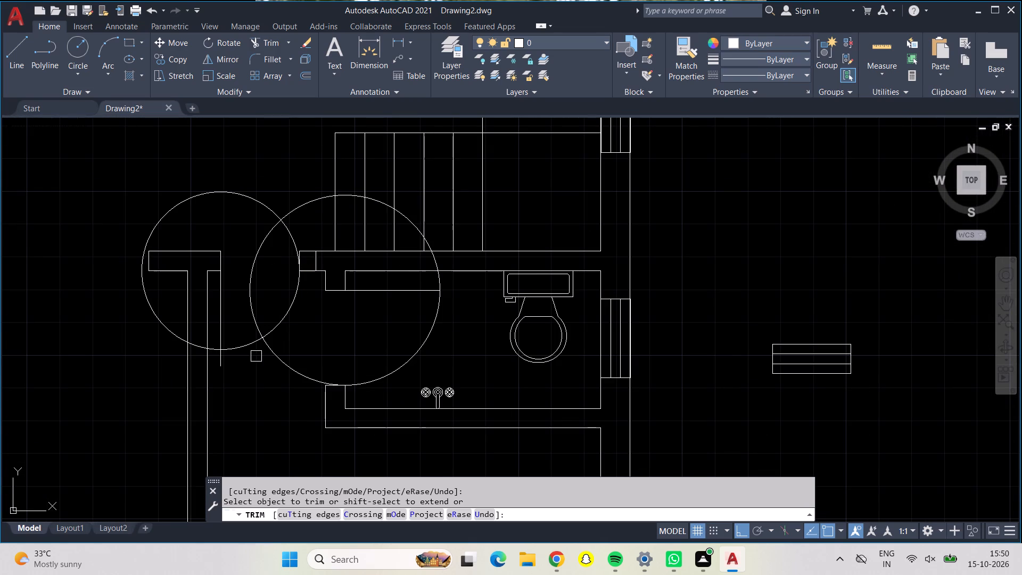
pyautogui.click(155, 317)
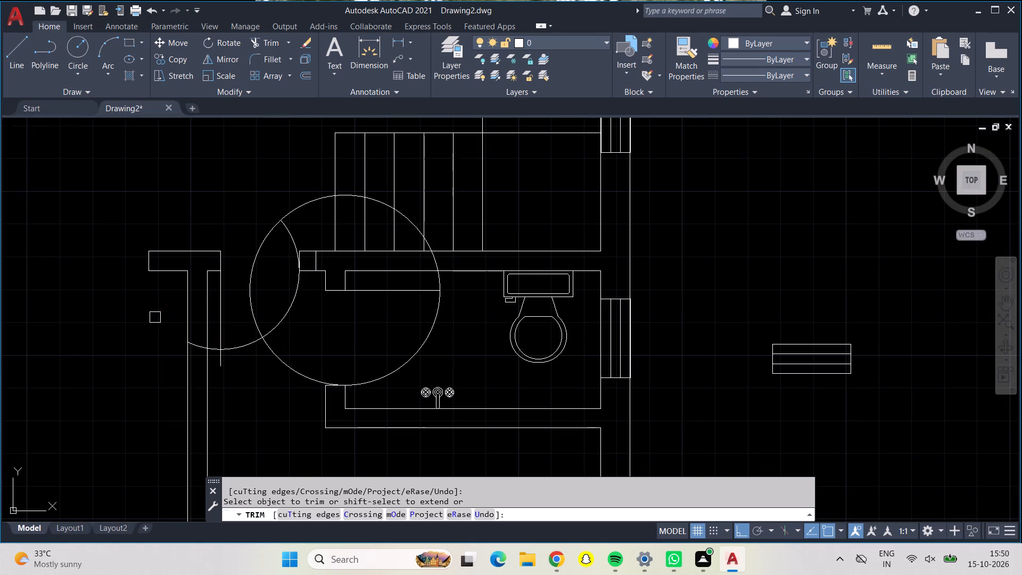
pyautogui.click(196, 347)
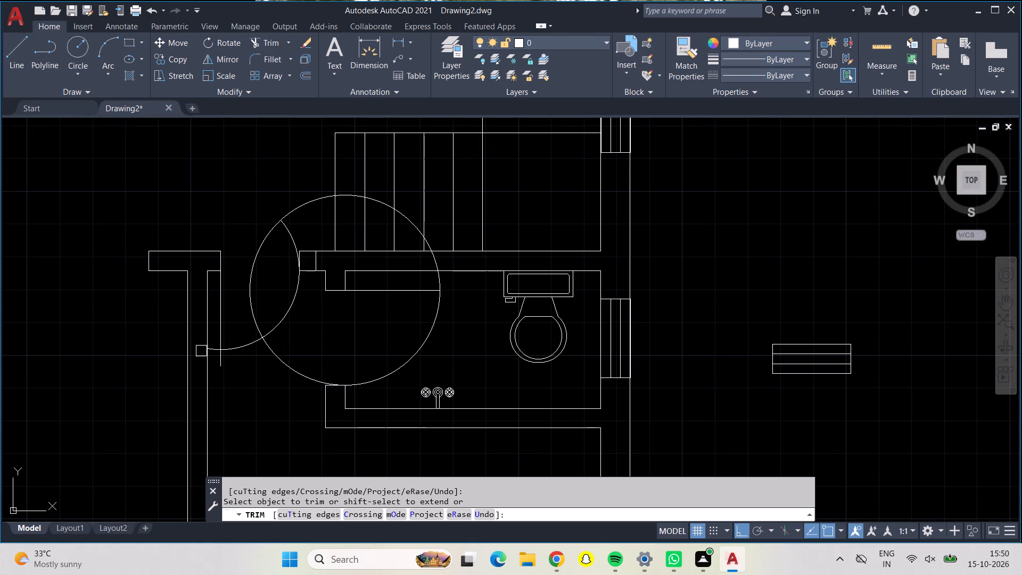
pyautogui.click(222, 365)
pyautogui.scroll(-1, 208, 356)
pyautogui.scroll(1, 208, 356)
pyautogui.scroll(-1, 208, 356)
pyautogui.scroll(1, 208, 356)
pyautogui.click(215, 349)
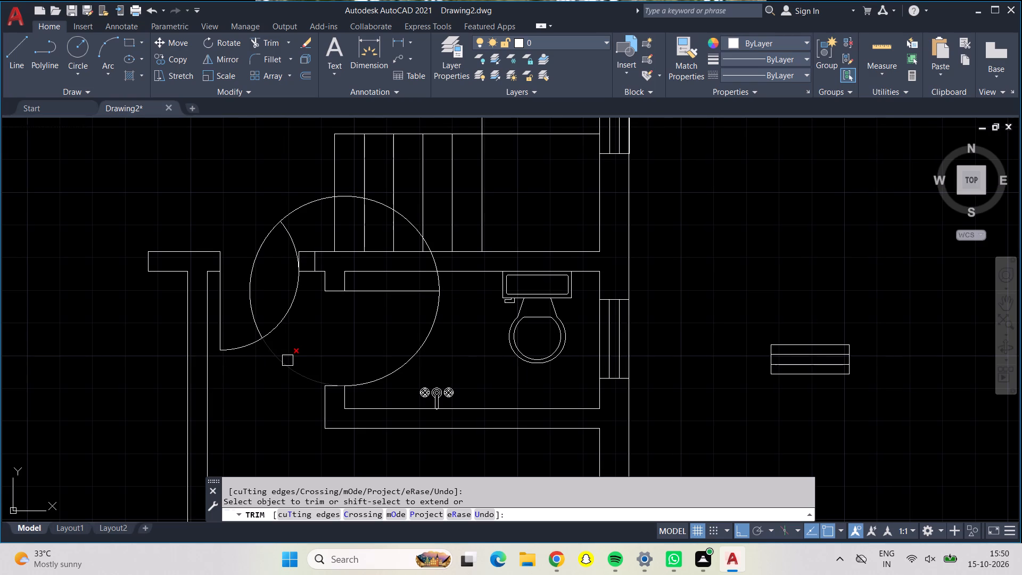
# Trim the south-east bathroom's door-swing circle outside the room and across the stairs, plus the bedroom swing's leftover upper arc, leaving quarter-circle swings.
pyautogui.click(287, 360)
pyautogui.click(259, 317)
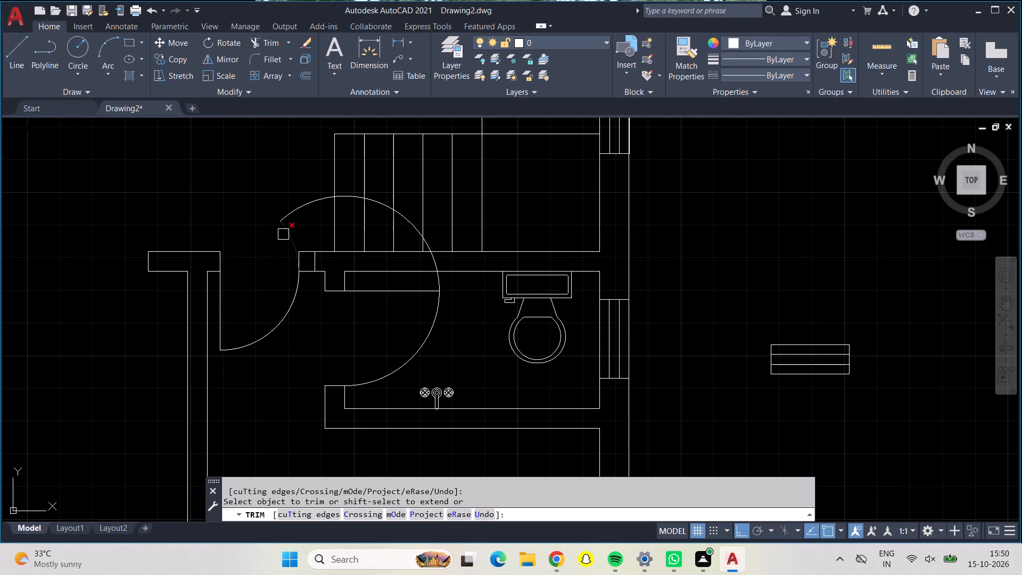
pyautogui.click(283, 234)
pyautogui.click(287, 208)
pyautogui.click(344, 200)
pyautogui.click(377, 206)
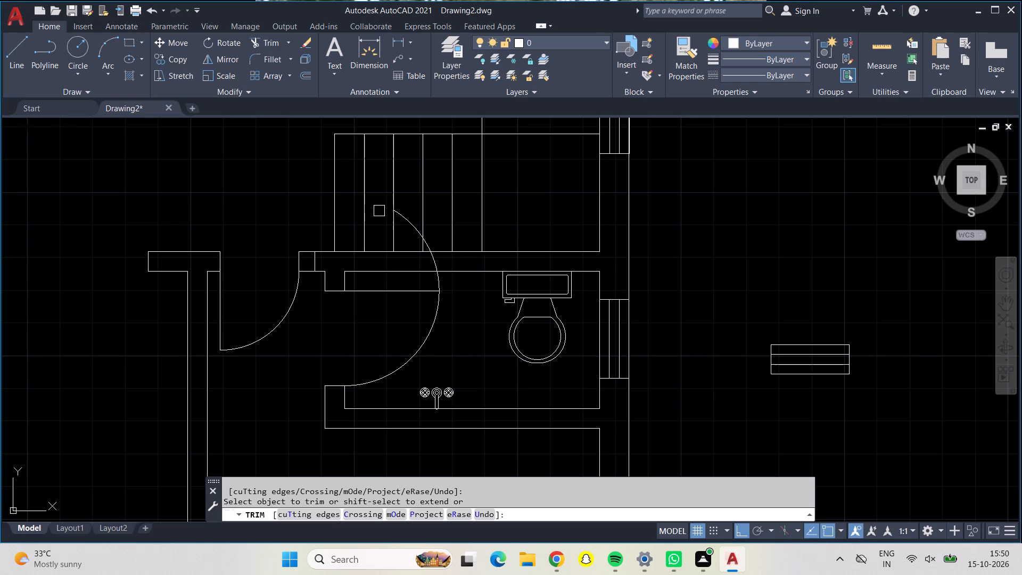
pyautogui.click(403, 221)
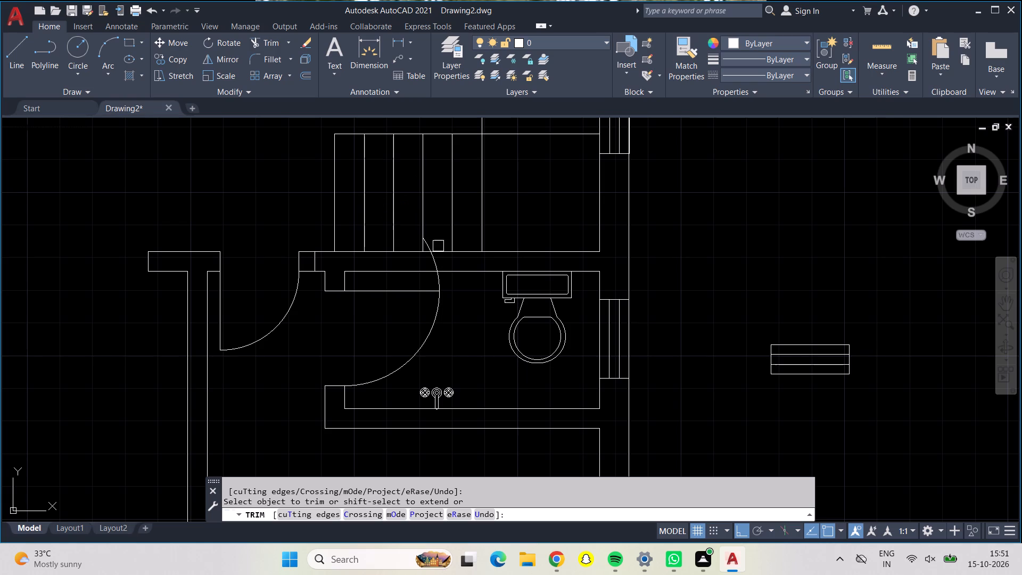
pyautogui.click(432, 244)
pyautogui.click(436, 258)
pyautogui.click(439, 281)
# End trimming and look over the door swings throughout the second floor plan, from the north bathrooms to the south rooms.
pyautogui.scroll(-1, 323, 336)
pyautogui.moveTo(323, 336); pyautogui.dragTo(322, 220, button='middle')
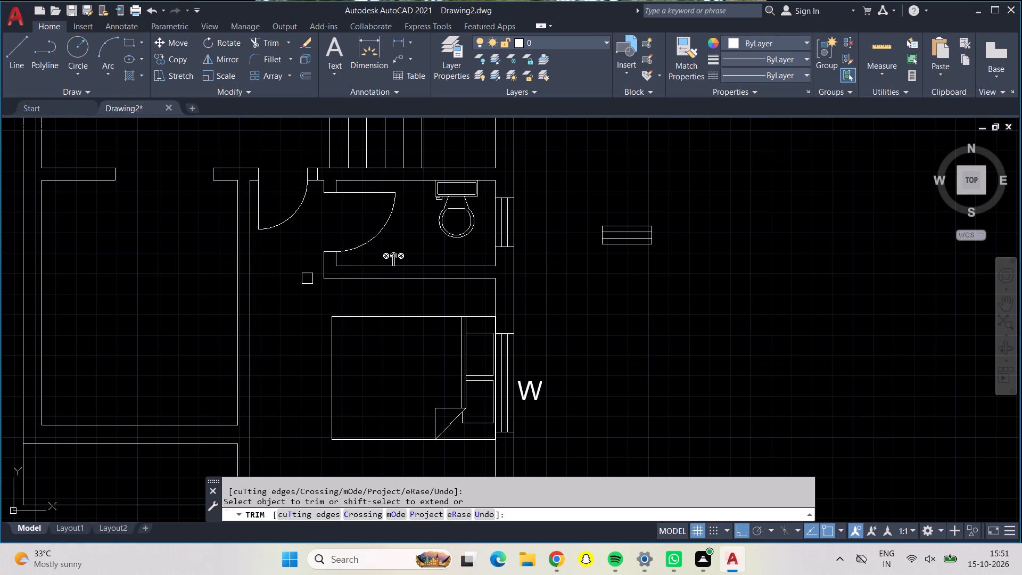
pyautogui.scroll(-1, 296, 311)
pyautogui.moveTo(296, 311); pyautogui.dragTo(318, 344, button='middle')
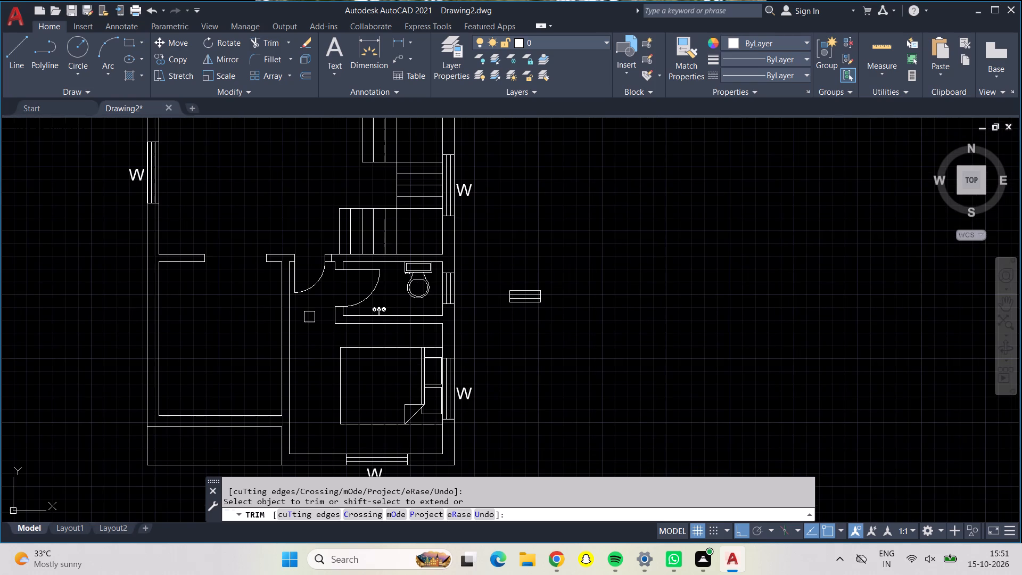
pyautogui.moveTo(306, 316); pyautogui.dragTo(339, 452, button='middle')
pyautogui.moveTo(316, 322); pyautogui.dragTo(336, 464, button='middle')
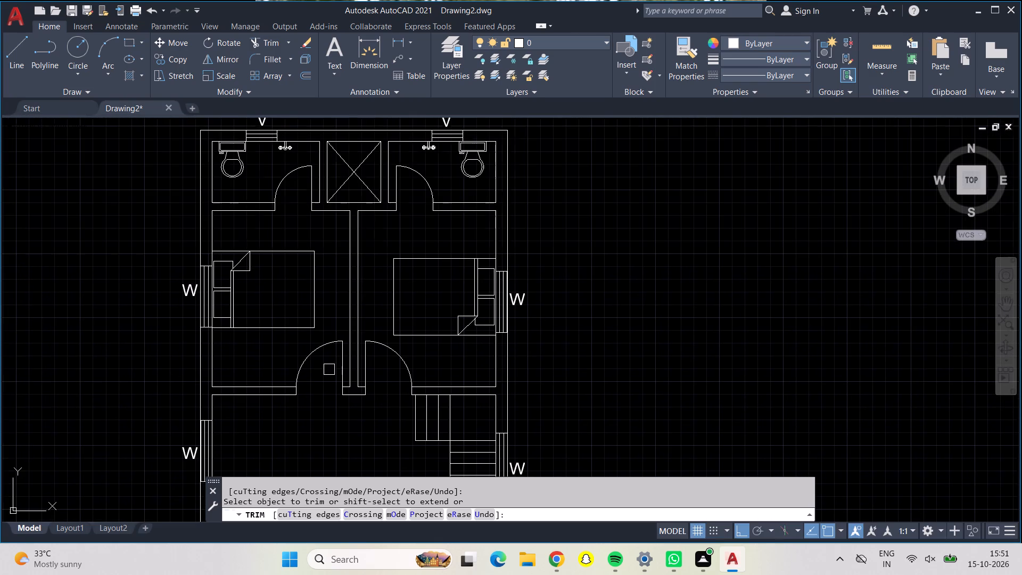
pyautogui.moveTo(335, 283); pyautogui.dragTo(327, 374, button='middle')
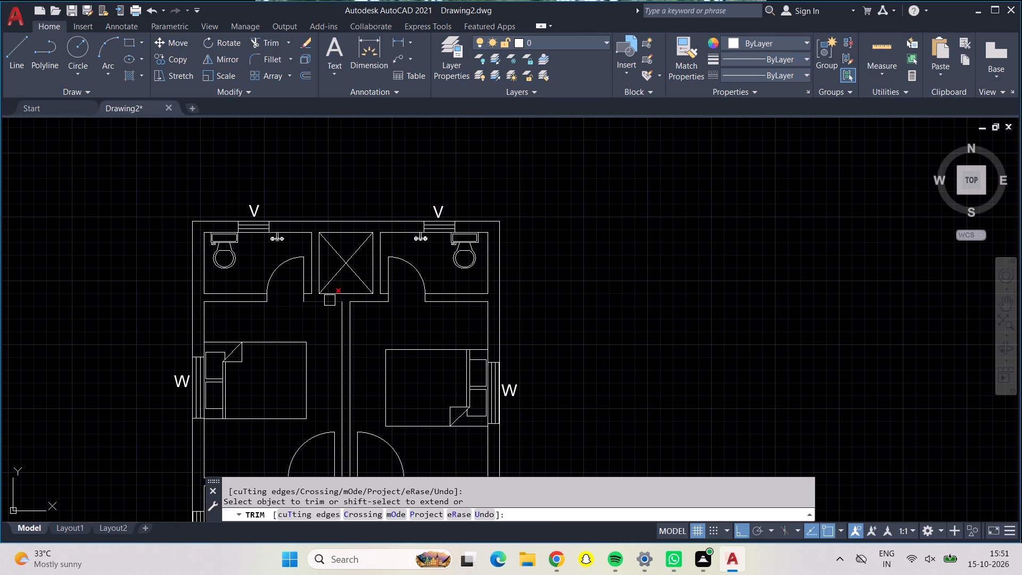
pyautogui.press('Escape')
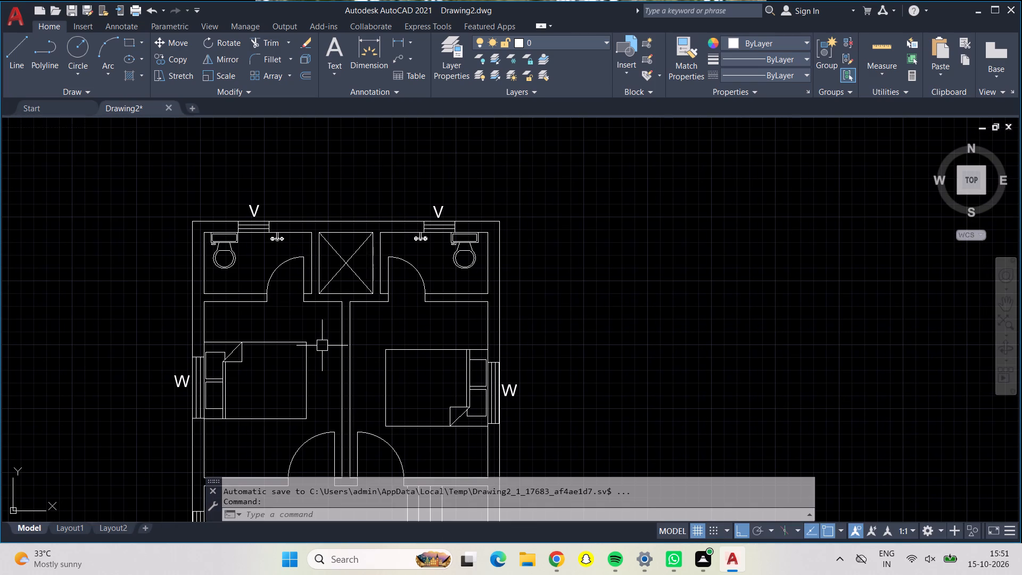
pyautogui.scroll(-1, 311, 350)
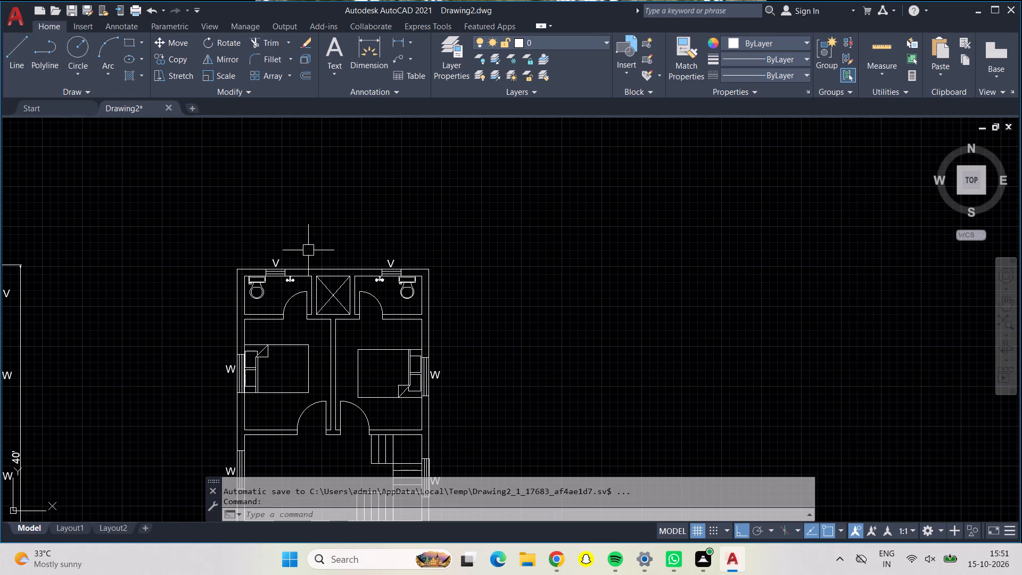
pyautogui.moveTo(313, 250); pyautogui.dragTo(312, 115, button='middle')
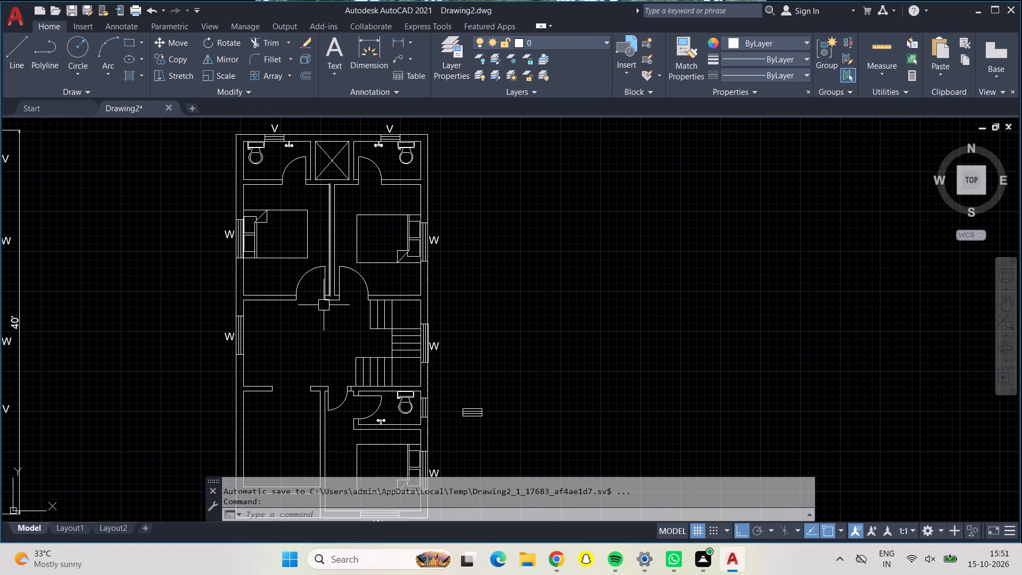
pyautogui.moveTo(316, 326); pyautogui.dragTo(332, 239, button='middle')
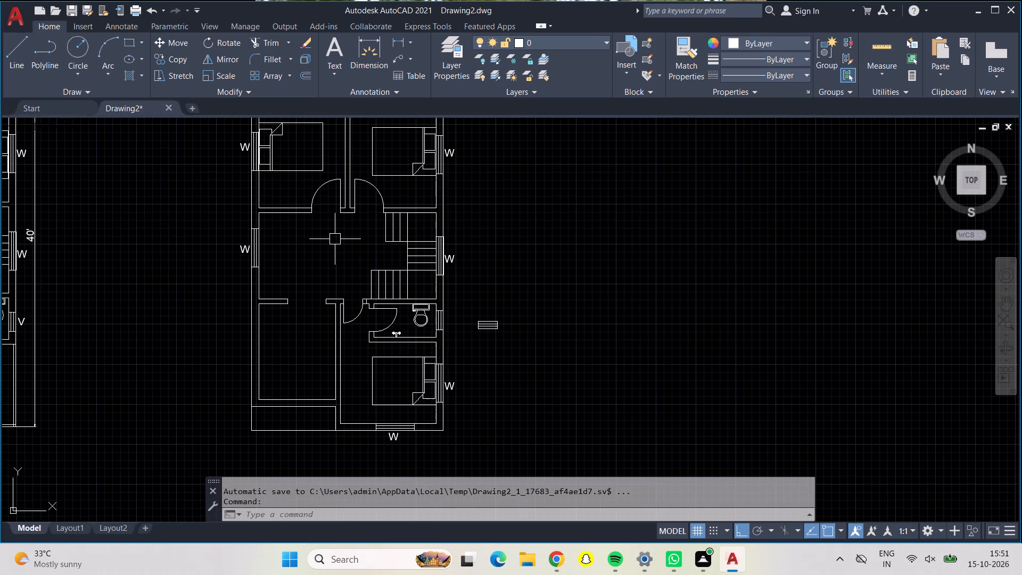
# Move the entire second floor plan, together with the spare window symbol beside it, closer to the first plan.
pyautogui.scroll(-1, 336, 240)
pyautogui.moveTo(336, 240); pyautogui.dragTo(343, 327, button='middle')
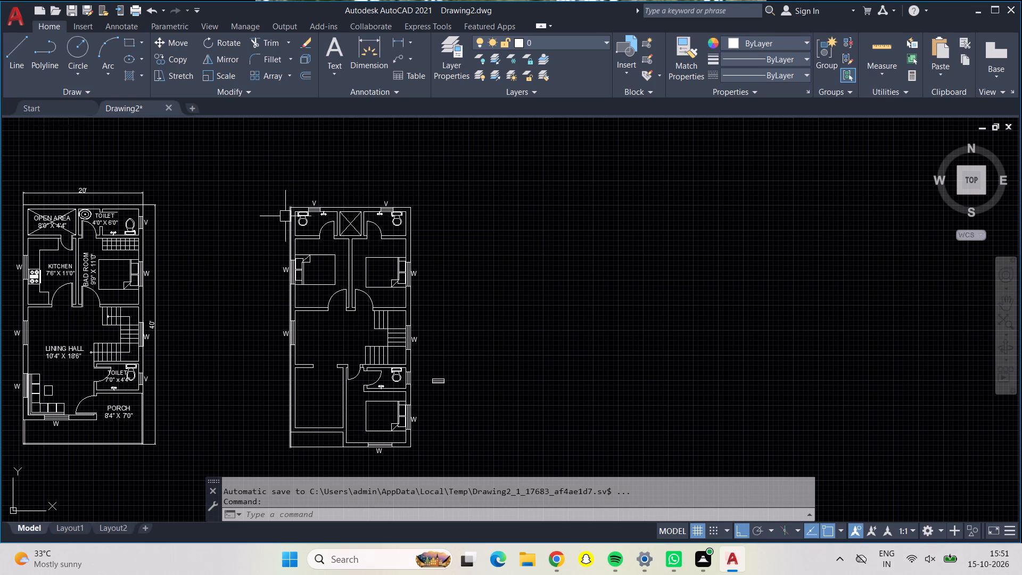
pyautogui.moveTo(236, 212); pyautogui.dragTo(424, 152, button='middle')
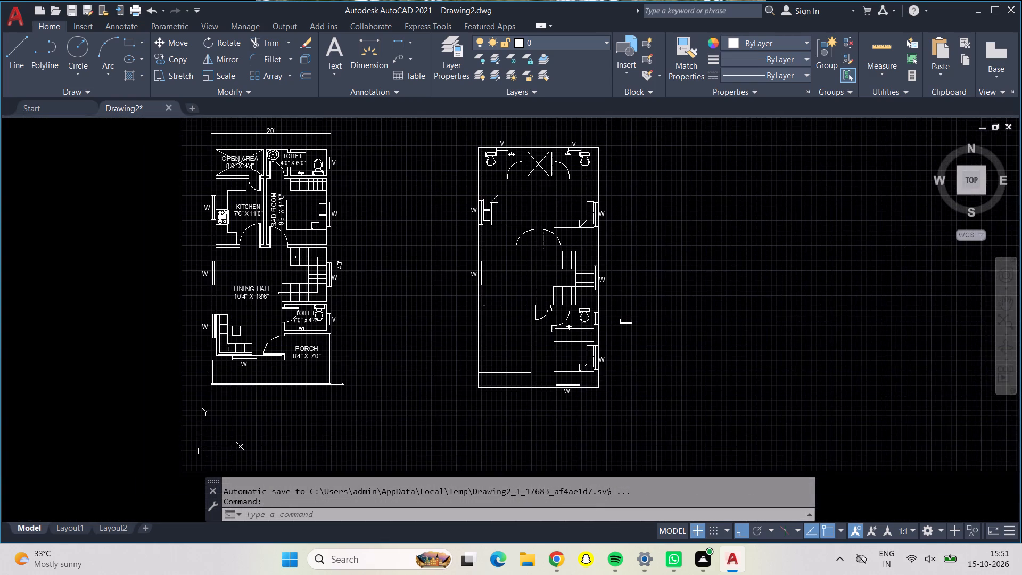
pyautogui.moveTo(424, 152); pyautogui.dragTo(432, 163, button='middle')
pyautogui.moveTo(407, 162); pyautogui.dragTo(417, 194, button='middle')
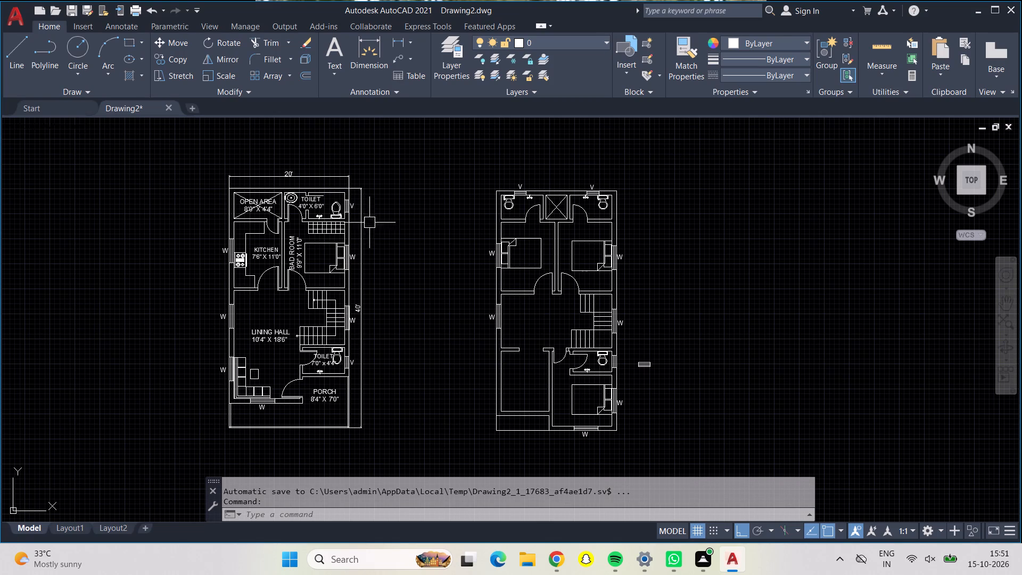
pyautogui.click(202, 151)
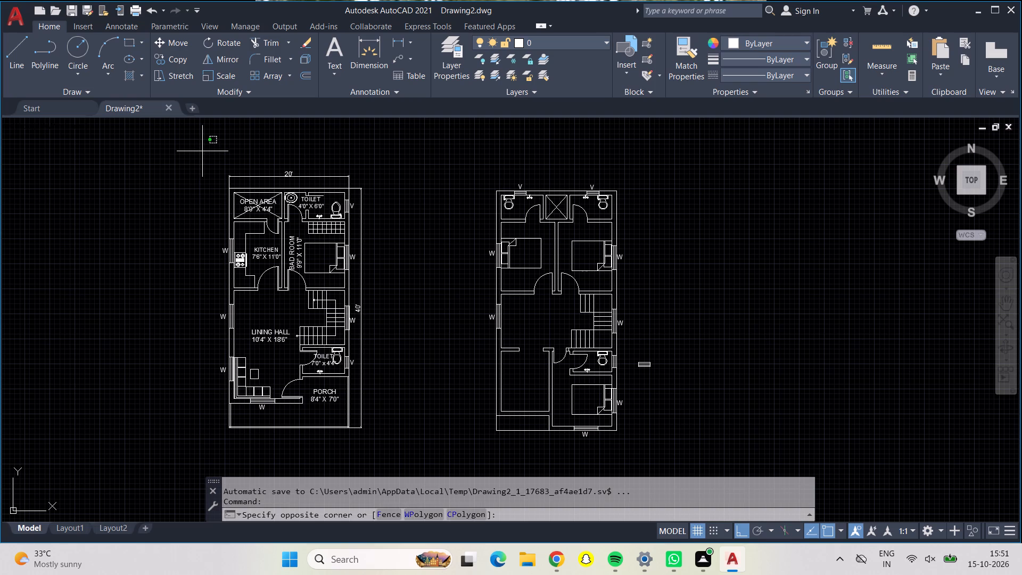
pyautogui.click(202, 151)
pyautogui.moveTo(469, 165); pyautogui.dragTo(472, 166)
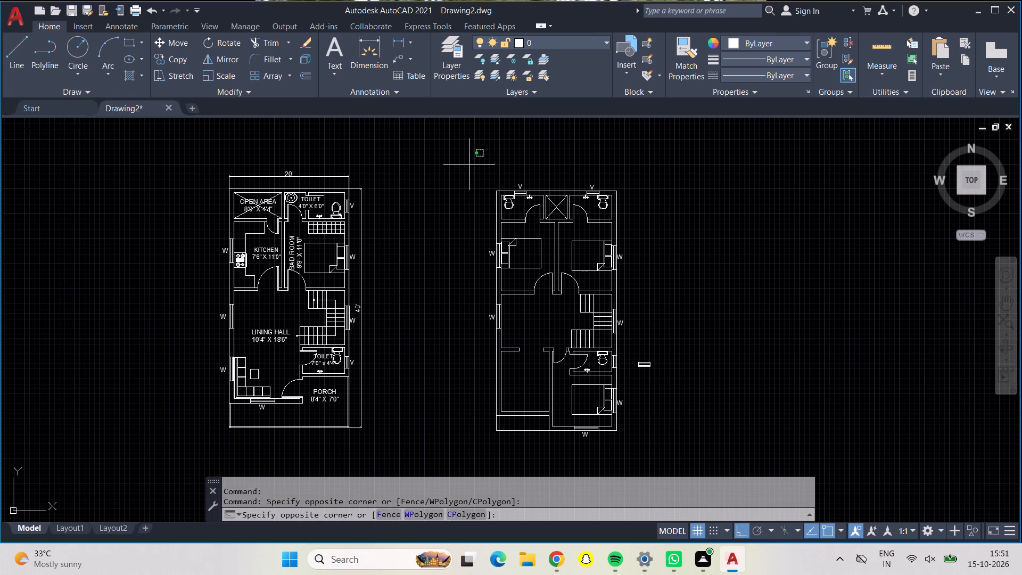
pyautogui.moveTo(472, 166); pyautogui.dragTo(480, 169)
pyautogui.click(730, 455)
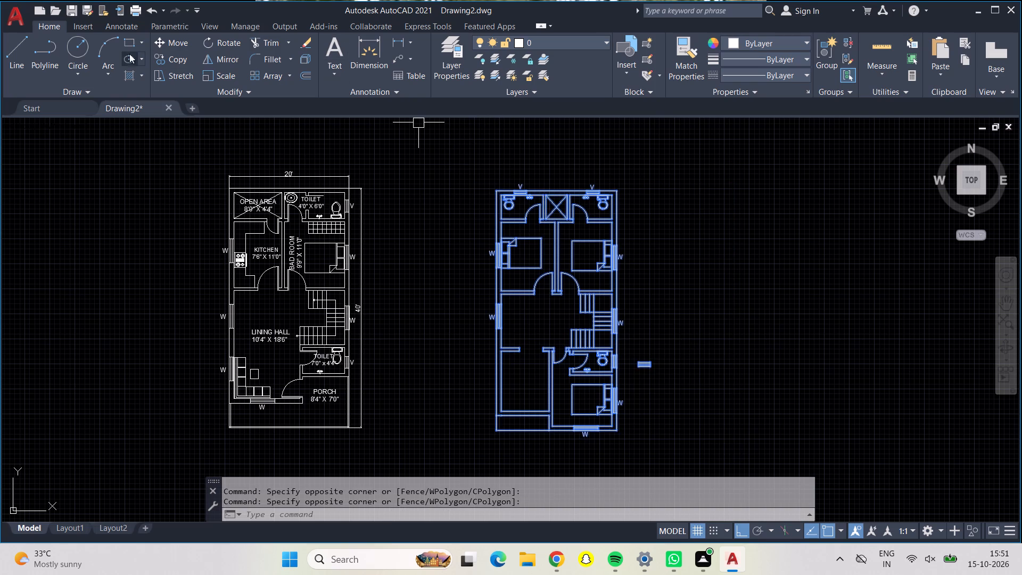
pyautogui.moveTo(177, 43); pyautogui.dragTo(203, 56)
pyautogui.click(557, 285)
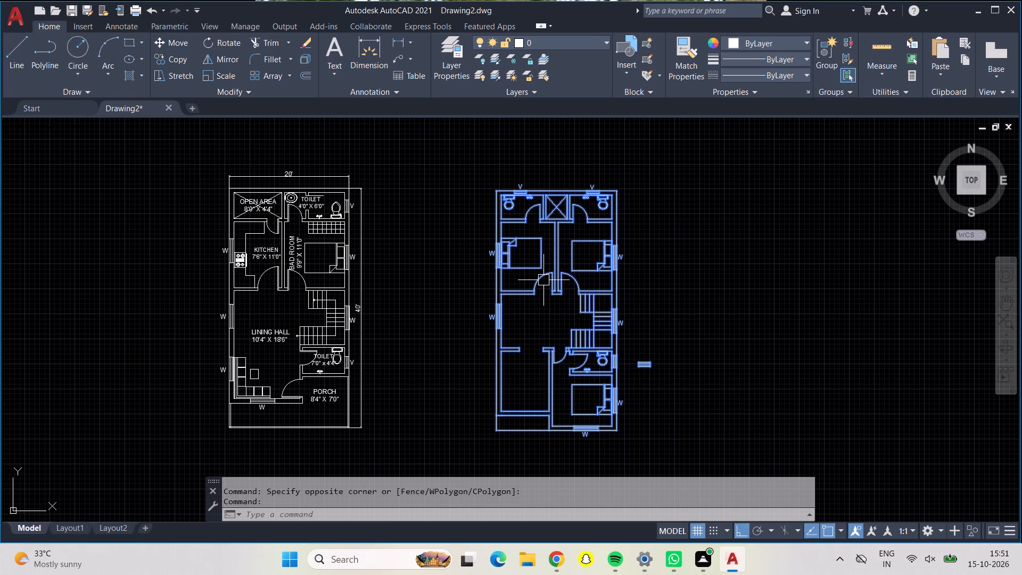
pyautogui.click(171, 44)
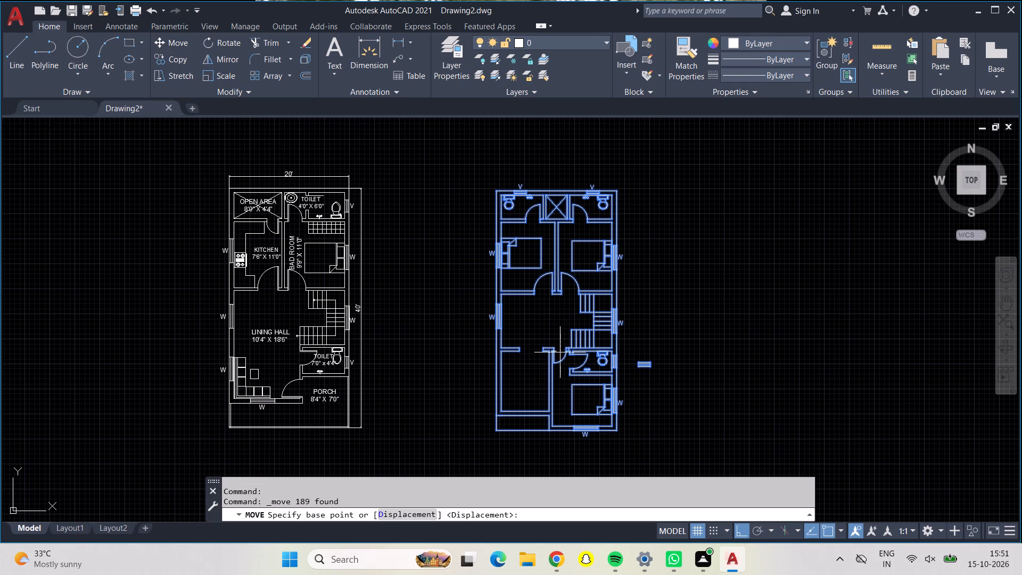
pyautogui.click(546, 299)
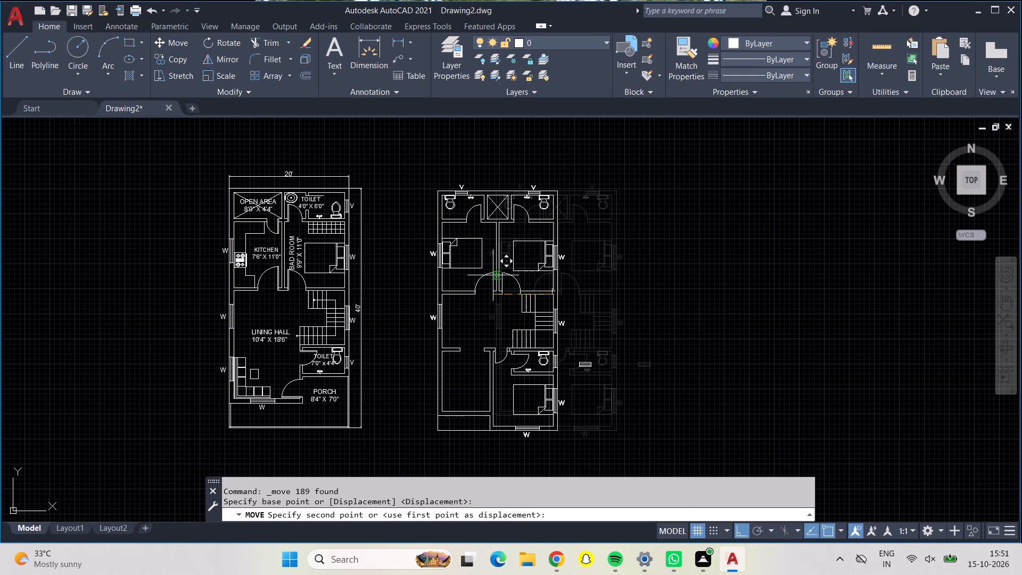
pyautogui.click(493, 275)
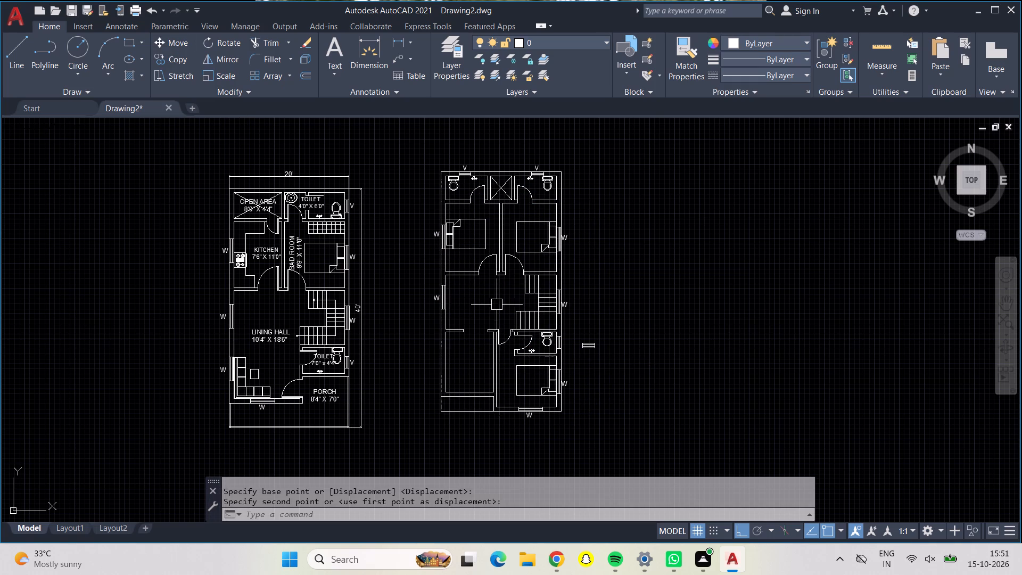
# Delete the spare window symbol lying outside the second plan, east of its south-east bathroom.
pyautogui.moveTo(472, 309); pyautogui.dragTo(444, 342, button='middle')
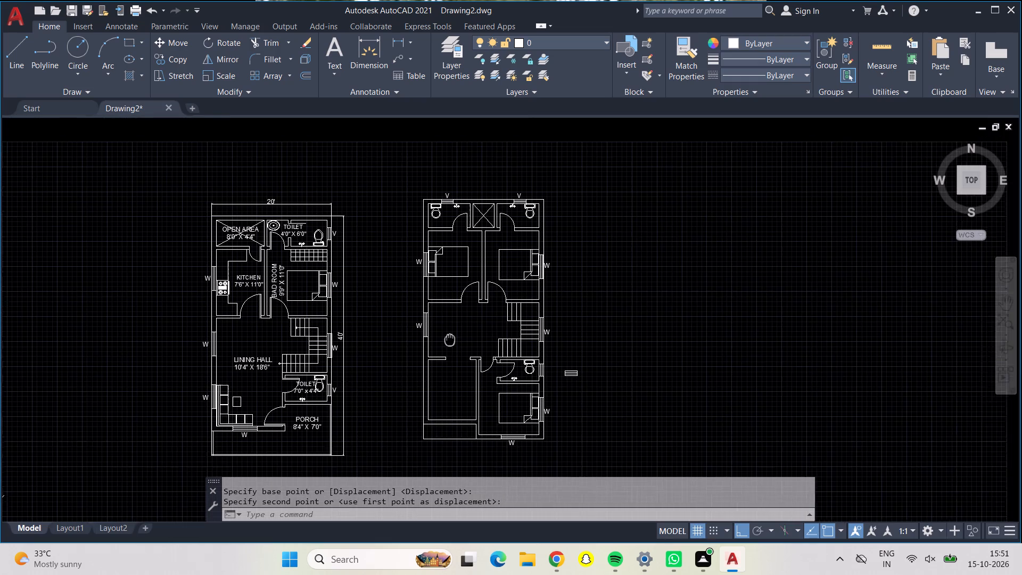
pyautogui.moveTo(444, 342); pyautogui.dragTo(438, 345, button='middle')
pyautogui.scroll(1, 438, 347)
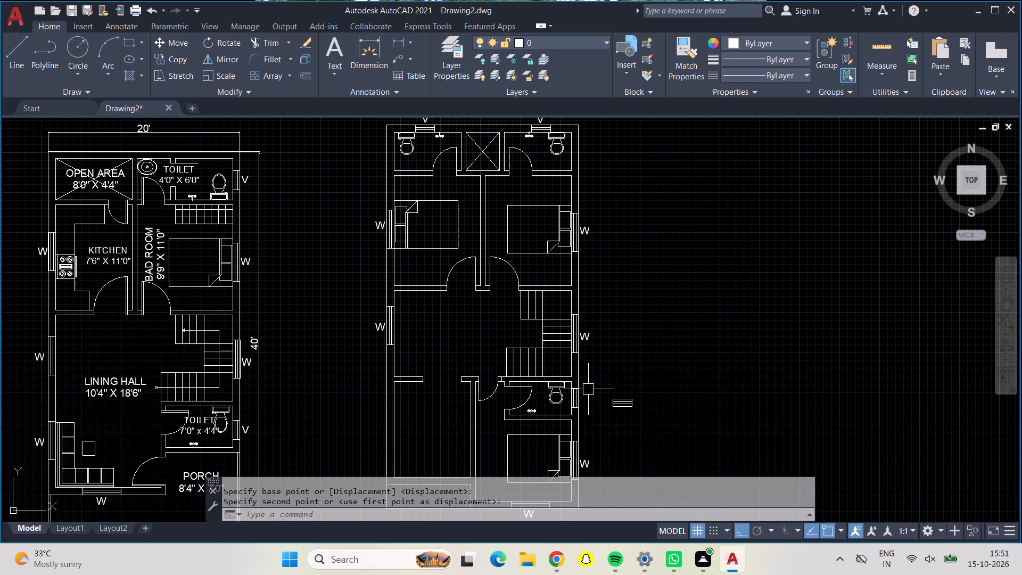
pyautogui.moveTo(604, 386); pyautogui.dragTo(611, 388)
pyautogui.click(672, 434)
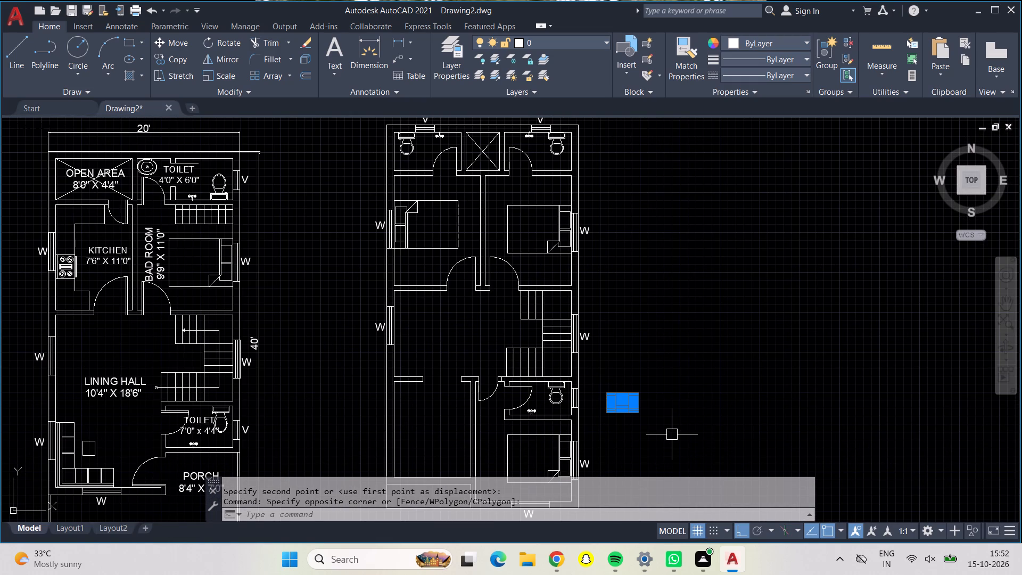
pyautogui.press('Delete')
# With Ortho off, copy the V label from the north-east bathroom's ventilator to beside the south-east bathroom's ventilator in the second plan.
pyautogui.scroll(-1, 614, 442)
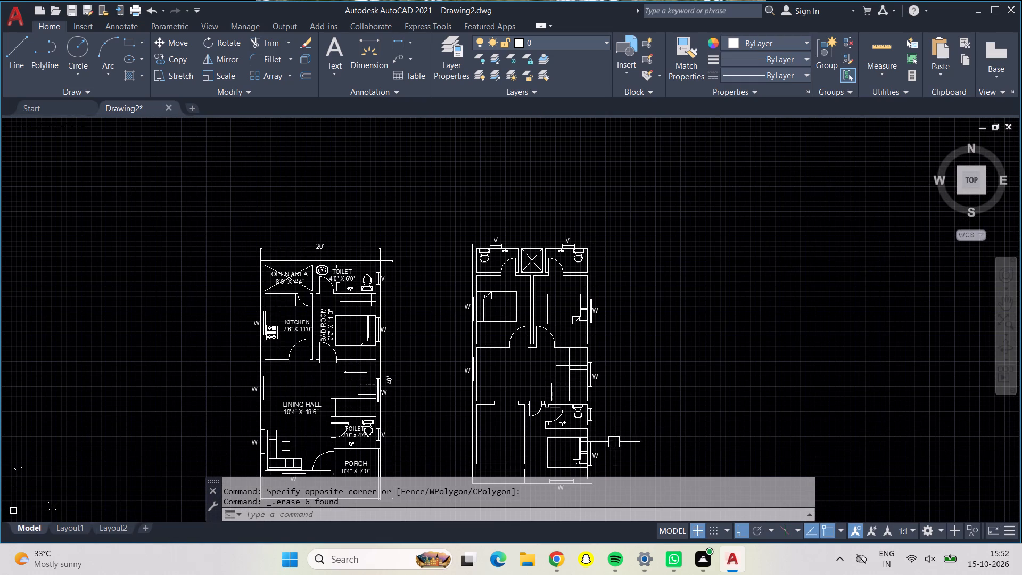
pyautogui.moveTo(635, 421); pyautogui.dragTo(616, 326, button='middle')
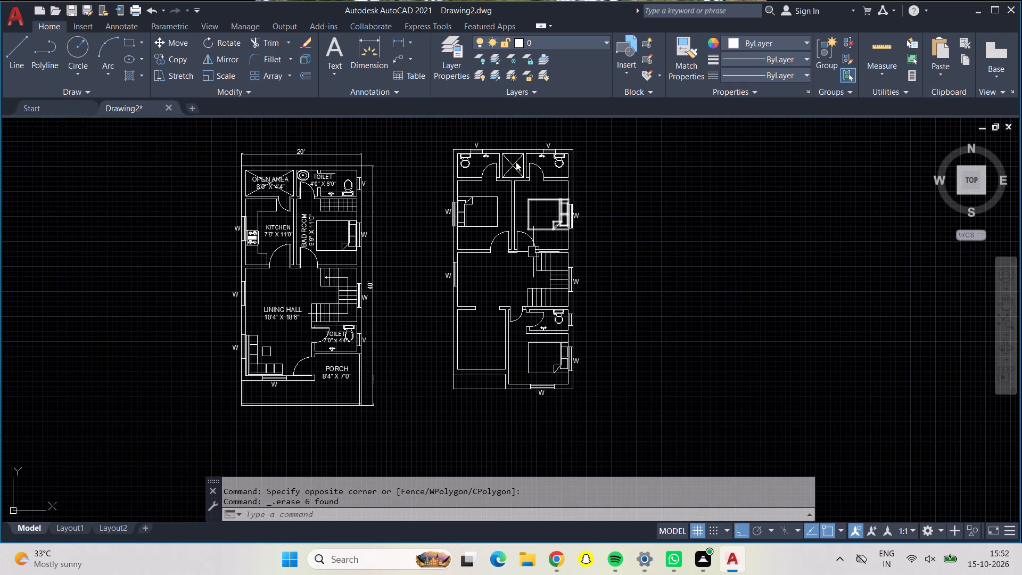
pyautogui.scroll(1, 551, 135)
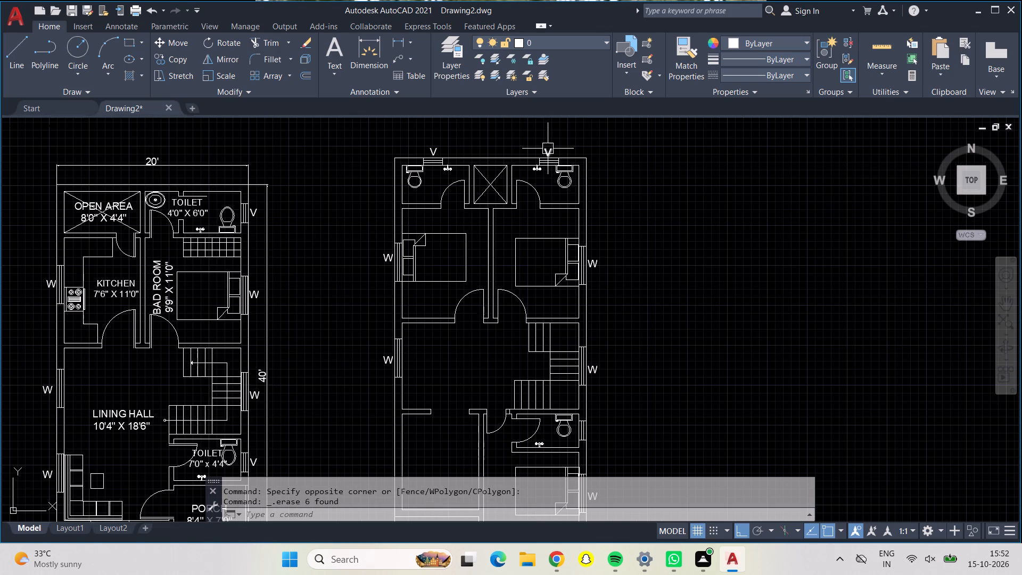
pyautogui.click(548, 148)
pyautogui.scroll(1, 476, 152)
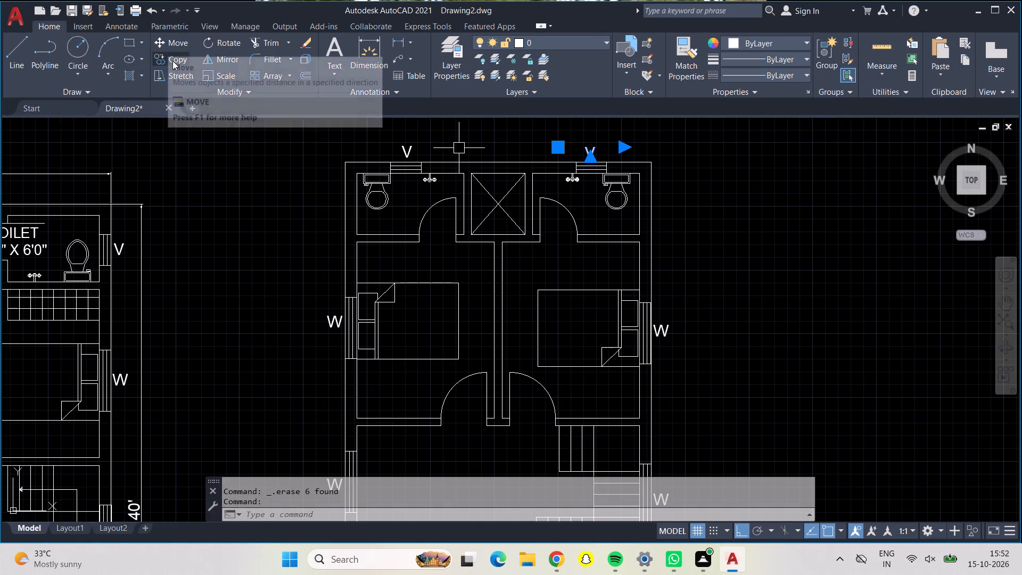
pyautogui.click(171, 61)
pyautogui.click(591, 151)
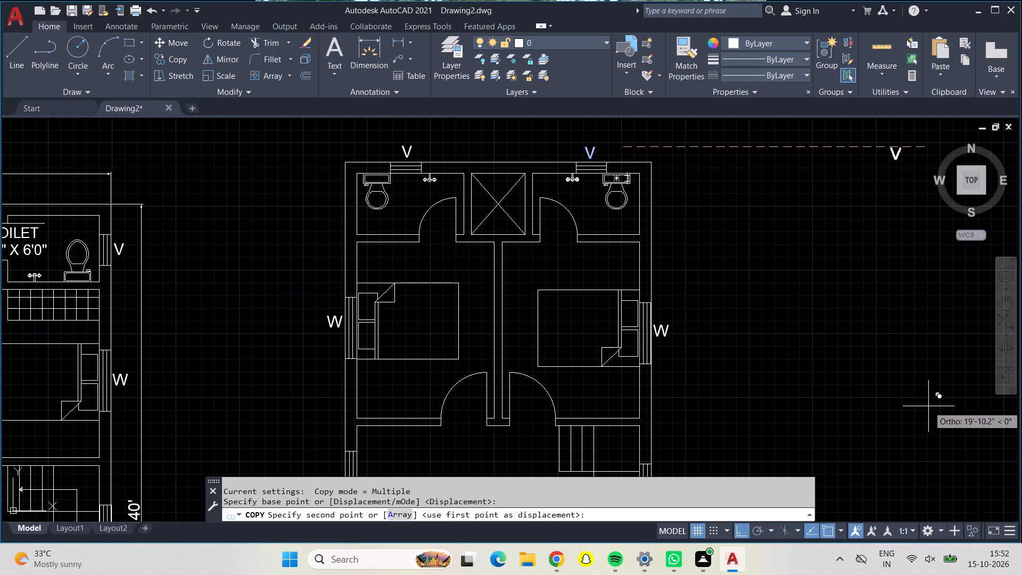
pyautogui.press('F8')
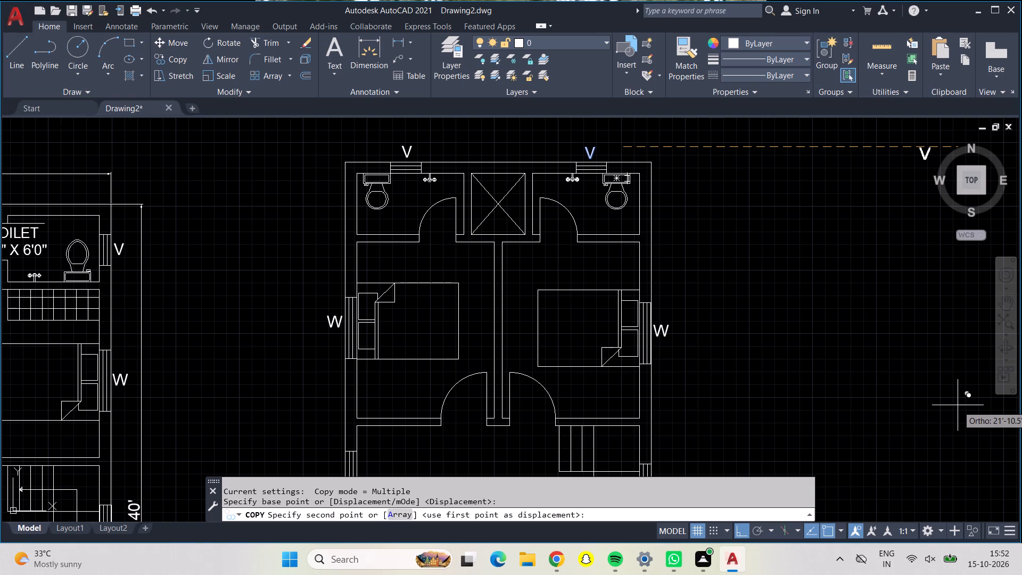
pyautogui.scroll(-1, 770, 404)
pyautogui.moveTo(770, 404); pyautogui.dragTo(725, 205, button='middle')
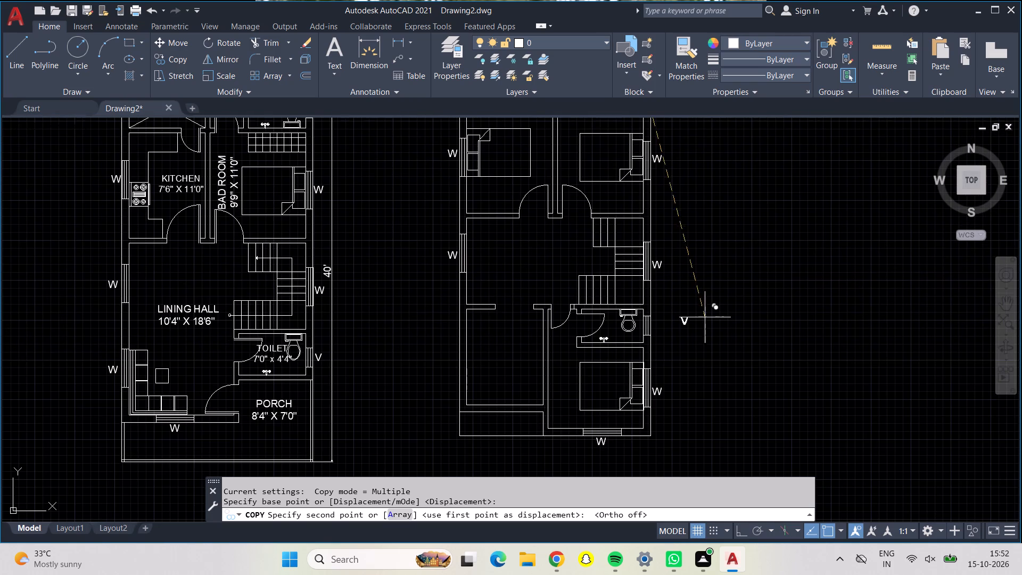
pyautogui.scroll(1, 686, 321)
pyautogui.scroll(-1, 686, 321)
pyautogui.scroll(1, 685, 321)
pyautogui.scroll(-1, 685, 321)
pyautogui.scroll(2, 685, 321)
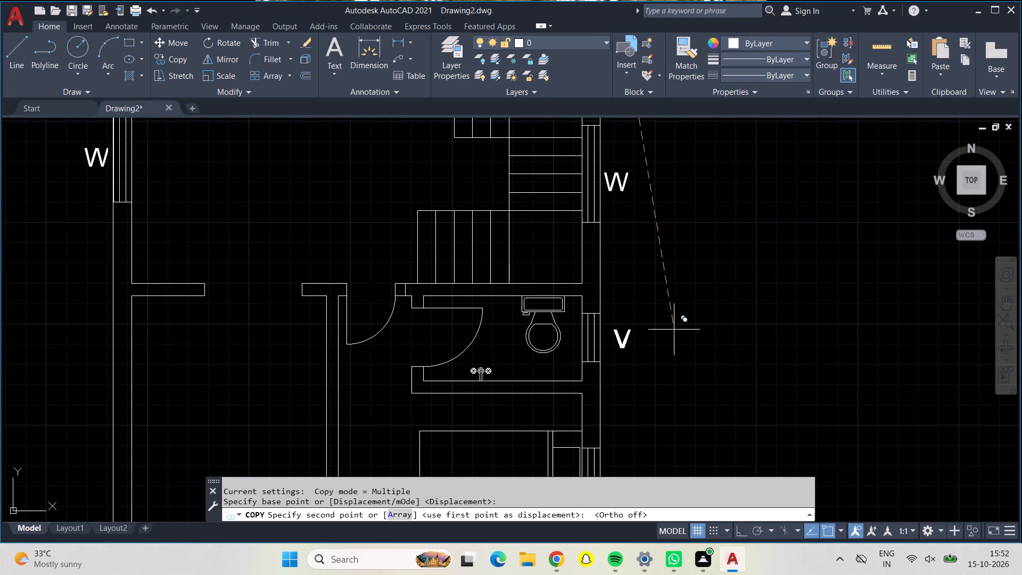
pyautogui.click(667, 329)
pyautogui.scroll(-2, 667, 330)
pyautogui.press('Escape')
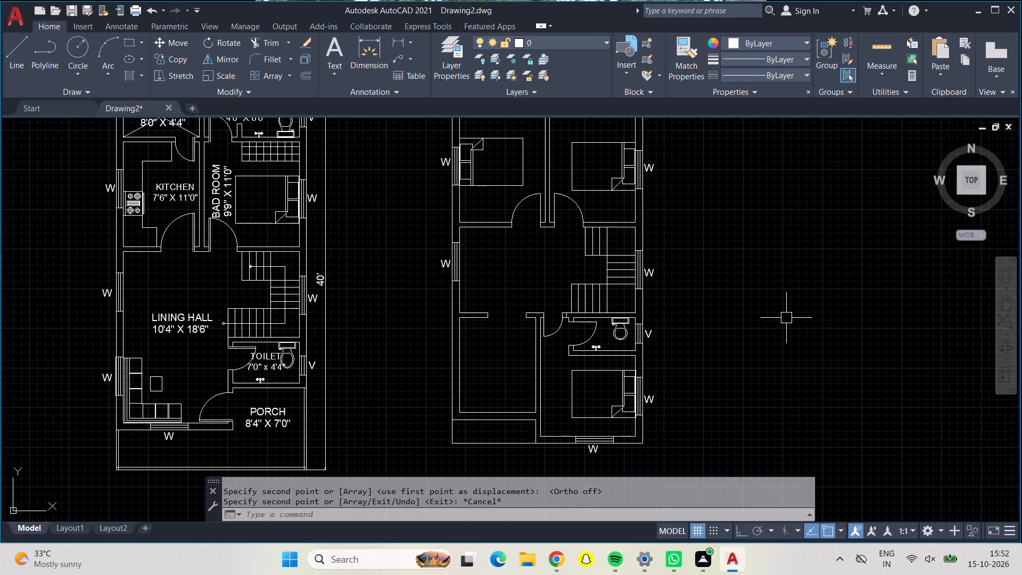
# Compare the second floor plan with the first, checking the northern rooms, stairs and southern rooms for missing details.
pyautogui.scroll(1, 786, 316)
pyautogui.scroll(-1, 786, 316)
pyautogui.scroll(1, 532, 266)
pyautogui.scroll(-1, 525, 268)
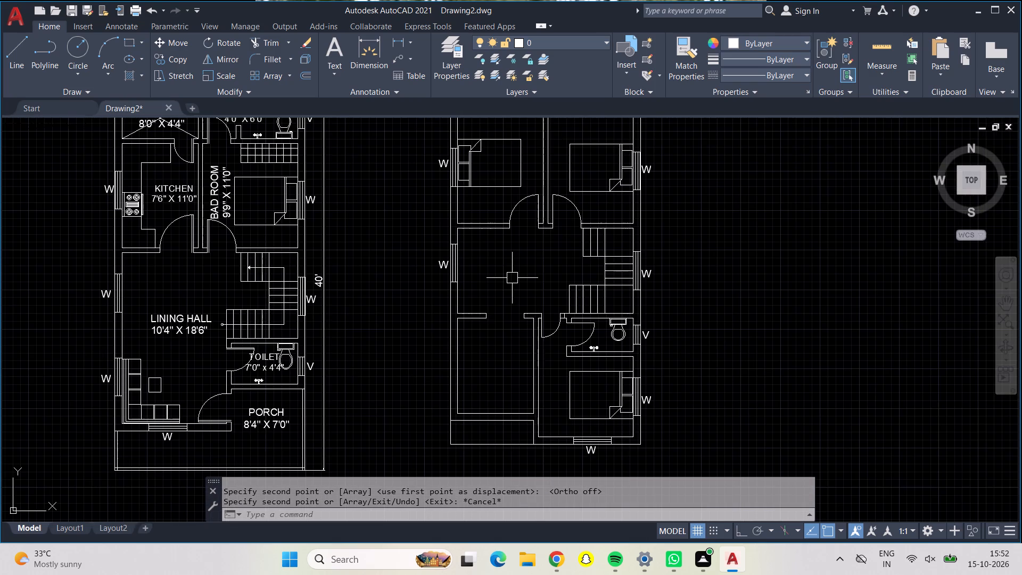
pyautogui.moveTo(512, 279); pyautogui.dragTo(496, 318, button='middle')
pyautogui.scroll(-1, 496, 318)
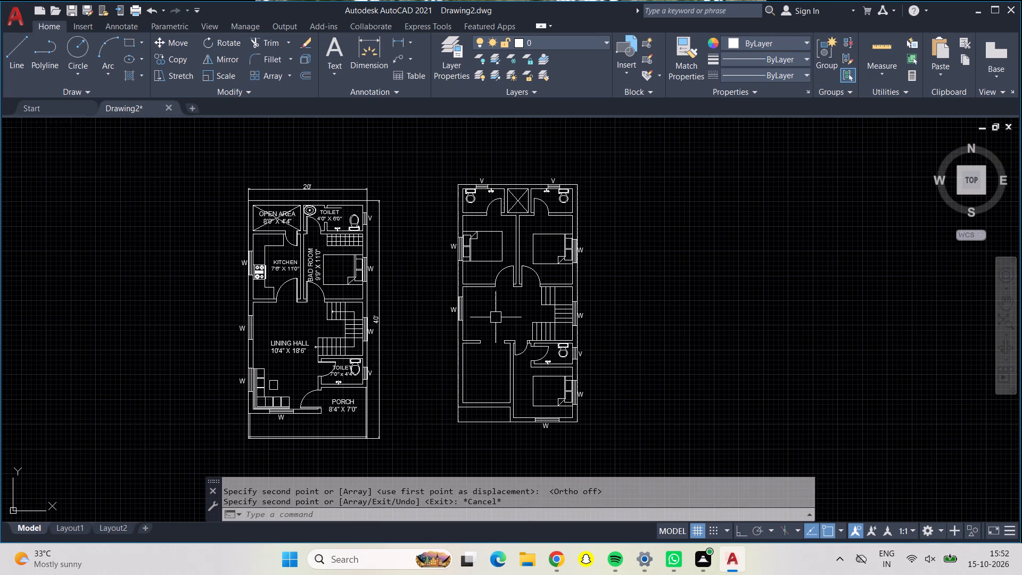
pyautogui.moveTo(496, 316); pyautogui.dragTo(468, 309, button='middle')
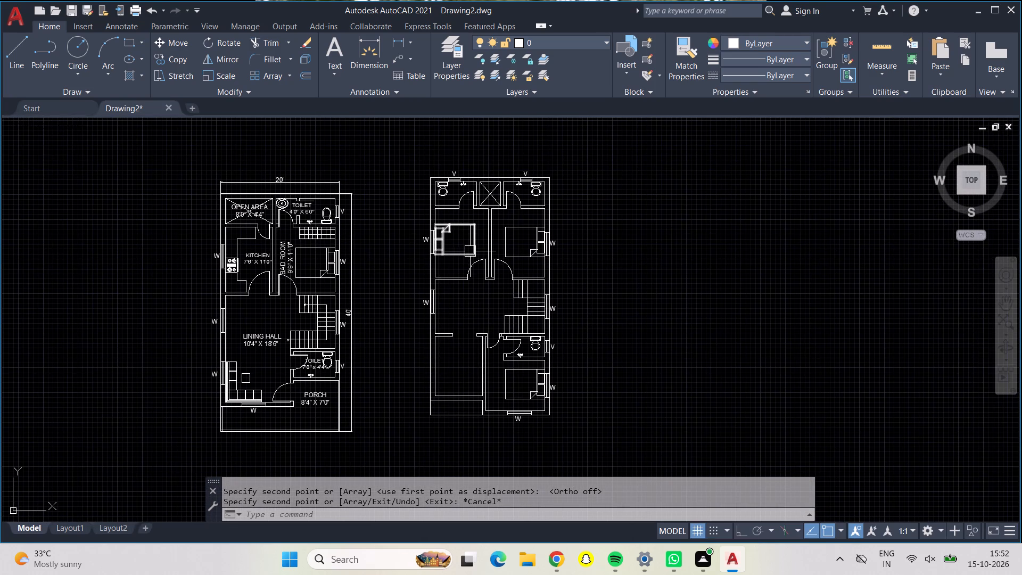
pyautogui.scroll(3, 242, 204)
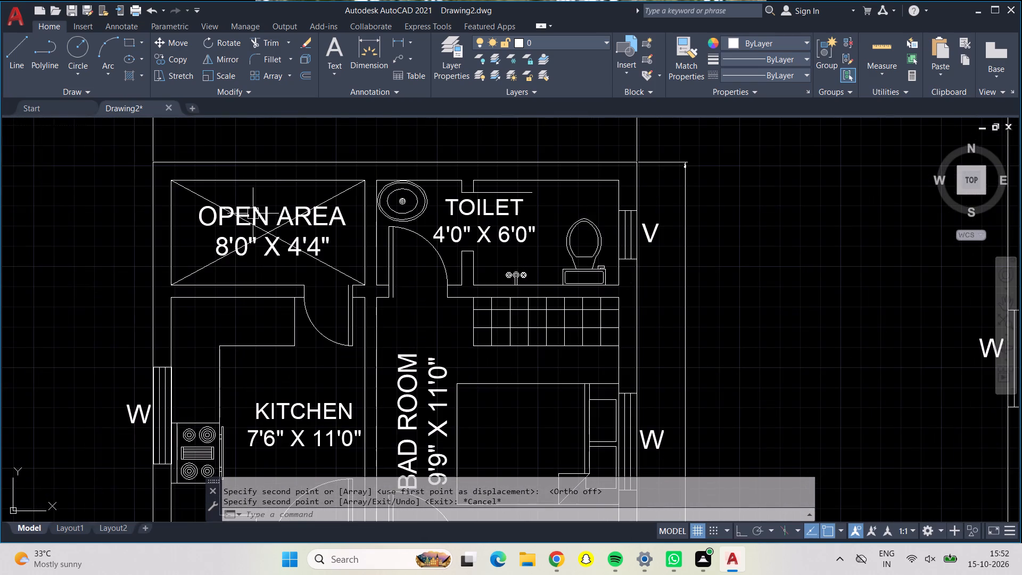
pyautogui.scroll(1, 258, 220)
pyautogui.scroll(-1, 258, 222)
pyautogui.scroll(-1, 467, 258)
pyautogui.moveTo(696, 243); pyautogui.dragTo(491, 261, button='middle')
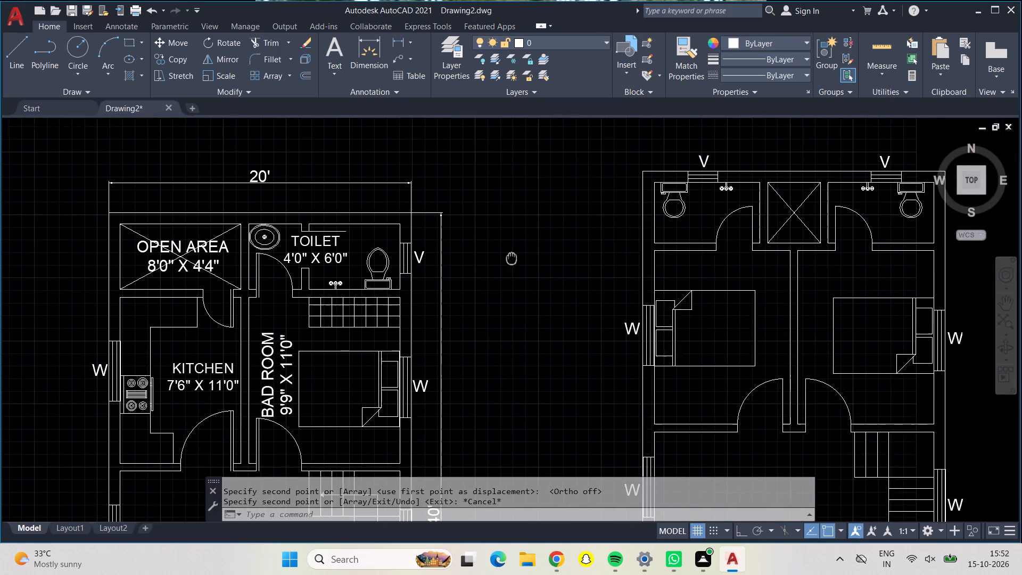
pyautogui.moveTo(491, 261); pyautogui.dragTo(456, 262, button='middle')
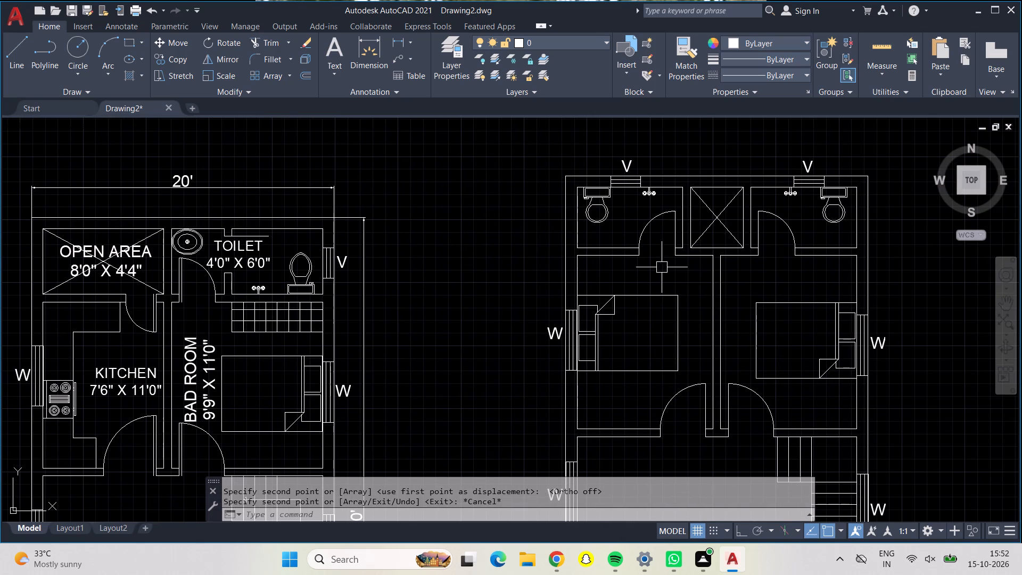
pyautogui.moveTo(662, 267); pyautogui.dragTo(652, 228, button='middle')
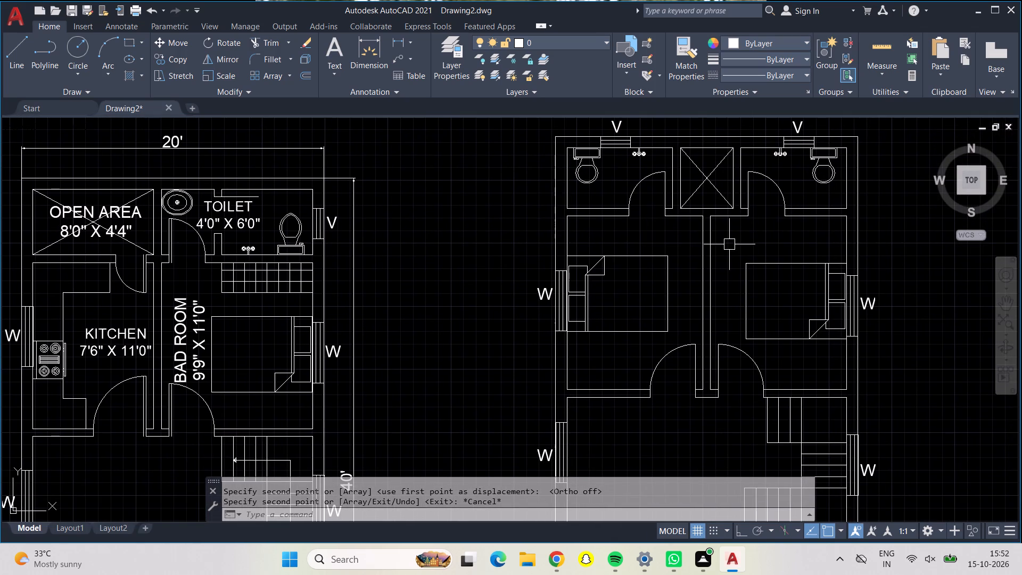
pyautogui.moveTo(740, 245); pyautogui.dragTo(698, 232, button='middle')
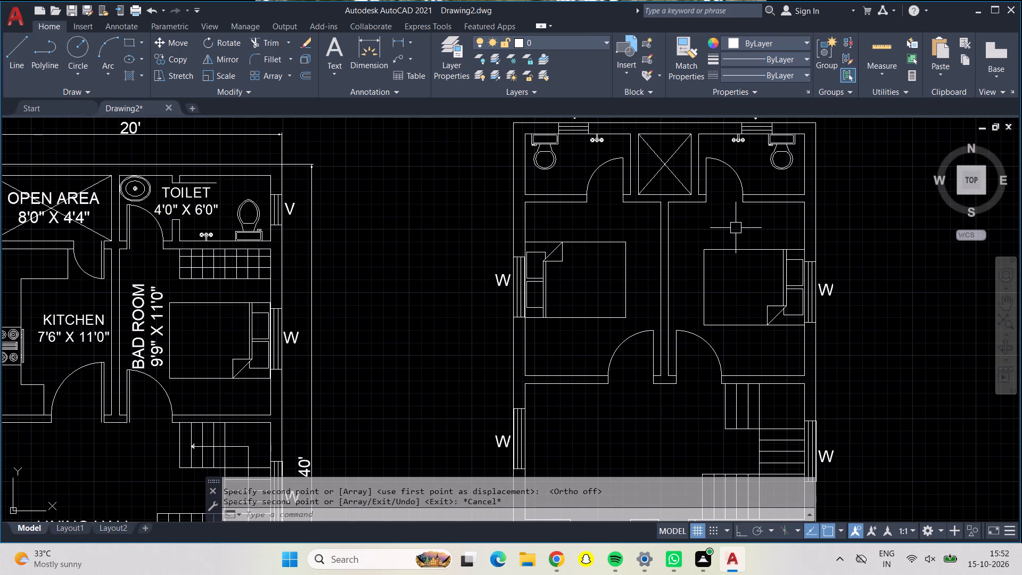
pyautogui.scroll(-1, 728, 228)
pyautogui.moveTo(704, 347); pyautogui.dragTo(697, 347, button='middle')
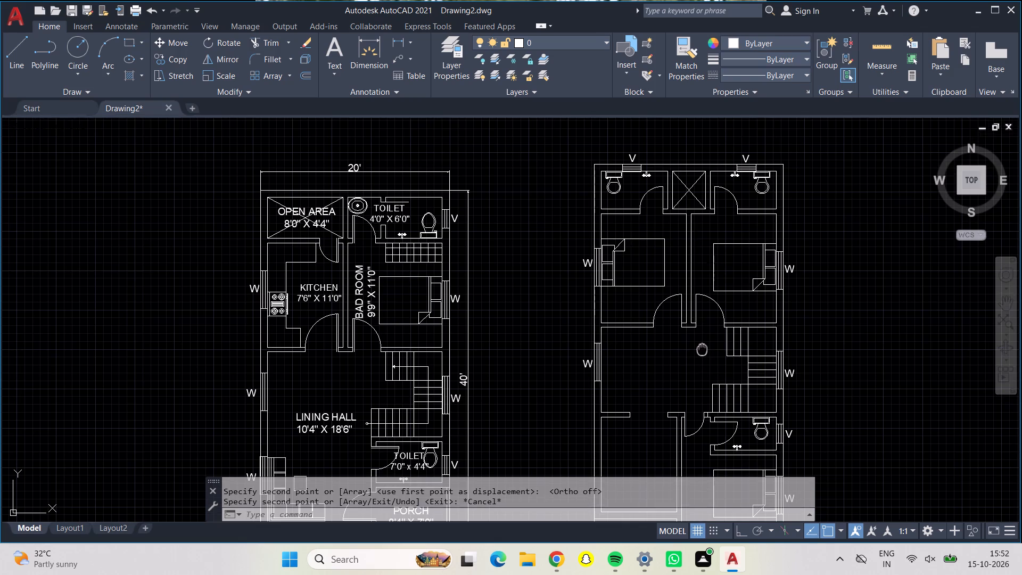
pyautogui.moveTo(697, 347); pyautogui.dragTo(680, 264, button='middle')
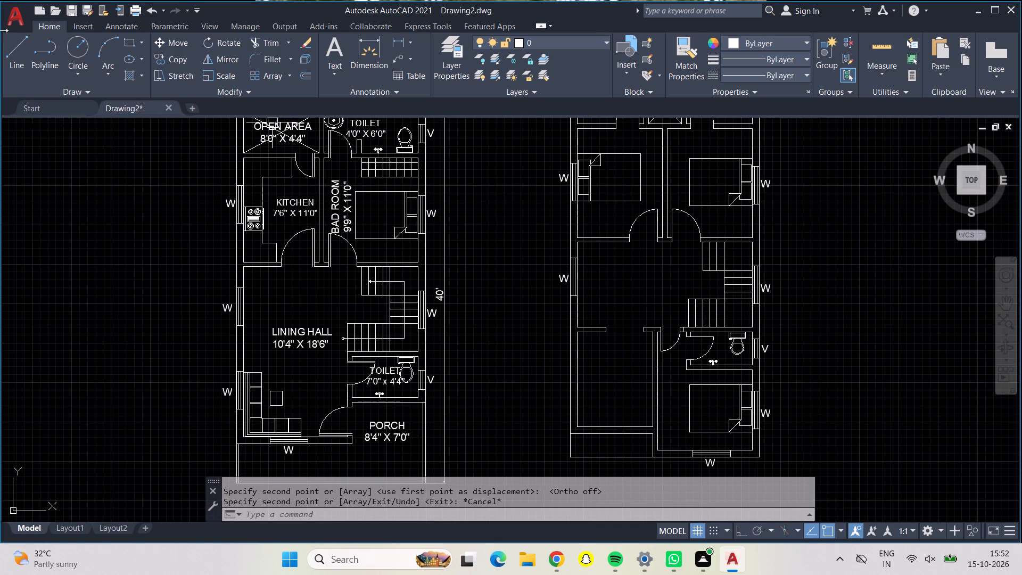
# With Ortho on, draw the second plan's stair direction line east along the south flight, about 5'-8" north, and about 3'-6" west into the north flight.
pyautogui.click(5, 50)
pyautogui.scroll(1, 671, 303)
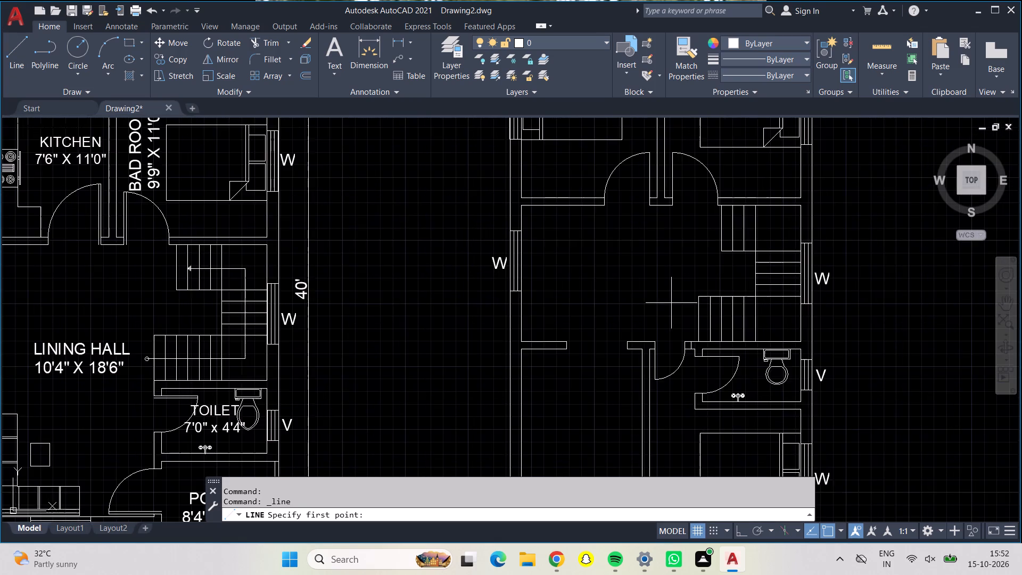
pyautogui.scroll(2, 671, 303)
pyautogui.moveTo(671, 303); pyautogui.dragTo(562, 272, button='middle')
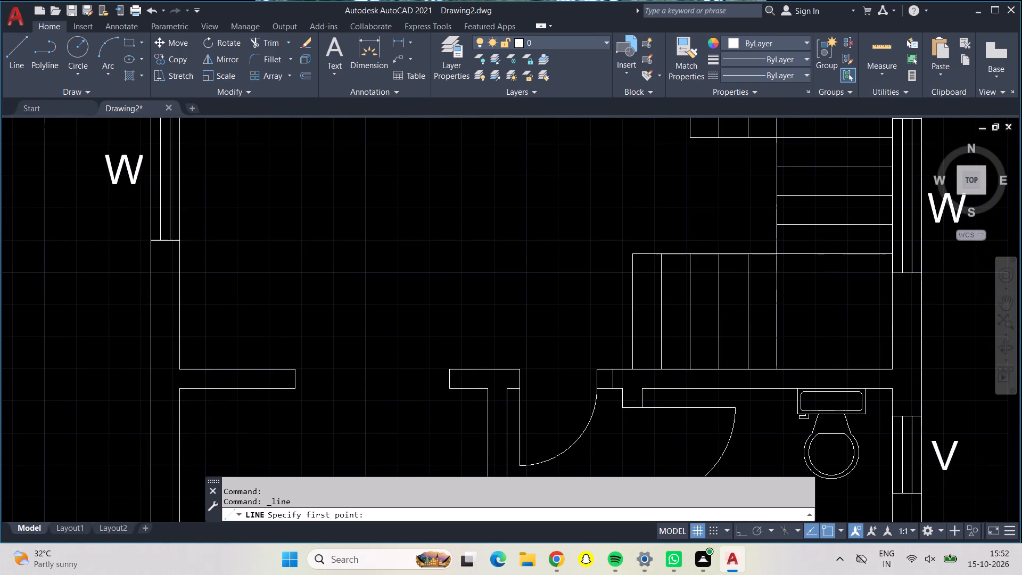
pyautogui.moveTo(608, 310); pyautogui.dragTo(622, 319)
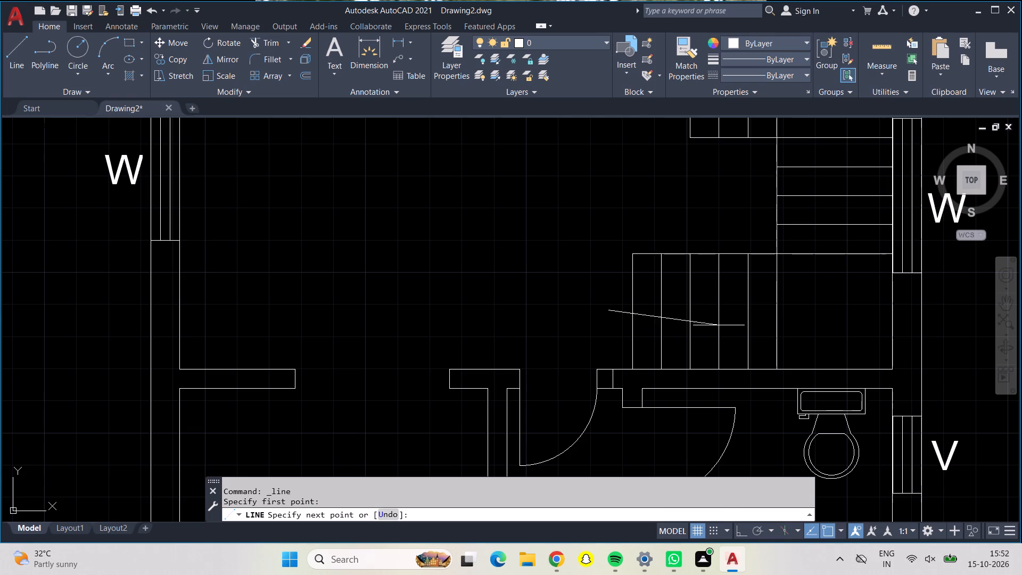
pyautogui.press('F8')
pyautogui.click(837, 307)
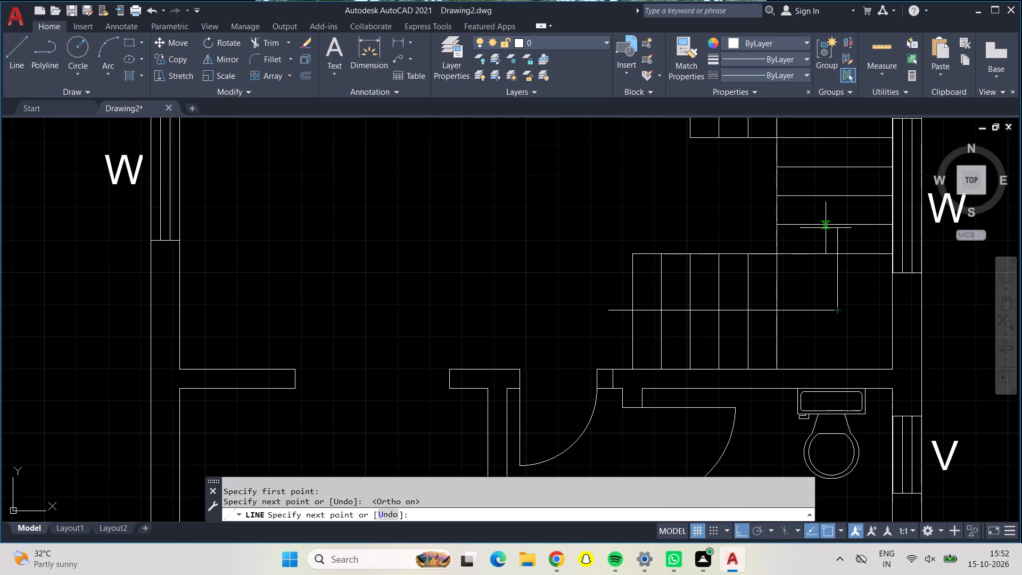
pyautogui.moveTo(833, 219); pyautogui.dragTo(868, 374, button='middle')
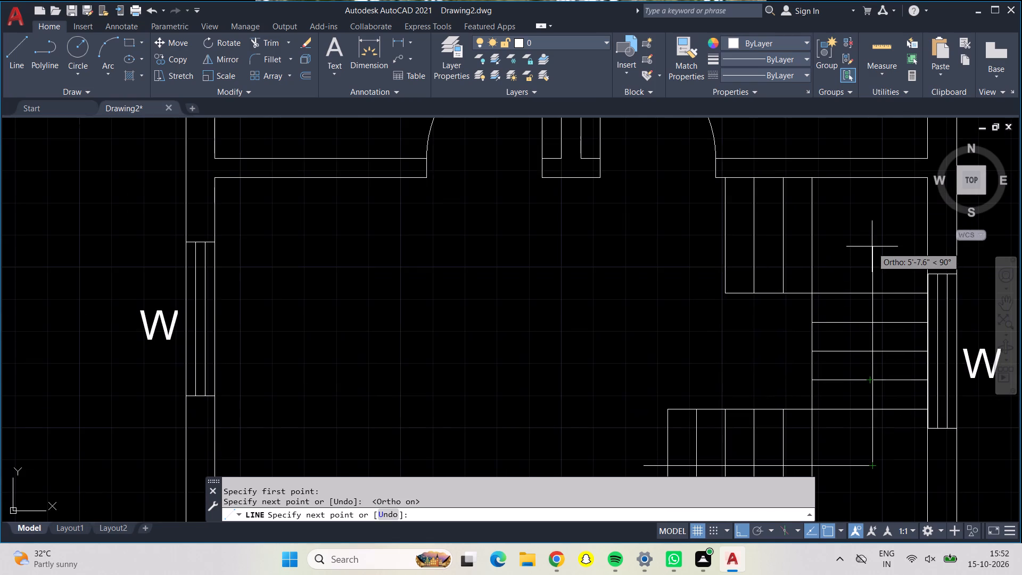
pyautogui.click(874, 245)
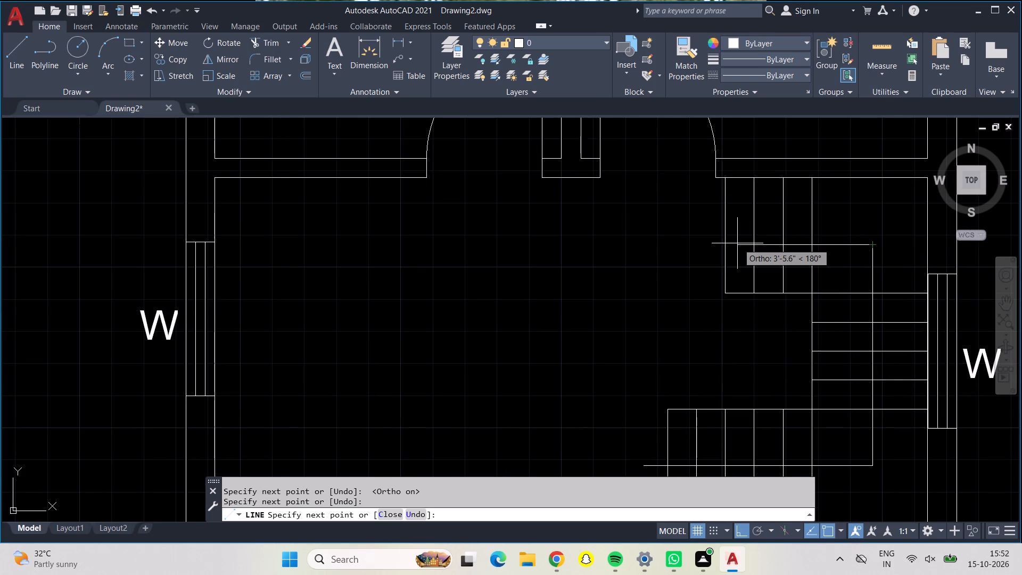
pyautogui.click(737, 243)
# Continue the line into a west-pointing arrowhead with a vertical base about 5.3" long and, with Ortho off, two slanted sides meeting at the tip.
pyautogui.scroll(2, 737, 235)
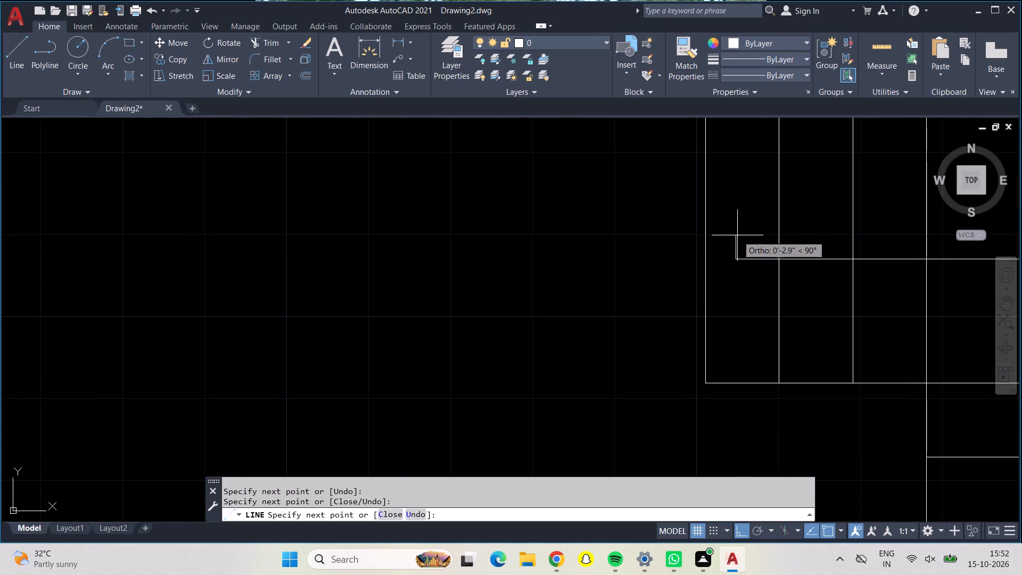
pyautogui.click(737, 237)
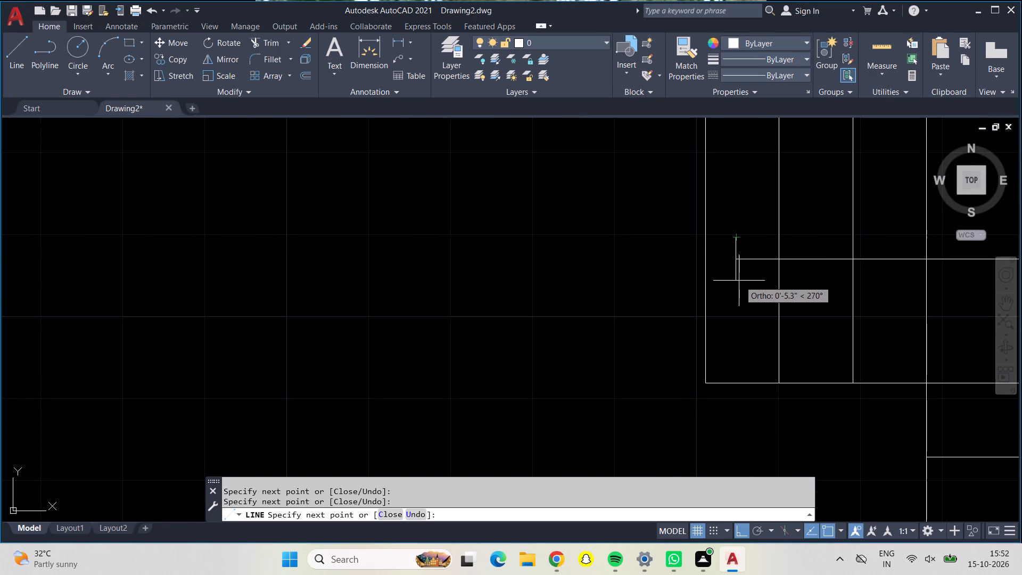
pyautogui.click(736, 280)
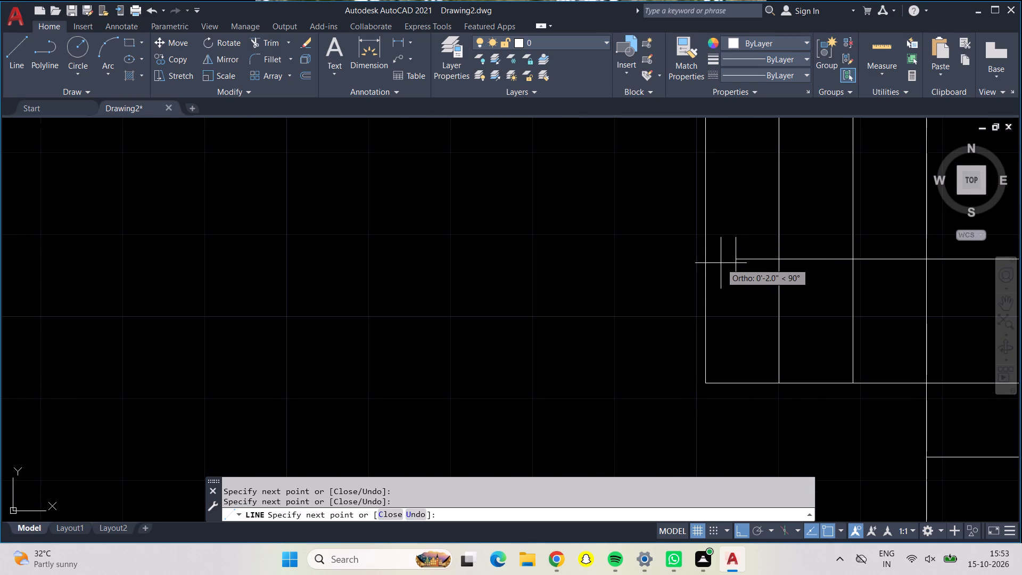
pyautogui.click(716, 260)
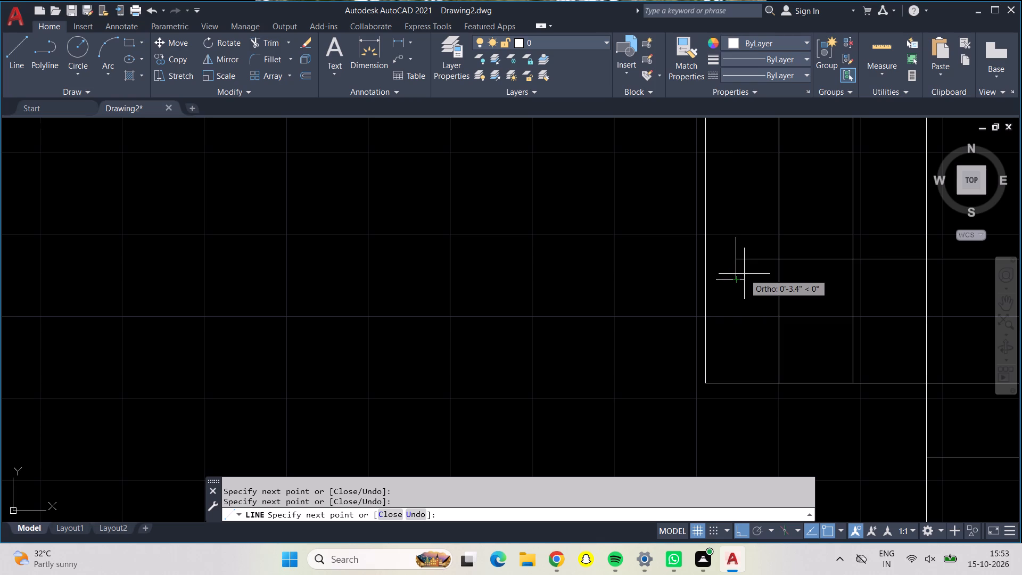
pyautogui.hotkey('ctrl', 'z')
pyautogui.press('F8')
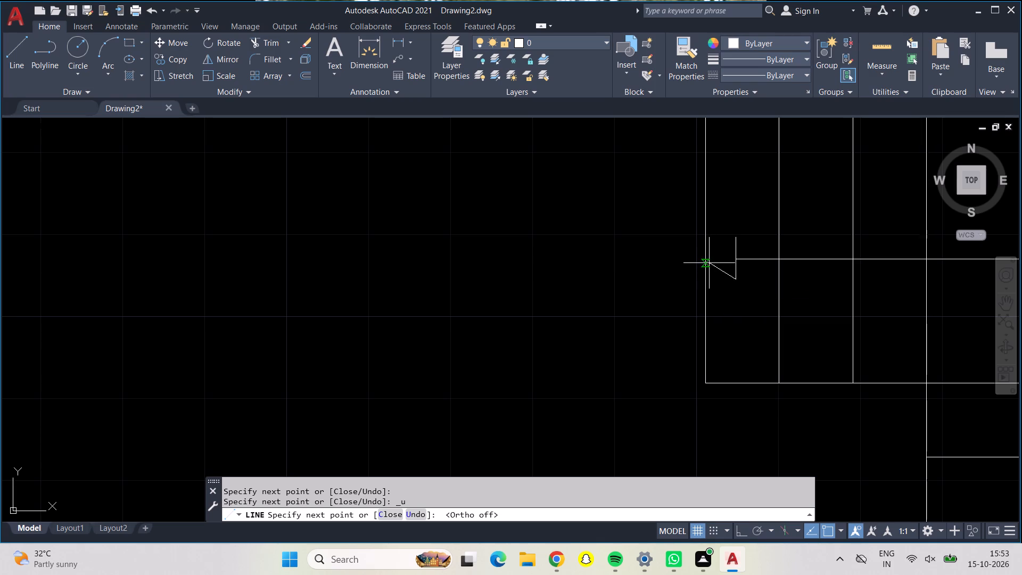
pyautogui.click(717, 259)
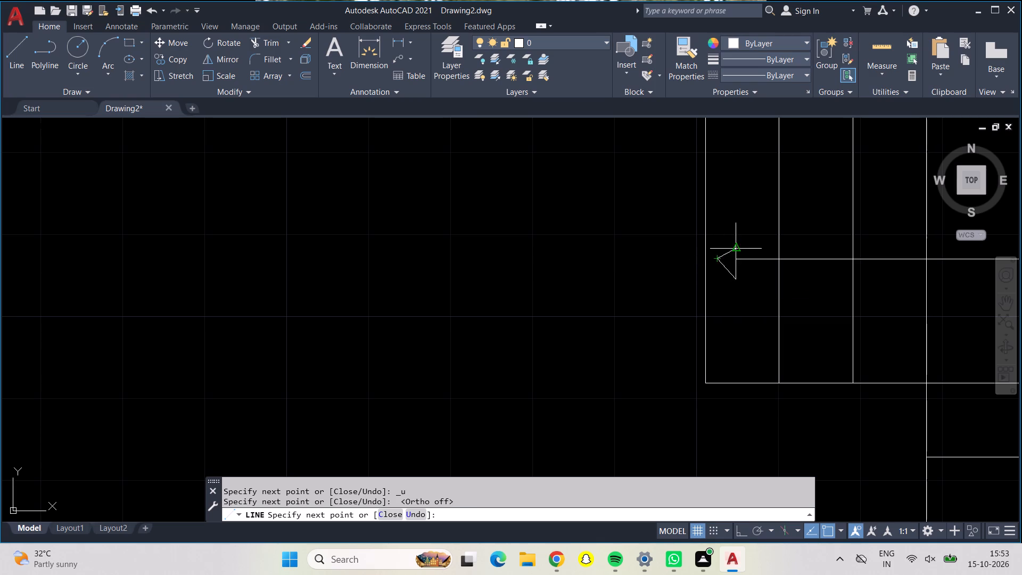
pyautogui.click(736, 248)
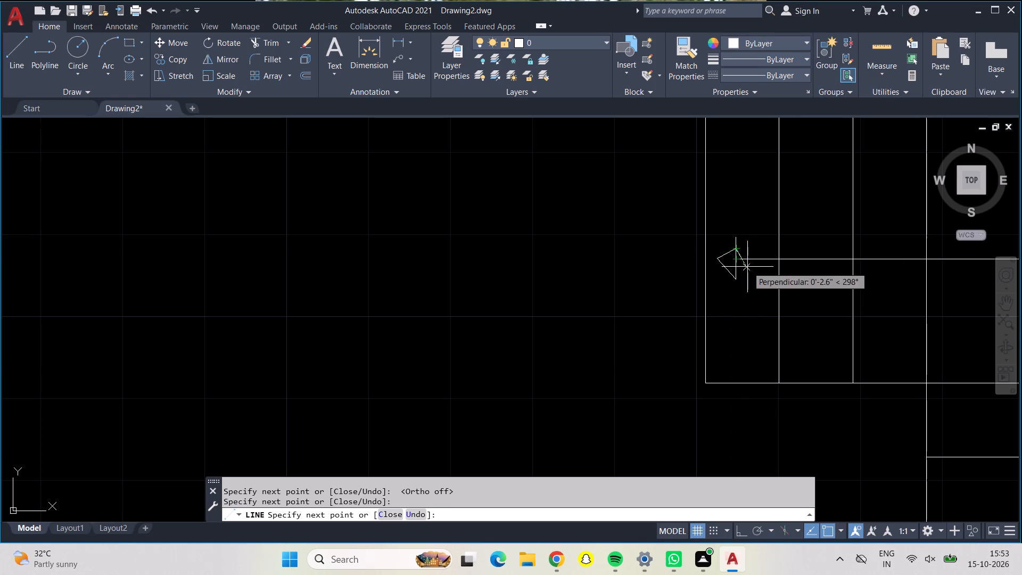
pyautogui.hotkey('ctrl', 'z')
pyautogui.scroll(1, 733, 244)
pyautogui.scroll(-1, 733, 244)
pyautogui.scroll(2, 733, 244)
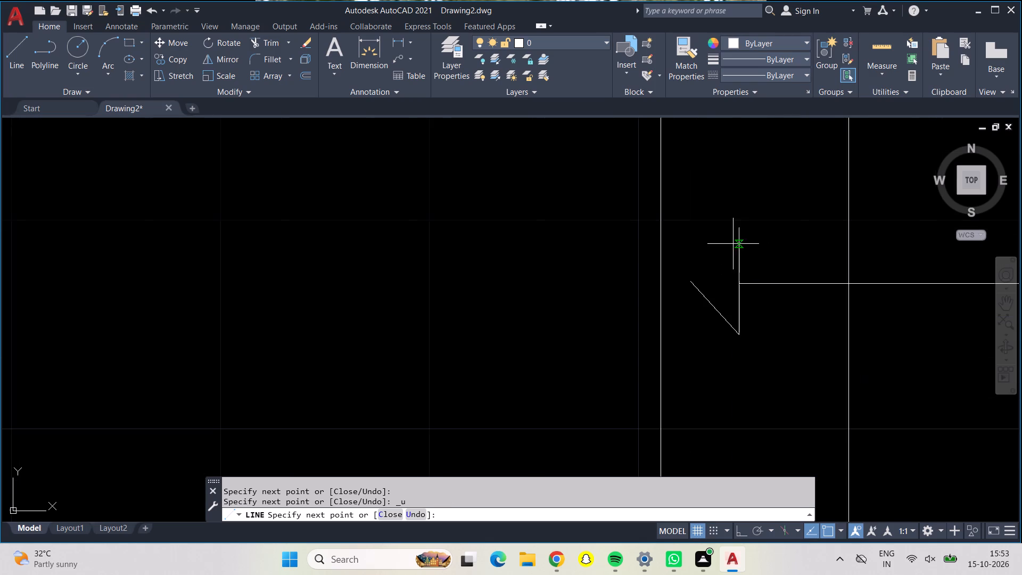
pyautogui.click(740, 241)
pyautogui.press('Escape')
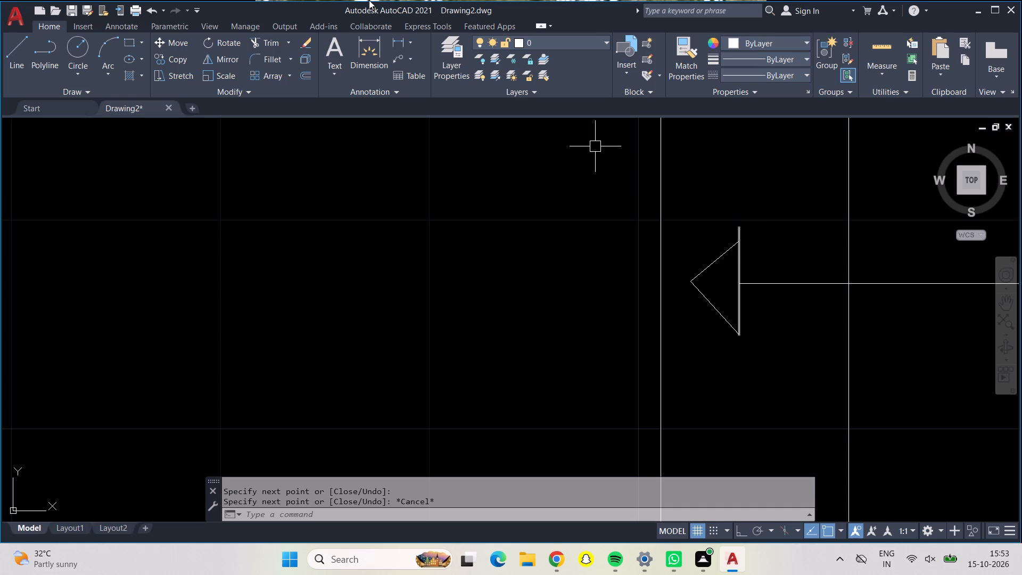
# Trim the excess of the arrowhead's base line extending north of the triangle's upper corner.
pyautogui.click(267, 42)
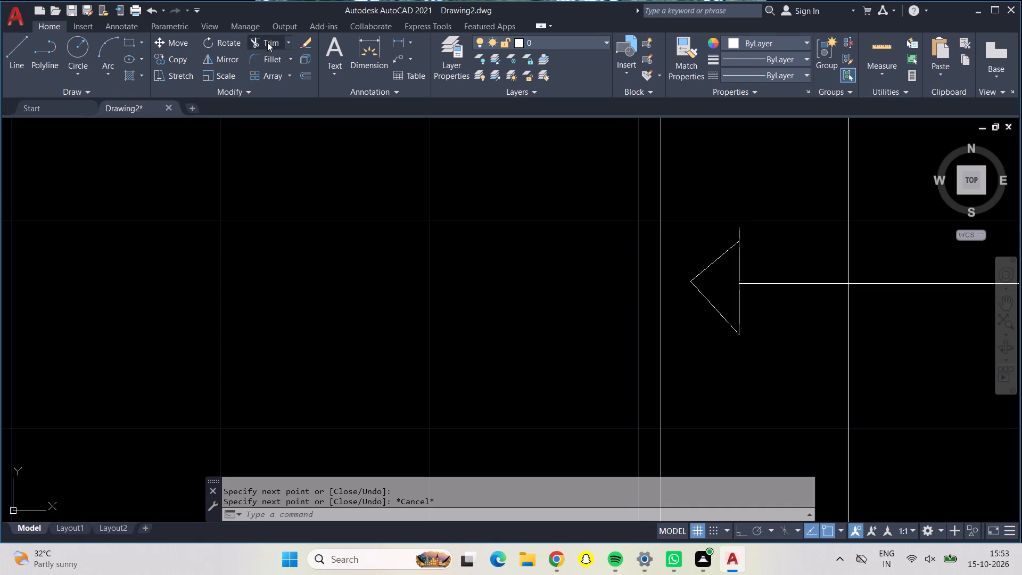
pyautogui.click(737, 226)
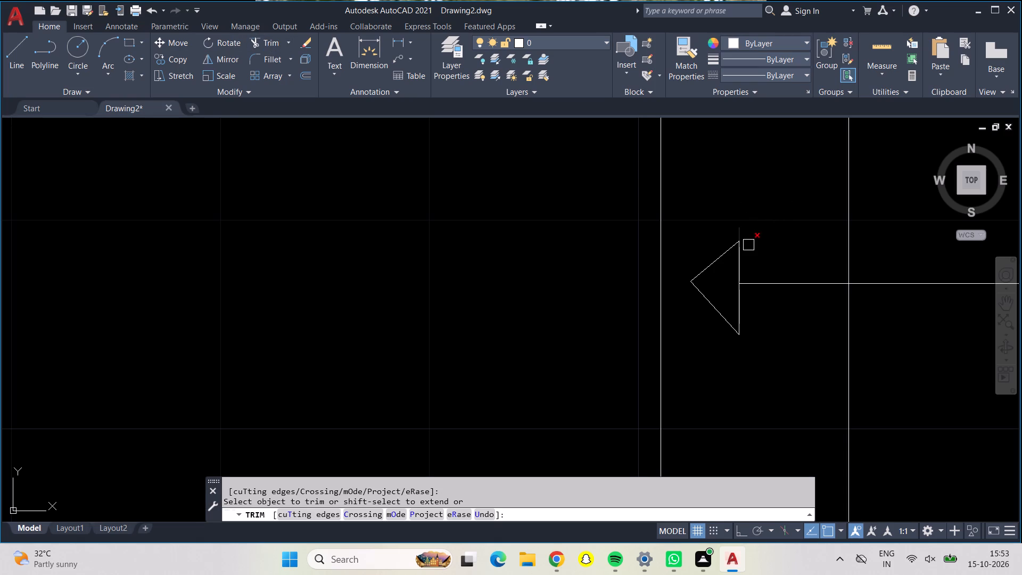
pyautogui.click(741, 229)
pyautogui.press('Escape')
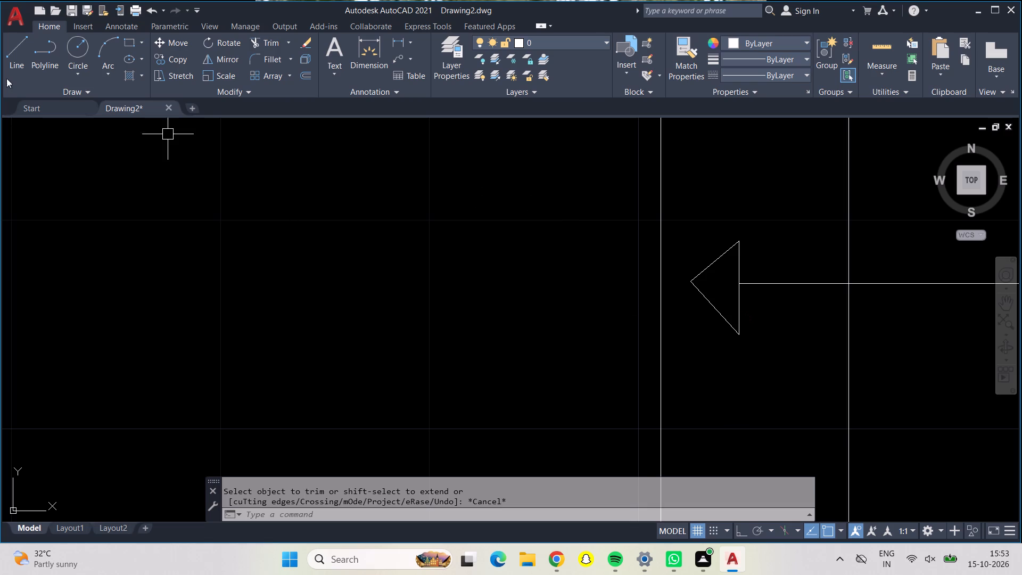
# Draw connected lines inside the stair arrowhead, running between its tip and several points along its base, to fill the triangle.
pyautogui.click(10, 53)
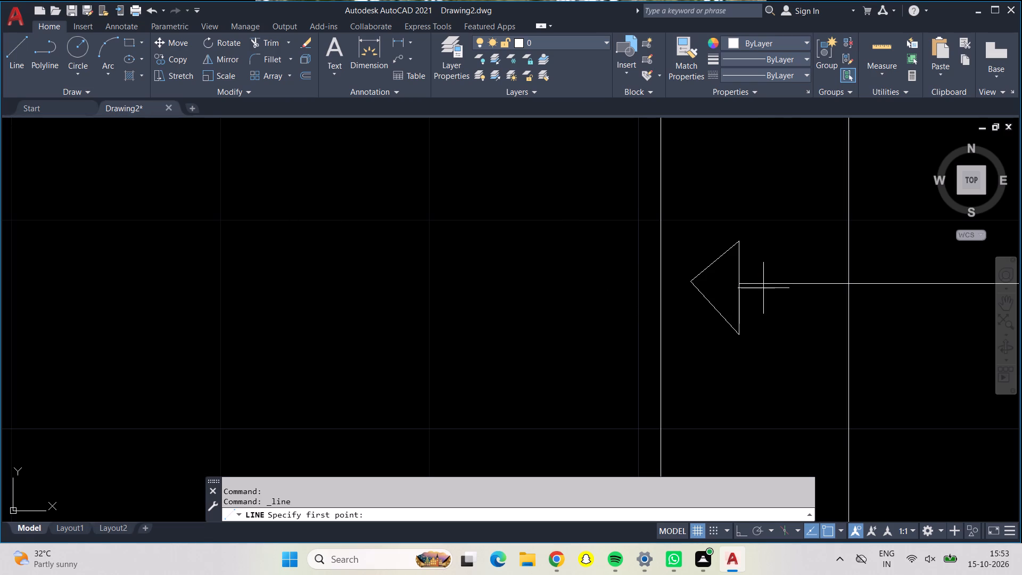
pyautogui.moveTo(743, 284); pyautogui.dragTo(728, 283)
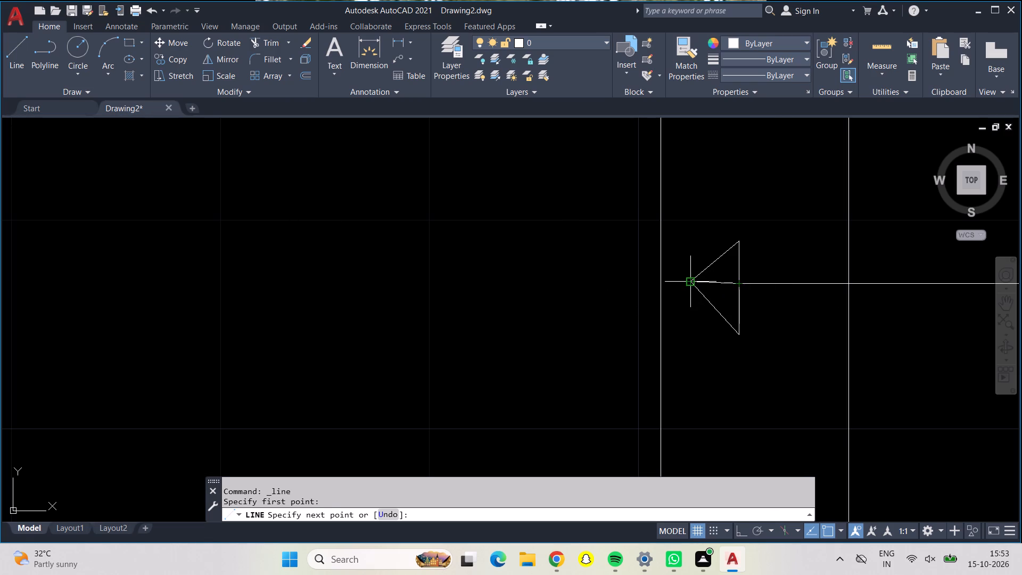
pyautogui.click(689, 279)
pyautogui.click(737, 265)
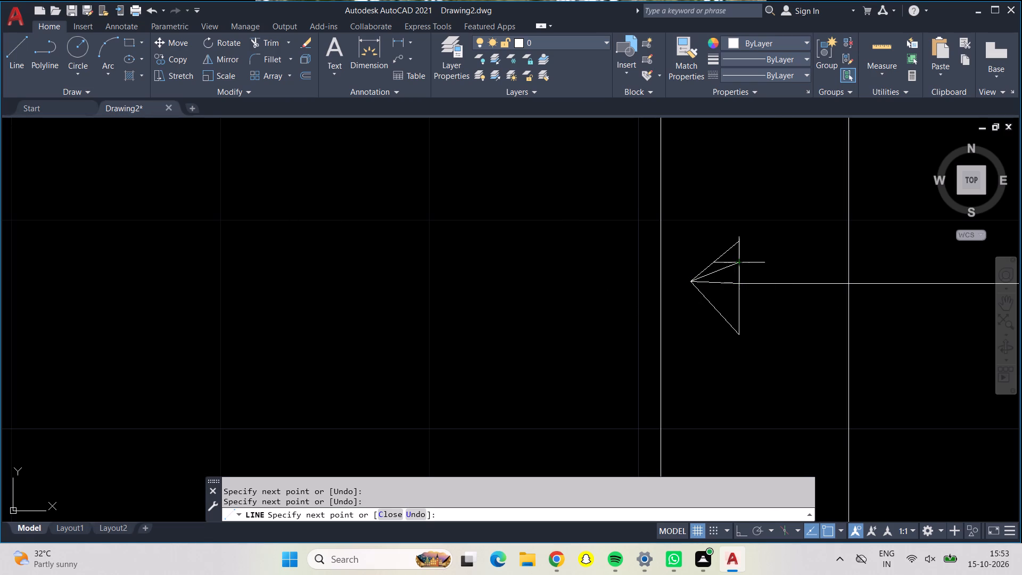
pyautogui.click(739, 301)
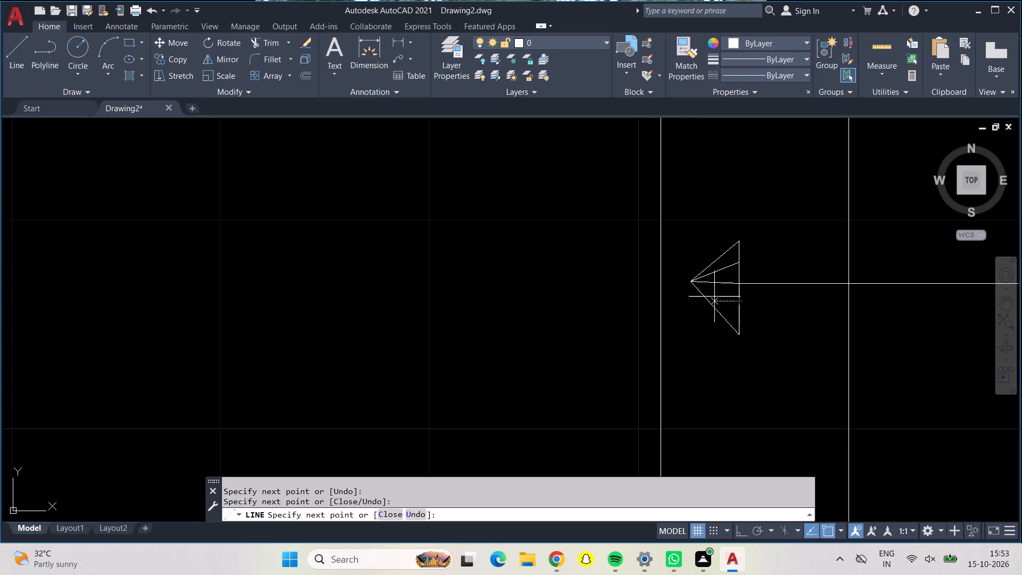
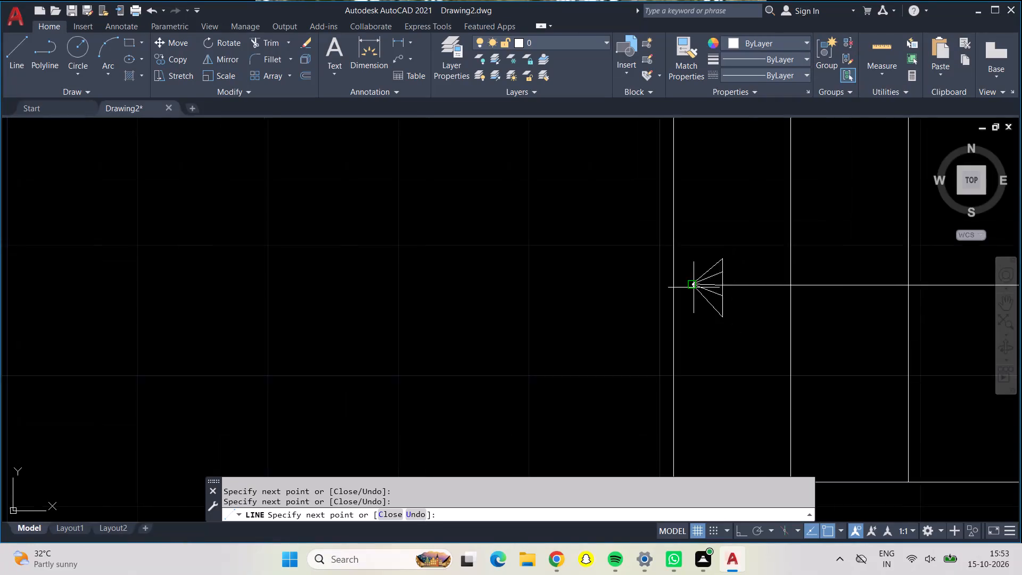
# Draw a small circle centred on the open lower end of the stair direction line in the unlabelled floor plan.
pyautogui.press('Escape')
pyautogui.scroll(1, 729, 351)
pyautogui.scroll(-1, 729, 351)
pyautogui.scroll(1, 727, 351)
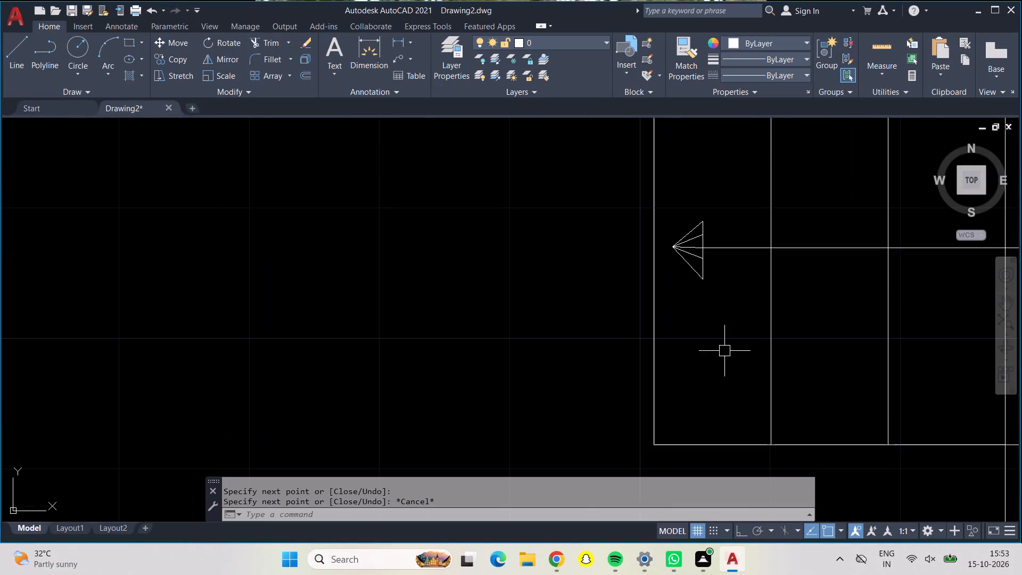
pyautogui.scroll(-4, 723, 346)
pyautogui.moveTo(678, 337); pyautogui.dragTo(641, 272, button='middle')
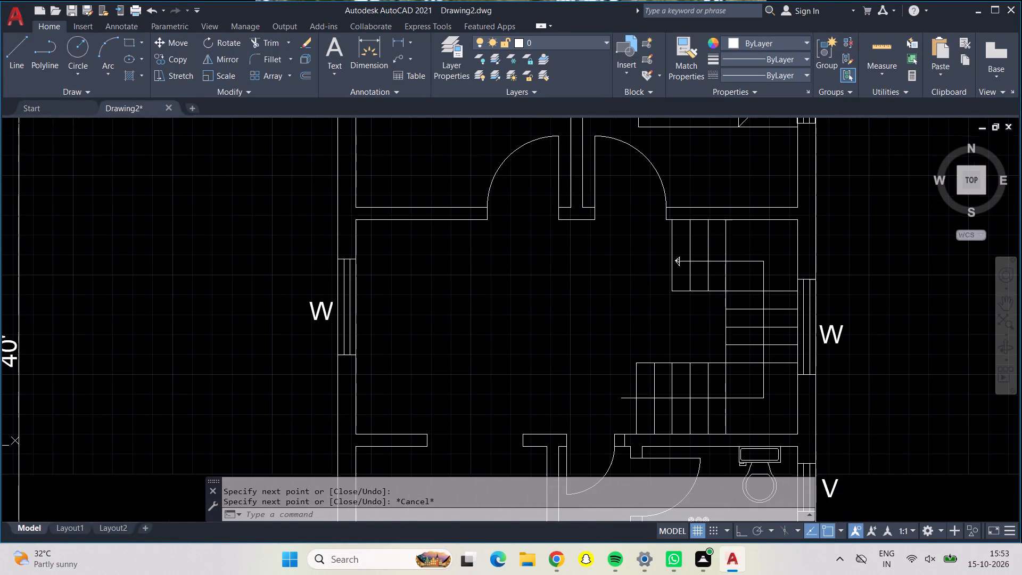
pyautogui.click(84, 50)
pyautogui.scroll(-1, 629, 404)
pyautogui.scroll(2, 629, 404)
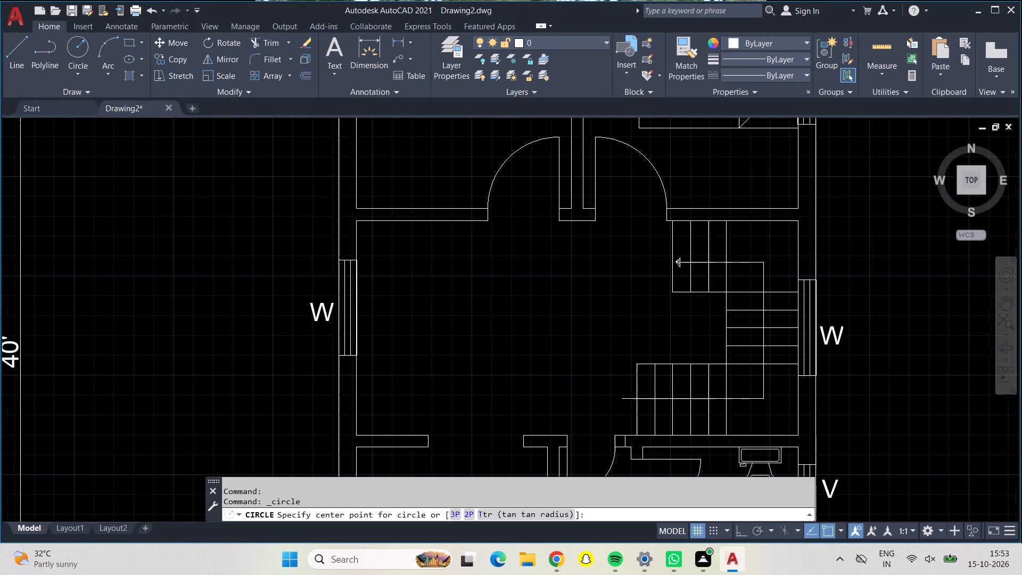
pyautogui.scroll(1, 629, 402)
pyautogui.scroll(-1, 629, 402)
pyautogui.scroll(1, 629, 401)
pyautogui.scroll(-1, 629, 401)
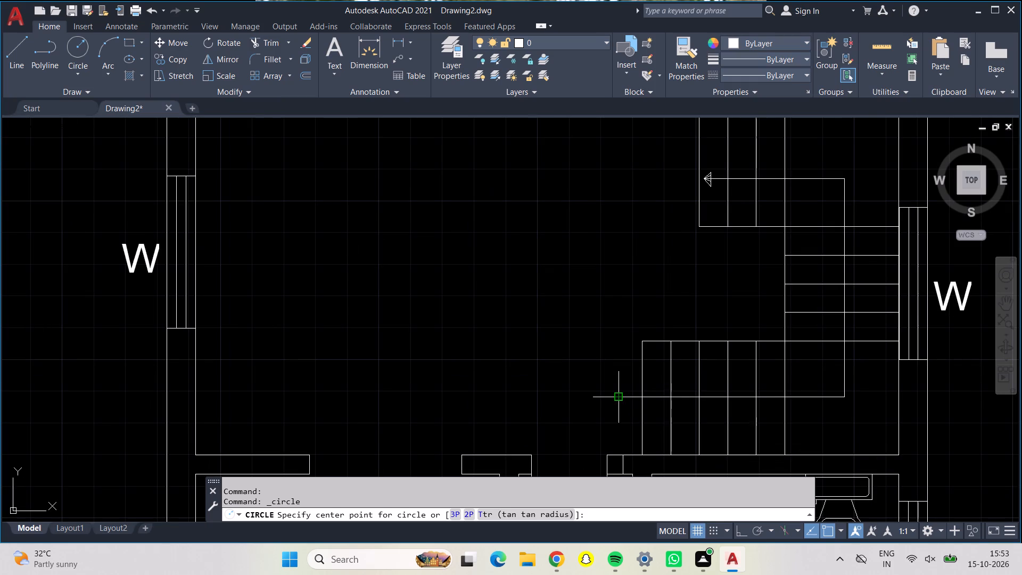
pyautogui.click(620, 397)
pyautogui.click(613, 395)
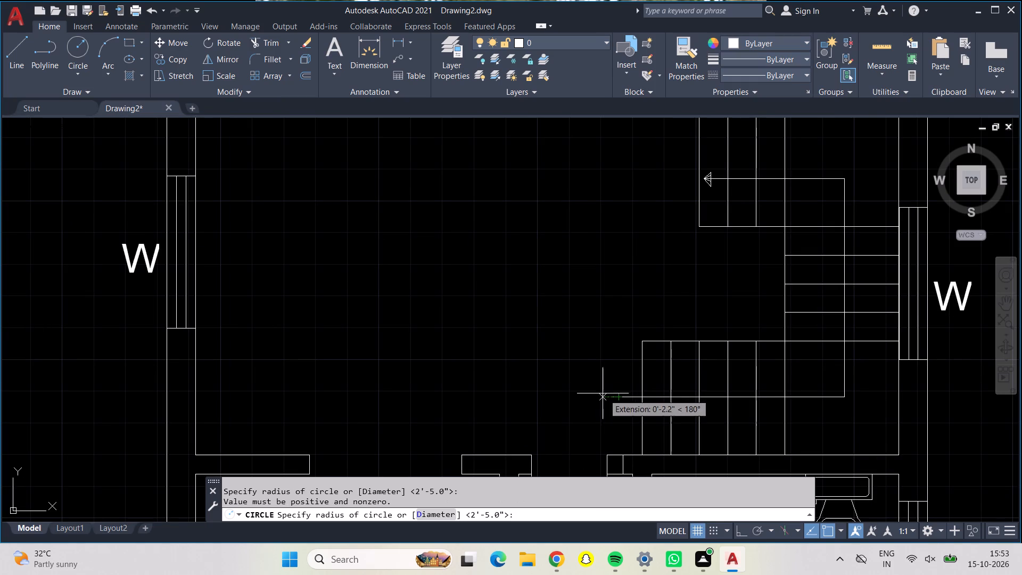
pyautogui.click(611, 398)
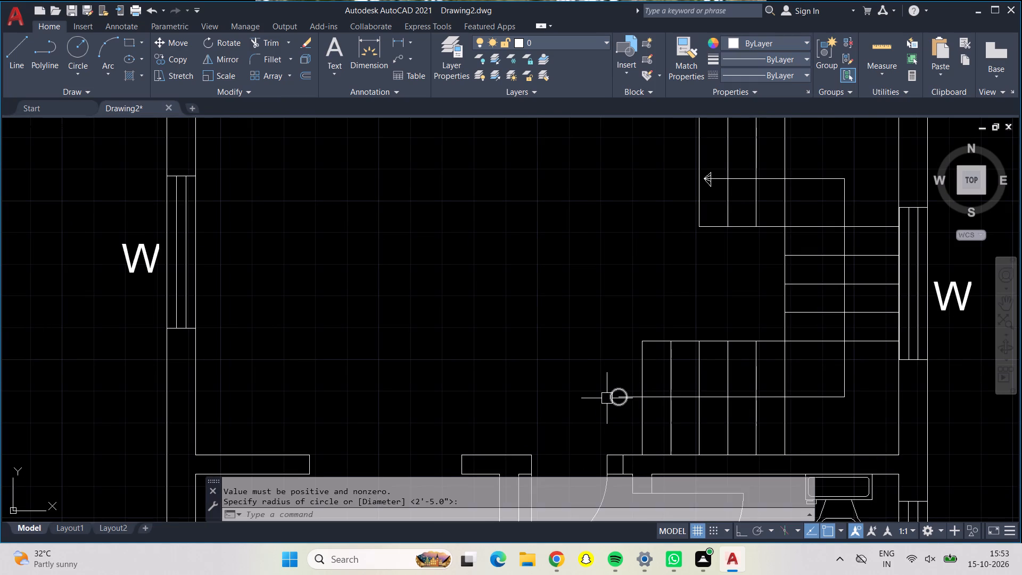
# Dimension the overall width of the unlabelled floor plan above its top wall, with the dimension line offset 2'.
pyautogui.scroll(1, 606, 399)
pyautogui.scroll(-1, 606, 399)
pyautogui.scroll(1, 606, 399)
pyautogui.scroll(-4, 590, 399)
pyautogui.moveTo(581, 367); pyautogui.dragTo(577, 331, button='middle')
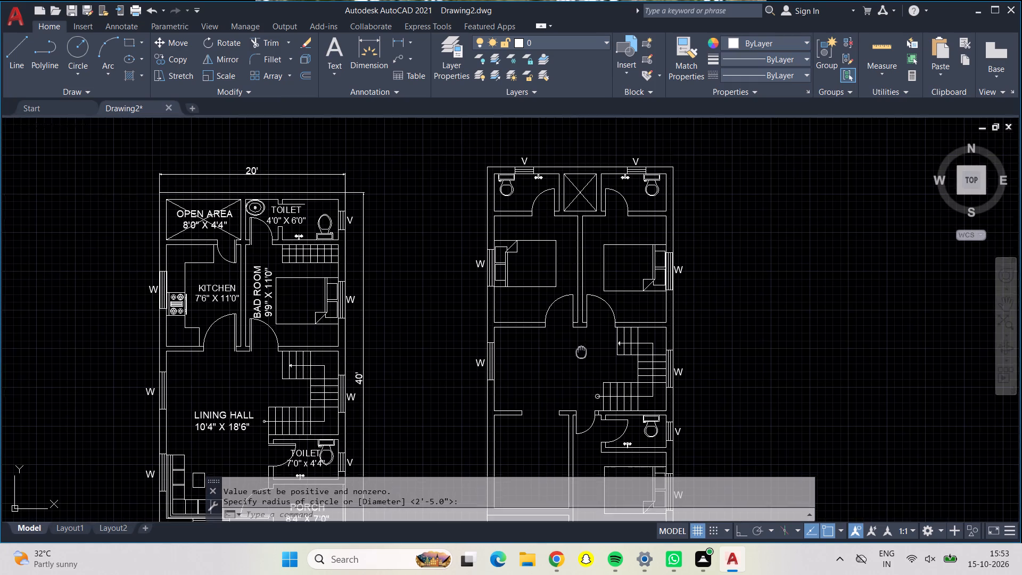
pyautogui.moveTo(577, 331); pyautogui.dragTo(571, 272, button='middle')
pyautogui.moveTo(571, 272); pyautogui.dragTo(553, 330, button='middle')
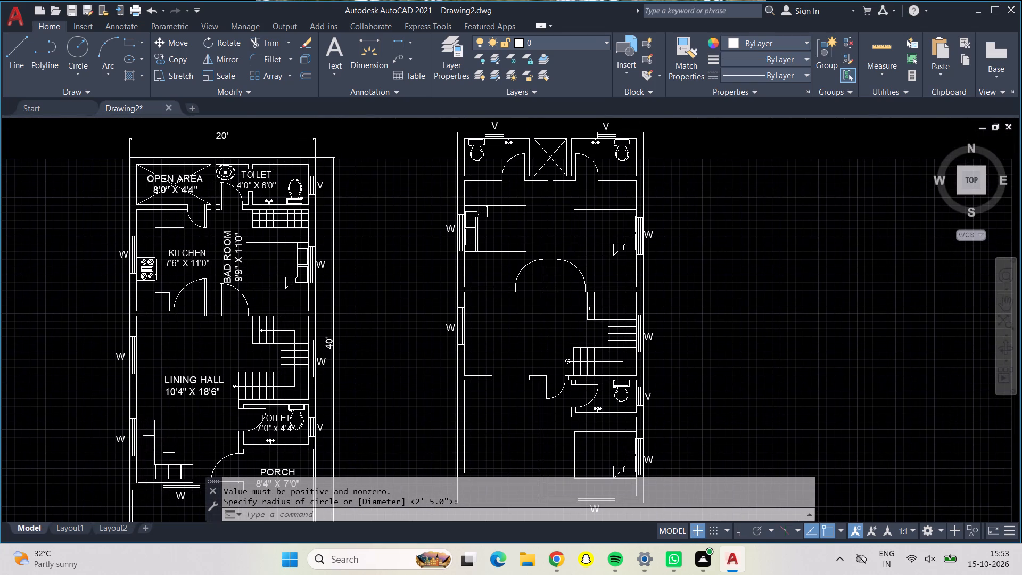
pyautogui.moveTo(396, 267); pyautogui.dragTo(407, 336, button='middle')
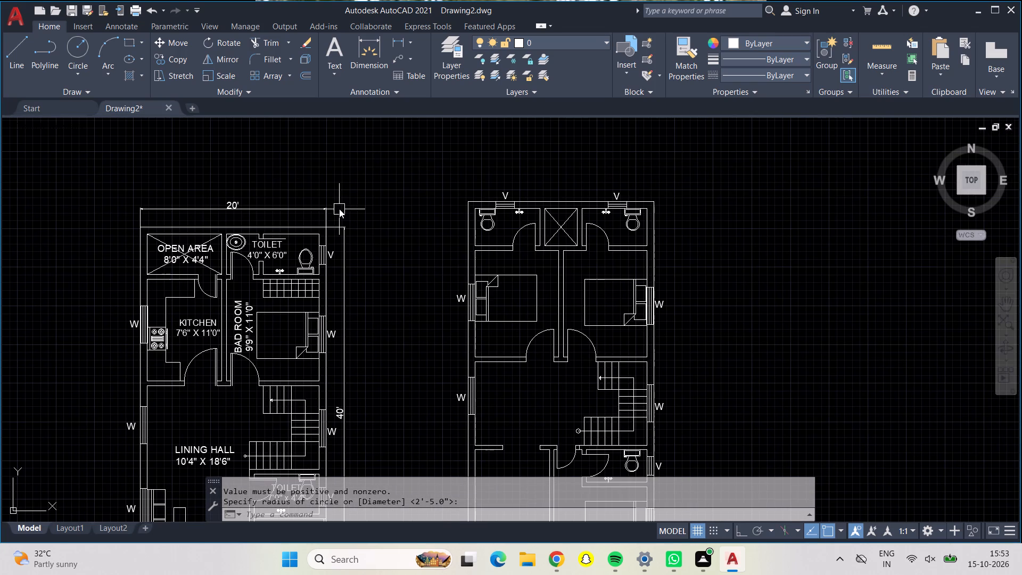
pyautogui.click(357, 53)
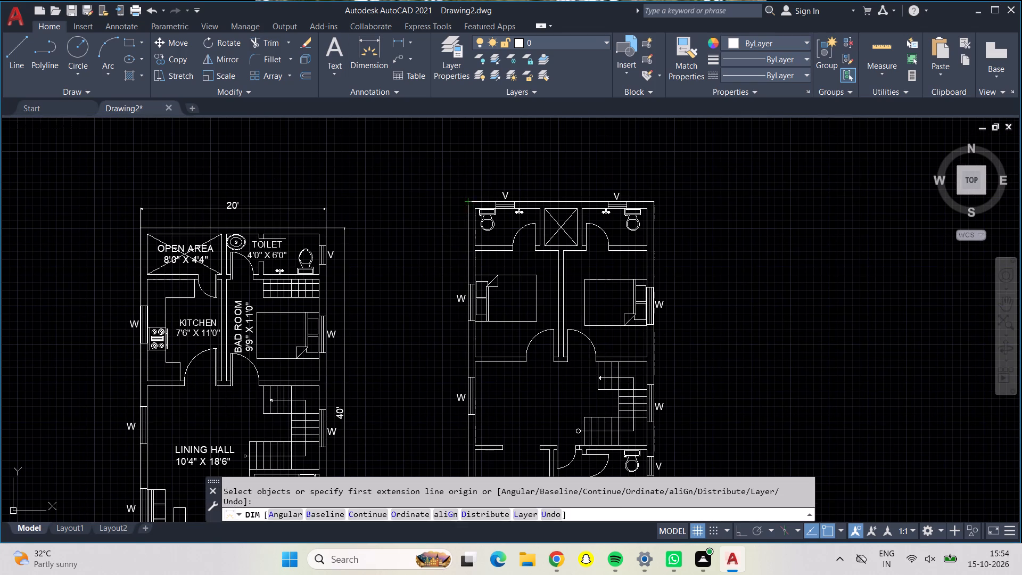
pyautogui.click(466, 201)
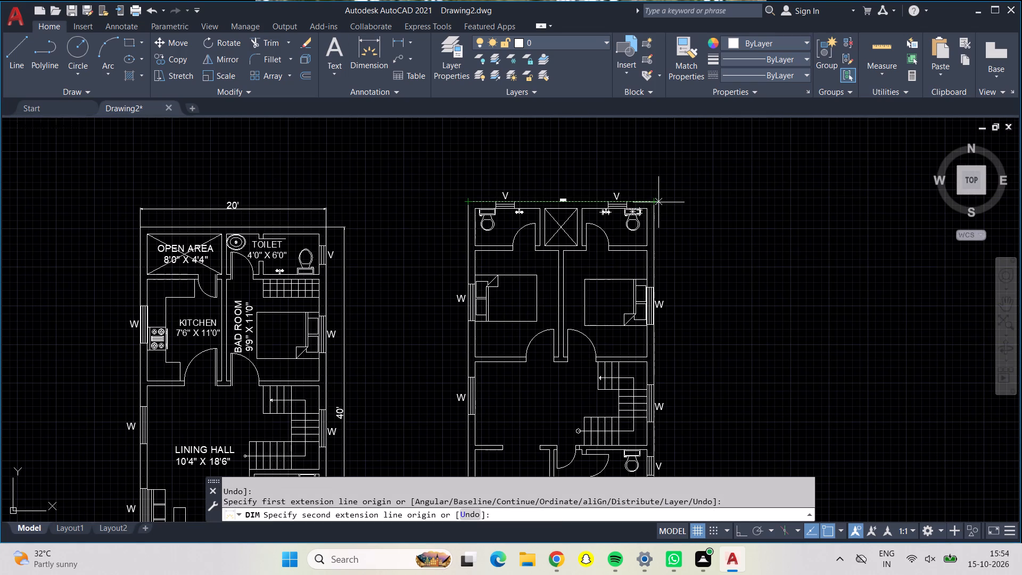
pyautogui.click(657, 202)
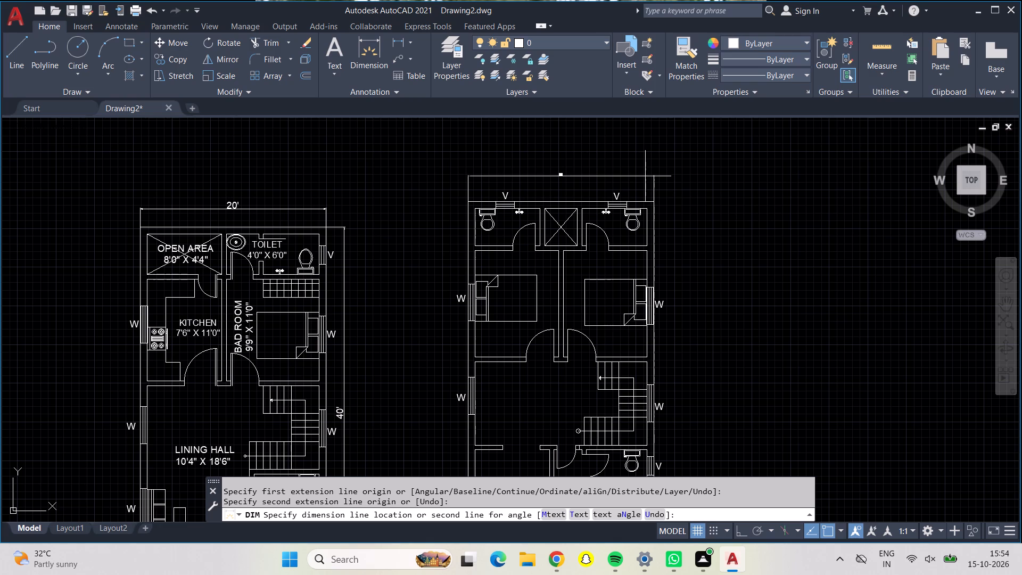
pyautogui.press('2')
pyautogui.press("'")
pyautogui.press('Return')
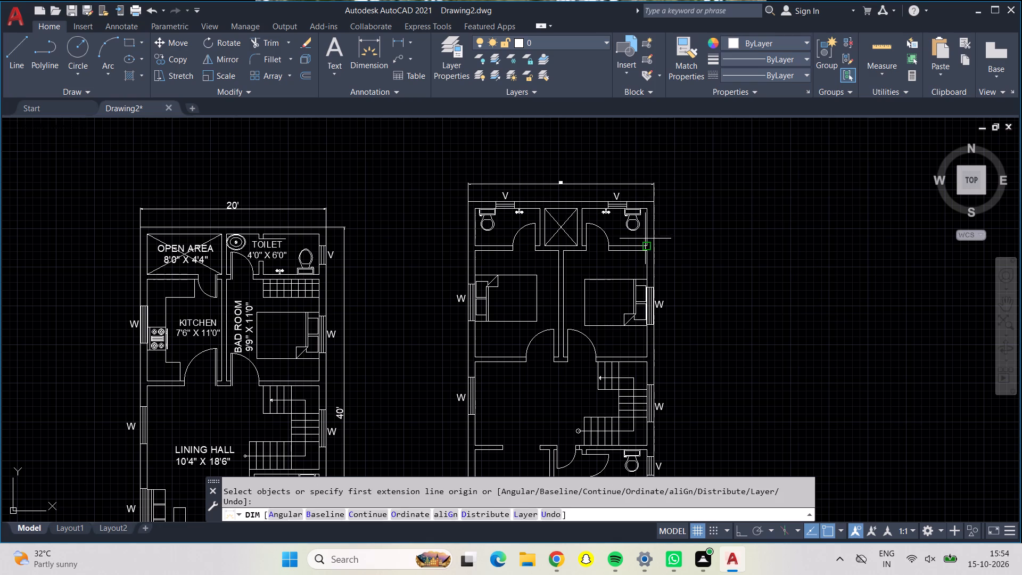
# Dimension the overall length of the unlabelled floor plan along its right outer wall, with the dimension line offset 2'.
pyautogui.click(653, 202)
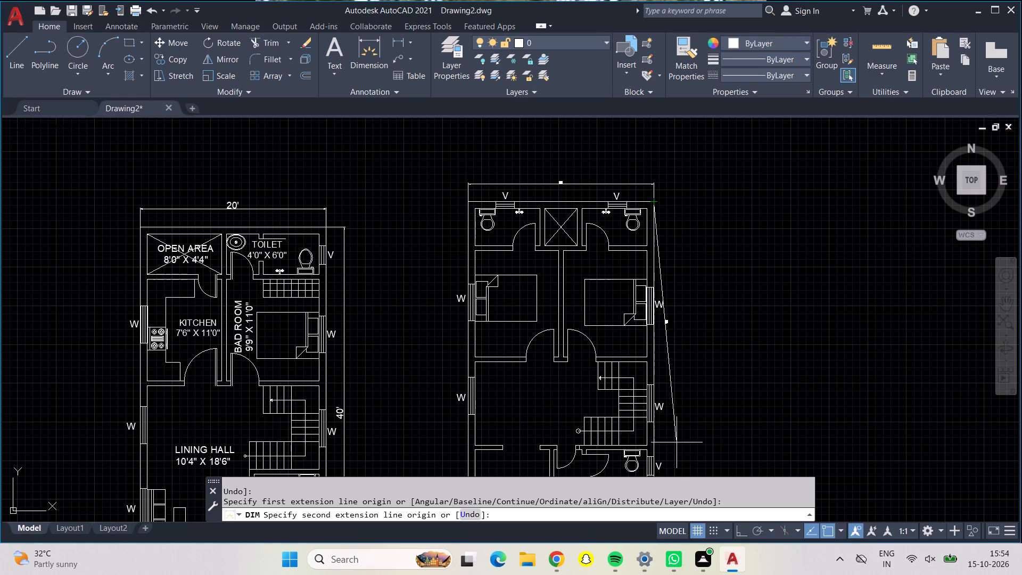
pyautogui.moveTo(706, 418); pyautogui.dragTo(706, 309, button='middle')
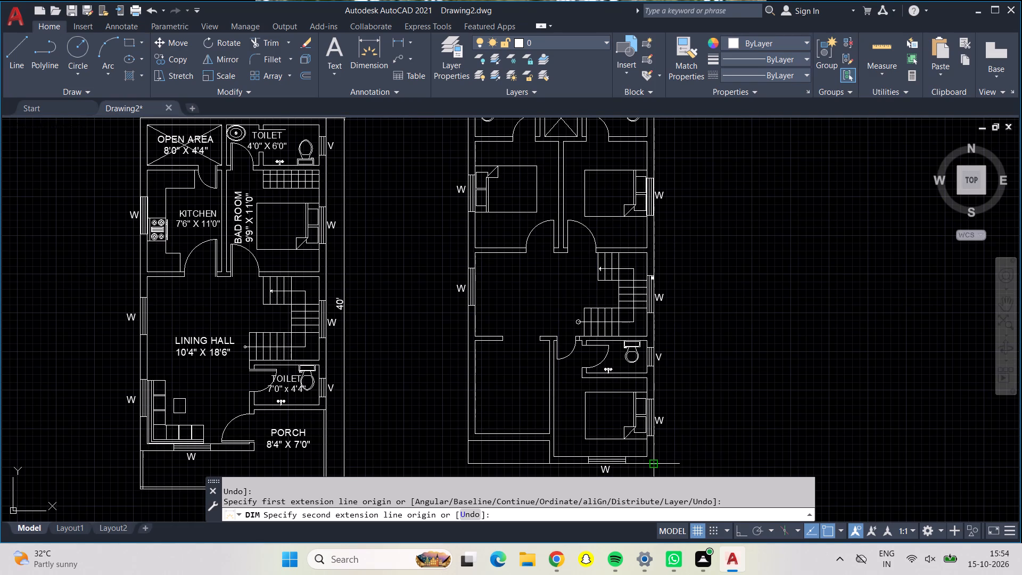
pyautogui.click(656, 462)
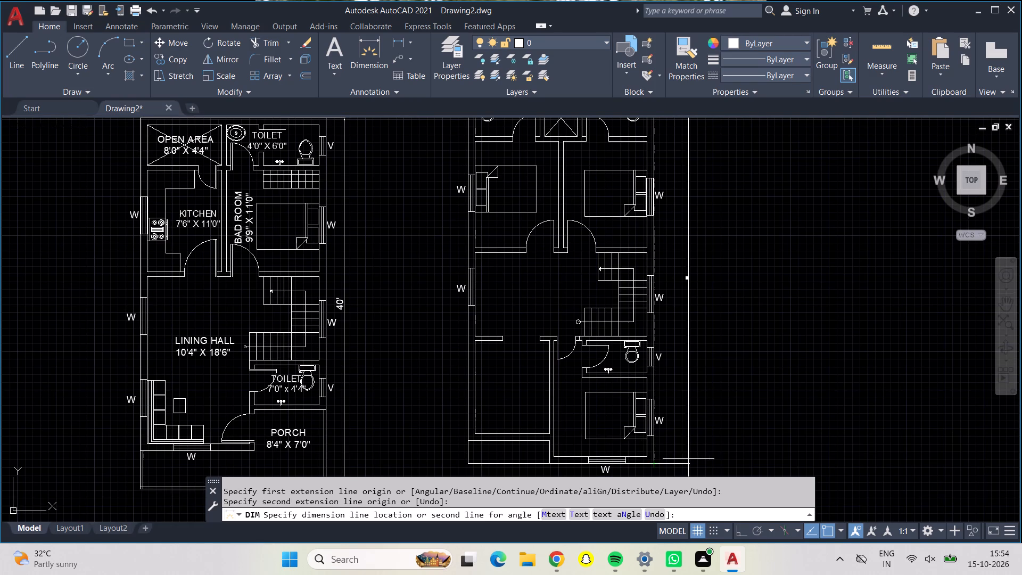
pyautogui.write("2'")
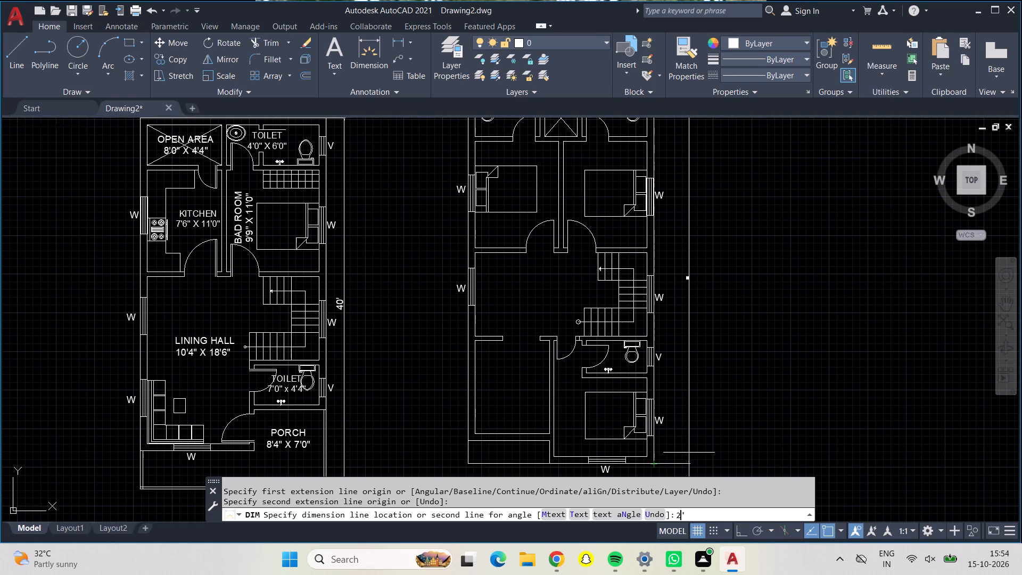
pyautogui.press('Return')
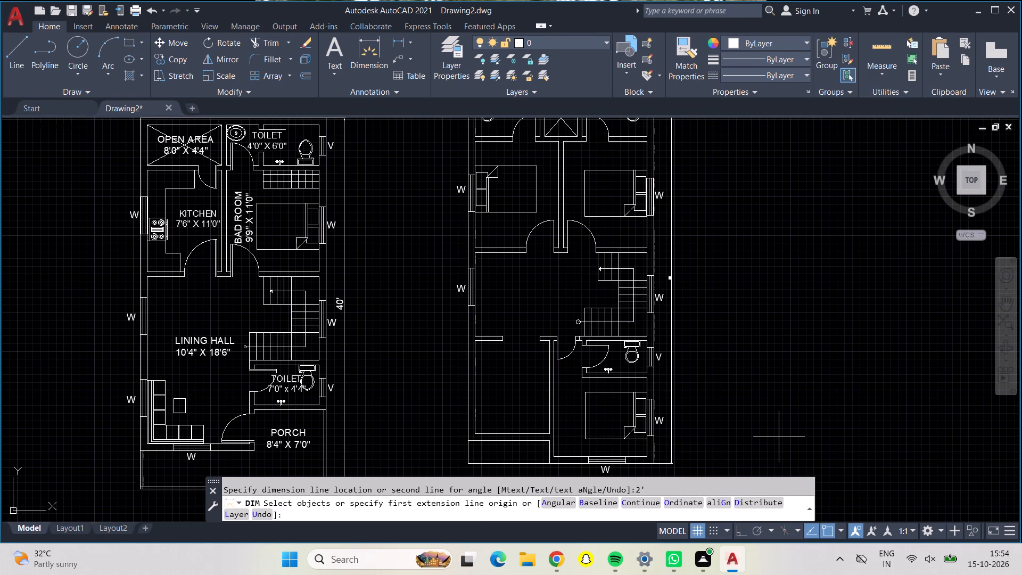
pyautogui.press('Return')
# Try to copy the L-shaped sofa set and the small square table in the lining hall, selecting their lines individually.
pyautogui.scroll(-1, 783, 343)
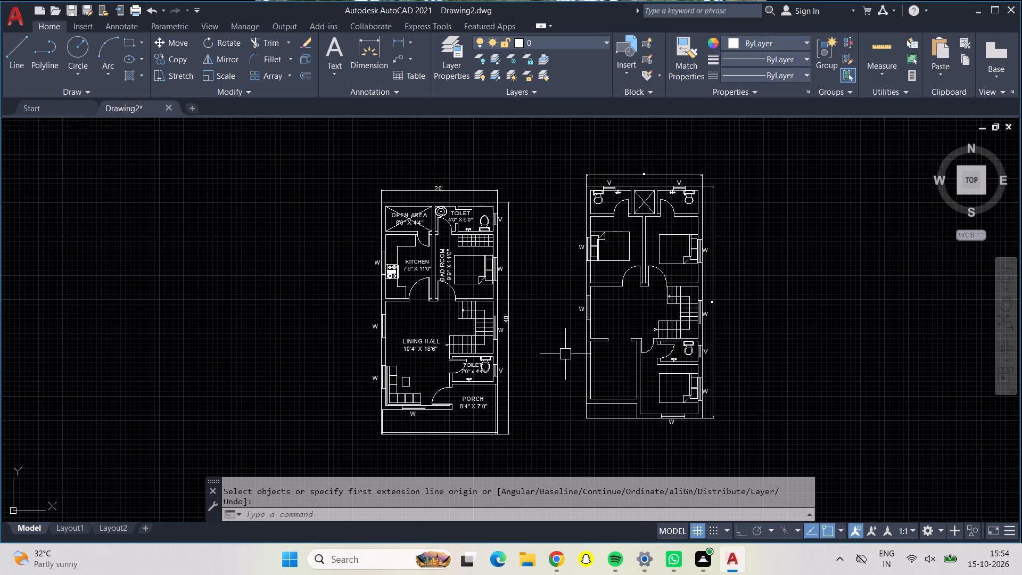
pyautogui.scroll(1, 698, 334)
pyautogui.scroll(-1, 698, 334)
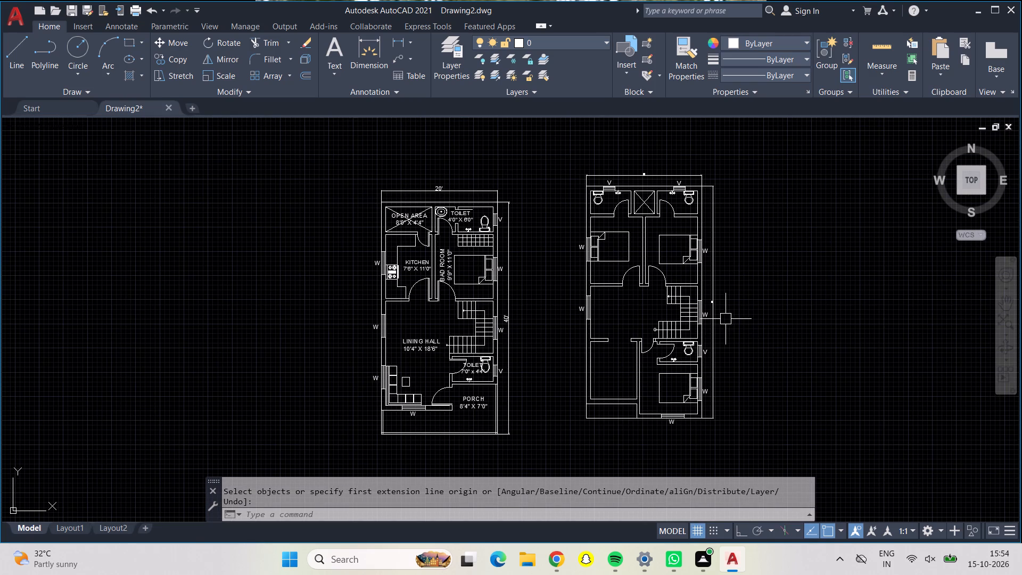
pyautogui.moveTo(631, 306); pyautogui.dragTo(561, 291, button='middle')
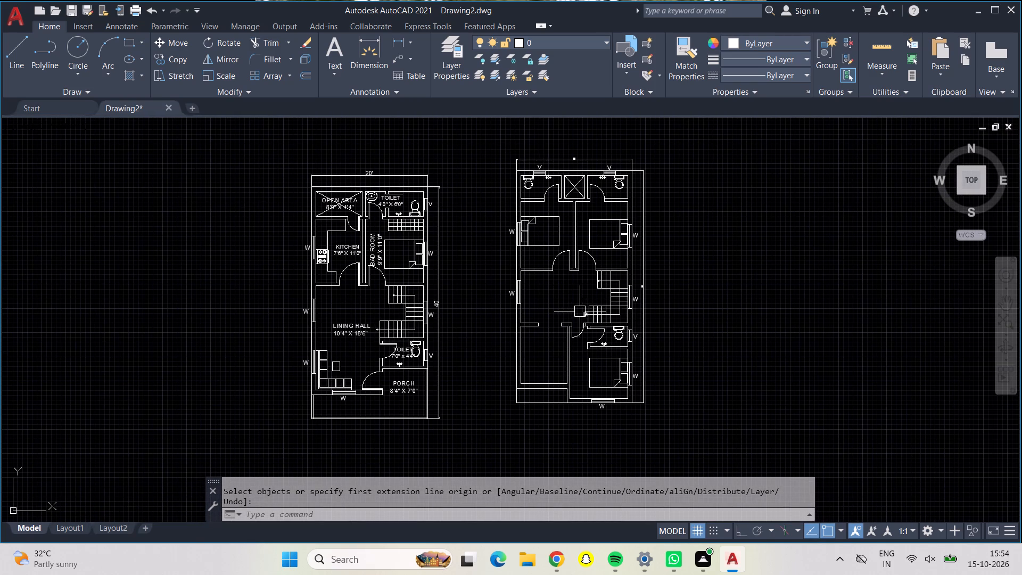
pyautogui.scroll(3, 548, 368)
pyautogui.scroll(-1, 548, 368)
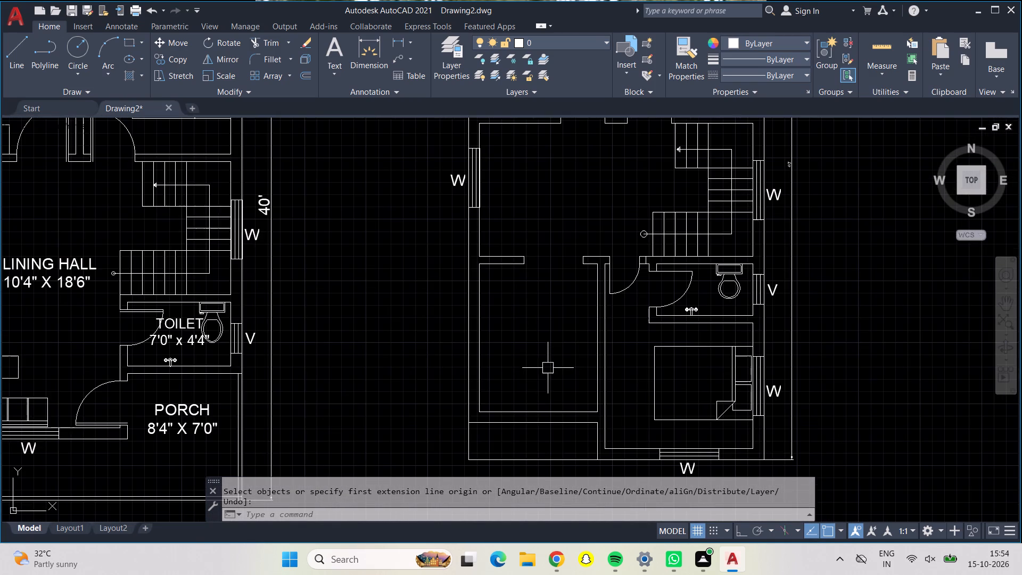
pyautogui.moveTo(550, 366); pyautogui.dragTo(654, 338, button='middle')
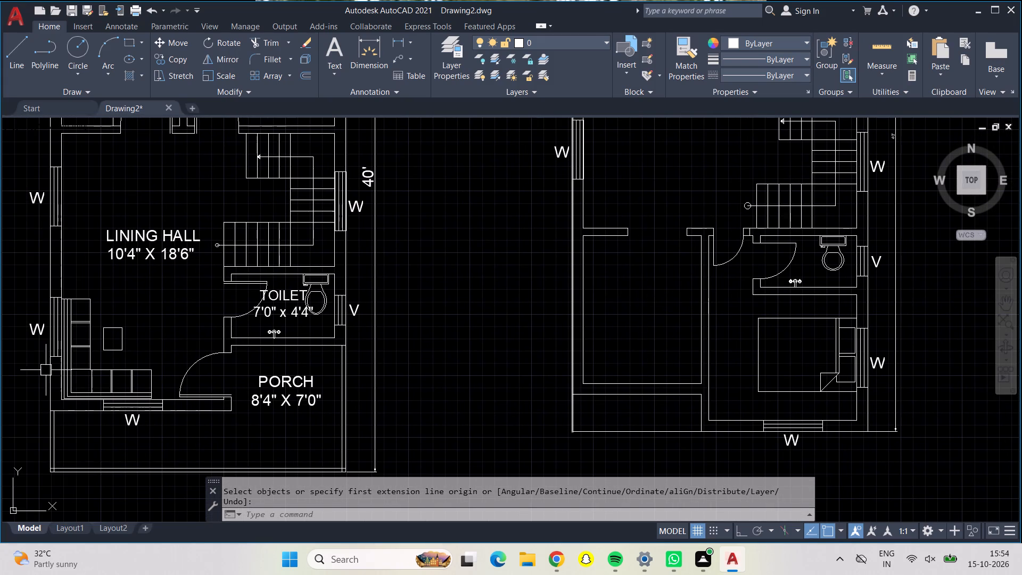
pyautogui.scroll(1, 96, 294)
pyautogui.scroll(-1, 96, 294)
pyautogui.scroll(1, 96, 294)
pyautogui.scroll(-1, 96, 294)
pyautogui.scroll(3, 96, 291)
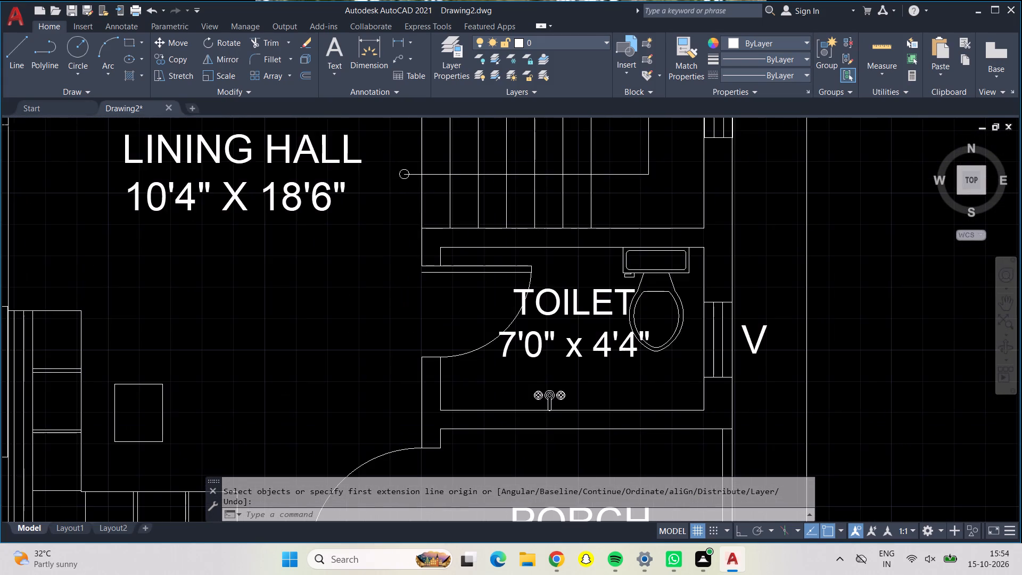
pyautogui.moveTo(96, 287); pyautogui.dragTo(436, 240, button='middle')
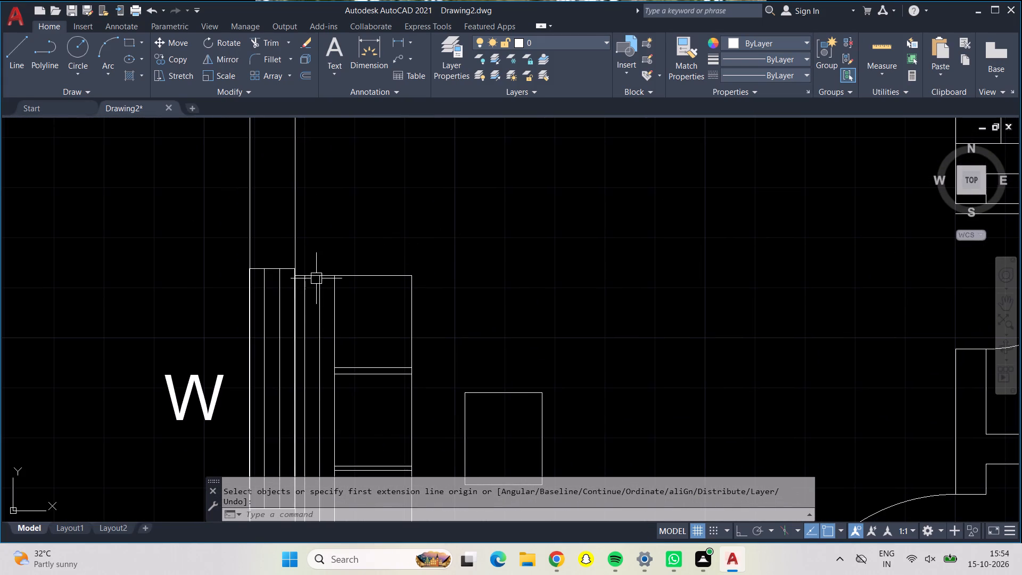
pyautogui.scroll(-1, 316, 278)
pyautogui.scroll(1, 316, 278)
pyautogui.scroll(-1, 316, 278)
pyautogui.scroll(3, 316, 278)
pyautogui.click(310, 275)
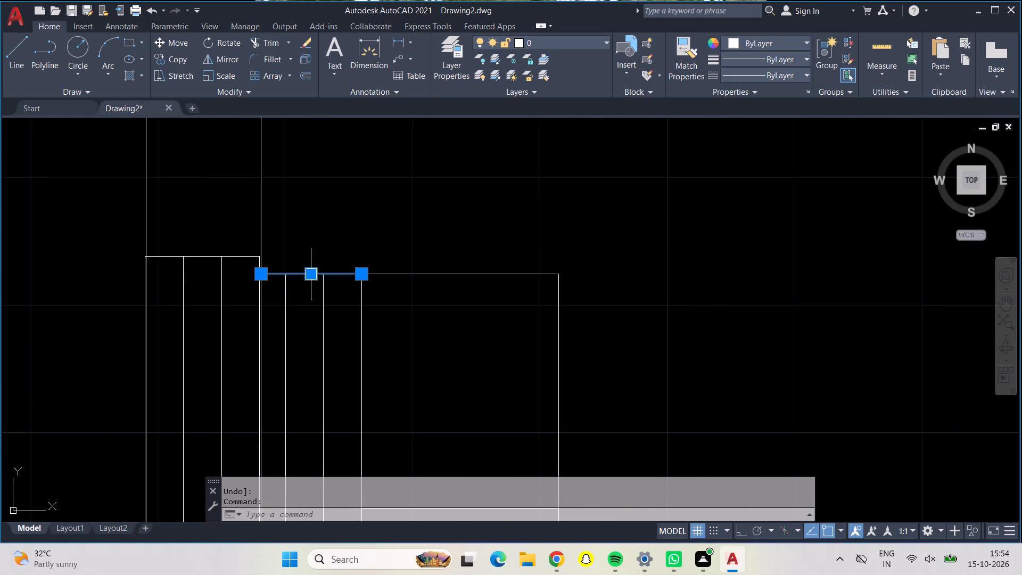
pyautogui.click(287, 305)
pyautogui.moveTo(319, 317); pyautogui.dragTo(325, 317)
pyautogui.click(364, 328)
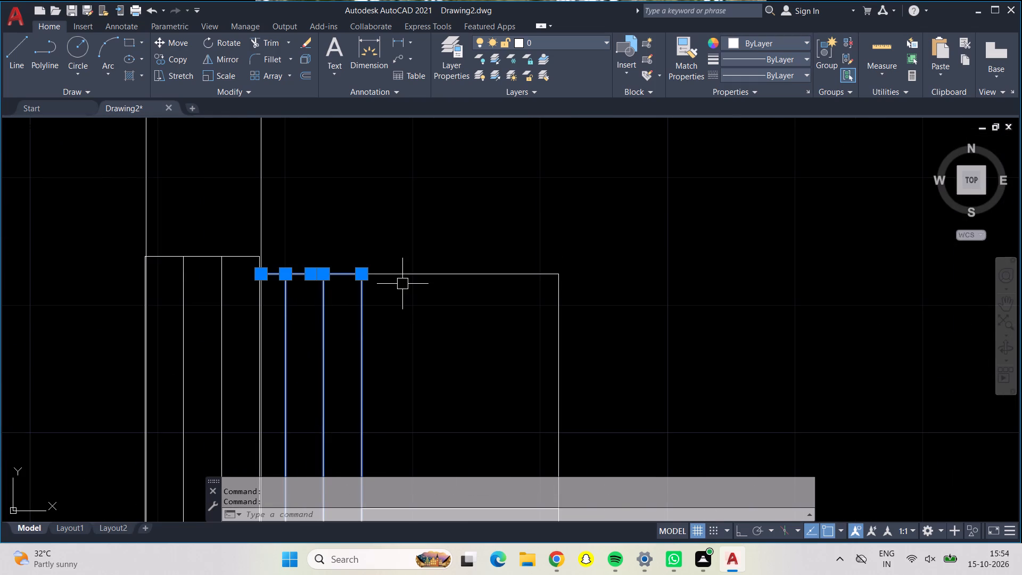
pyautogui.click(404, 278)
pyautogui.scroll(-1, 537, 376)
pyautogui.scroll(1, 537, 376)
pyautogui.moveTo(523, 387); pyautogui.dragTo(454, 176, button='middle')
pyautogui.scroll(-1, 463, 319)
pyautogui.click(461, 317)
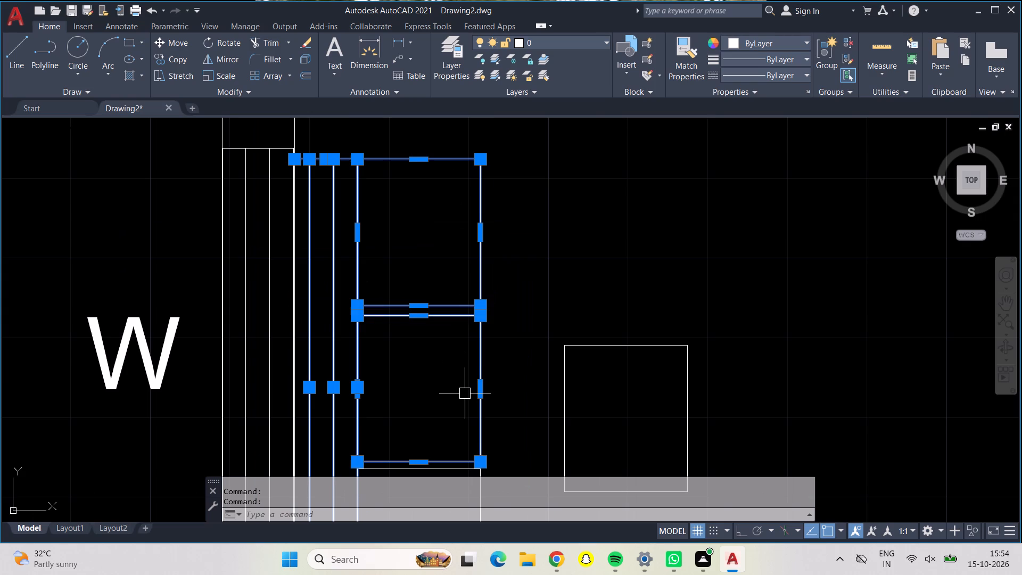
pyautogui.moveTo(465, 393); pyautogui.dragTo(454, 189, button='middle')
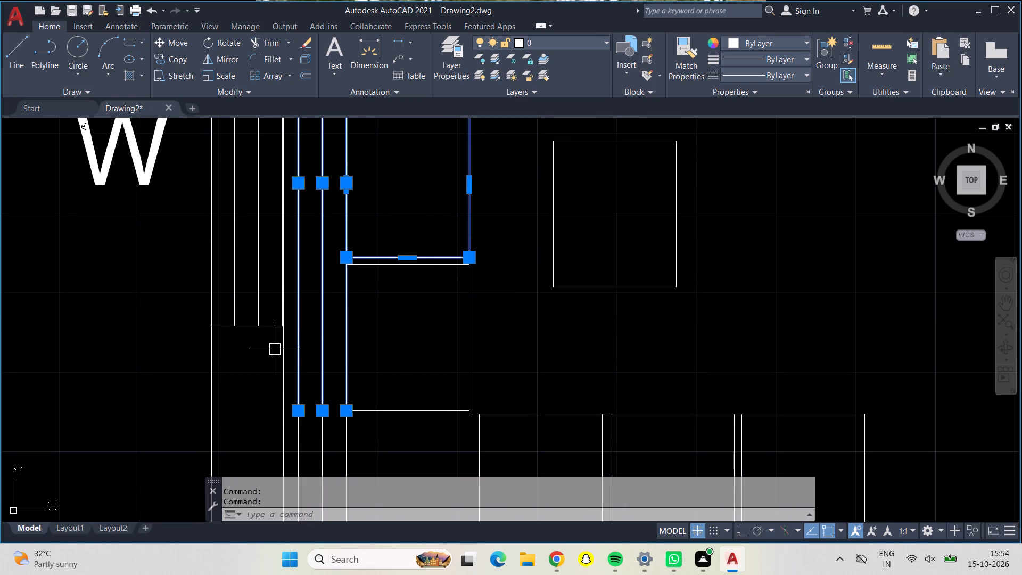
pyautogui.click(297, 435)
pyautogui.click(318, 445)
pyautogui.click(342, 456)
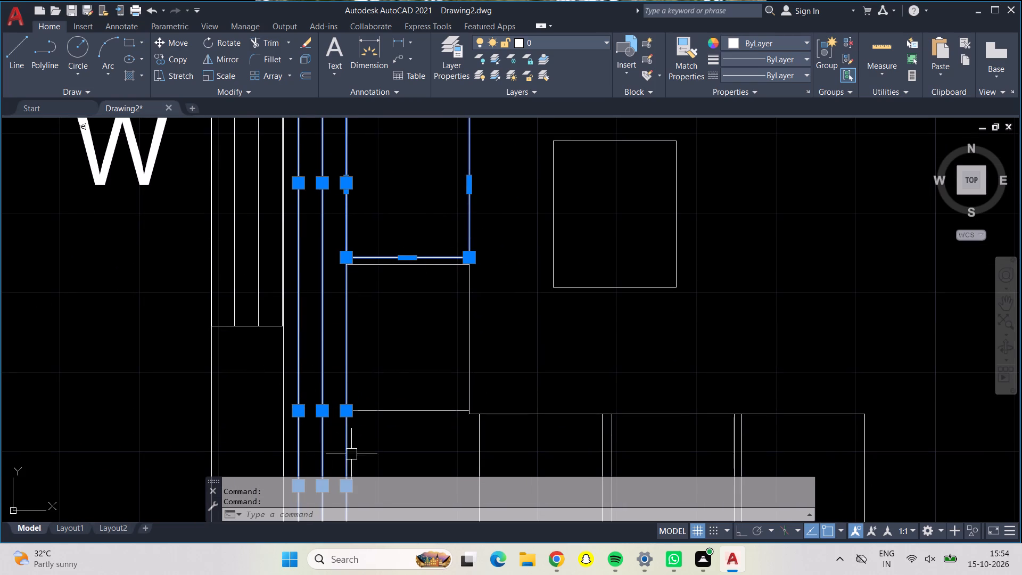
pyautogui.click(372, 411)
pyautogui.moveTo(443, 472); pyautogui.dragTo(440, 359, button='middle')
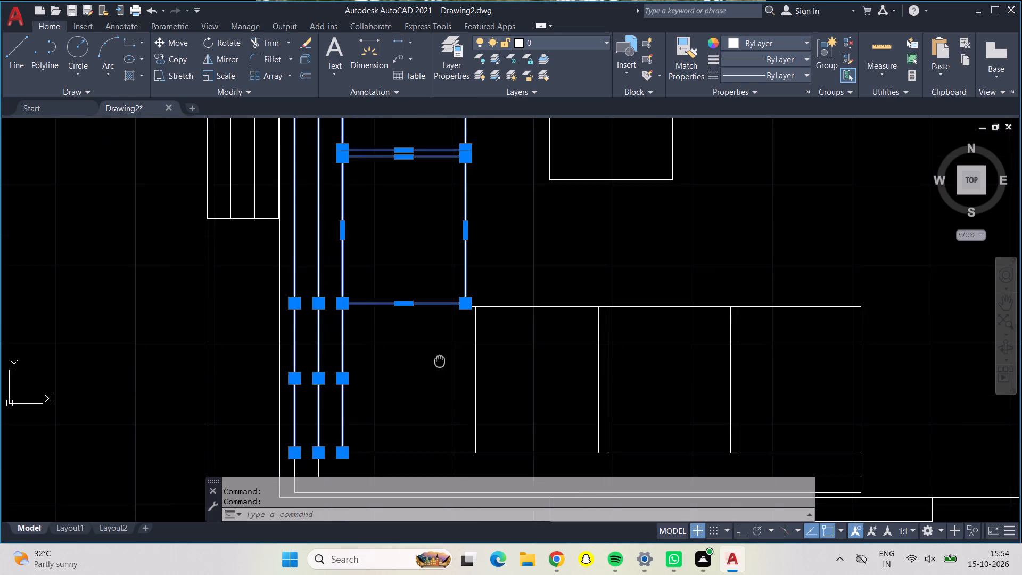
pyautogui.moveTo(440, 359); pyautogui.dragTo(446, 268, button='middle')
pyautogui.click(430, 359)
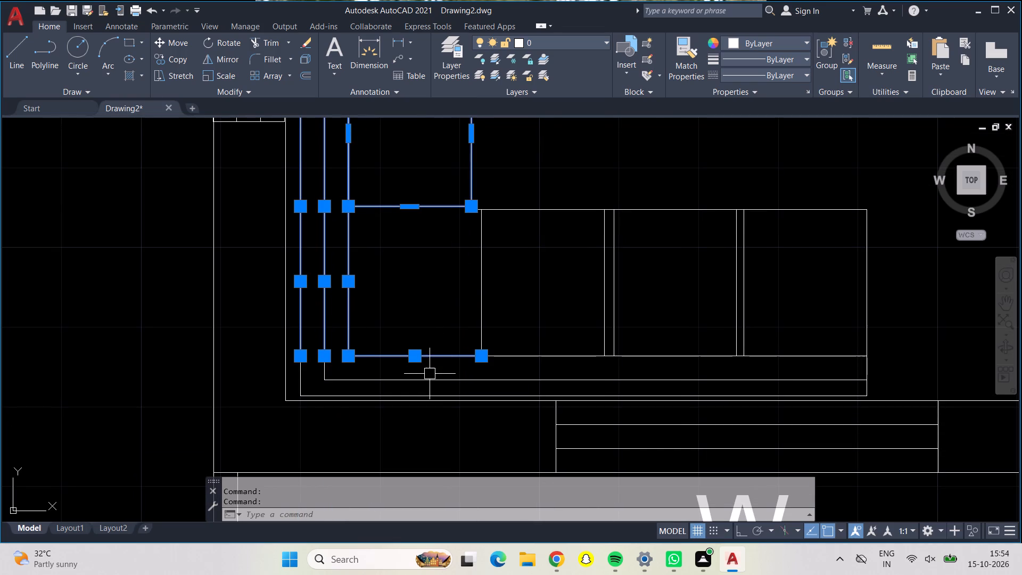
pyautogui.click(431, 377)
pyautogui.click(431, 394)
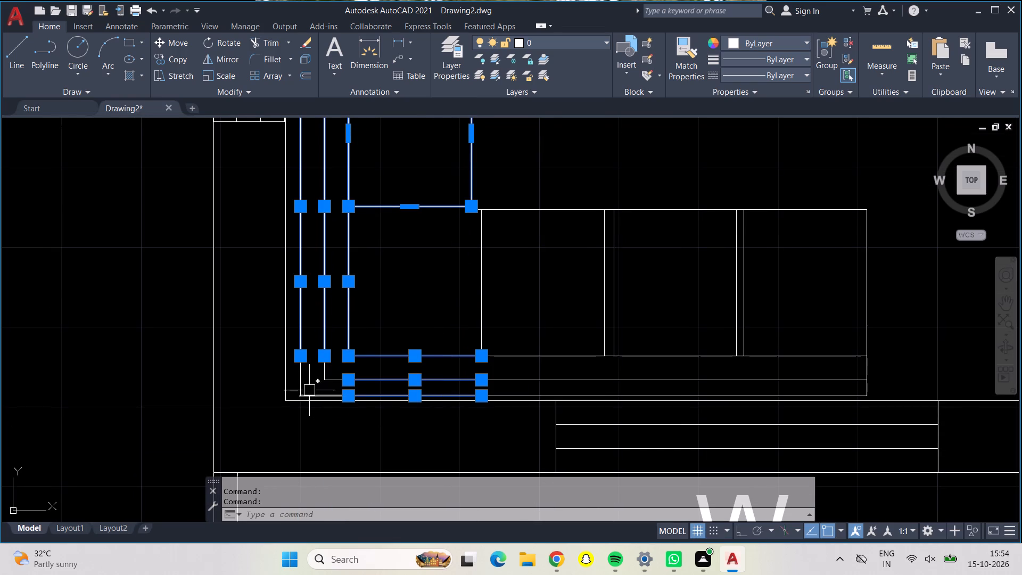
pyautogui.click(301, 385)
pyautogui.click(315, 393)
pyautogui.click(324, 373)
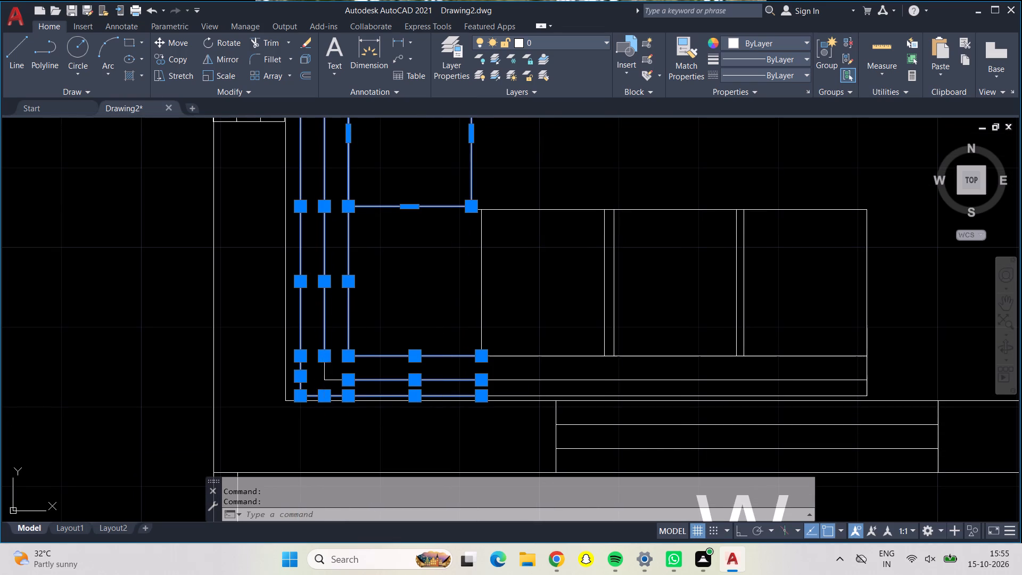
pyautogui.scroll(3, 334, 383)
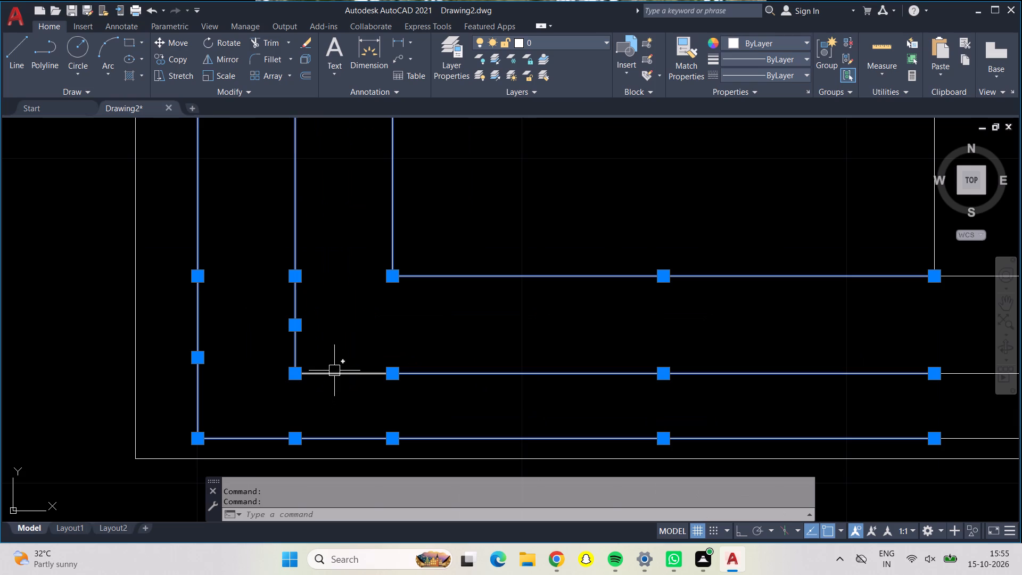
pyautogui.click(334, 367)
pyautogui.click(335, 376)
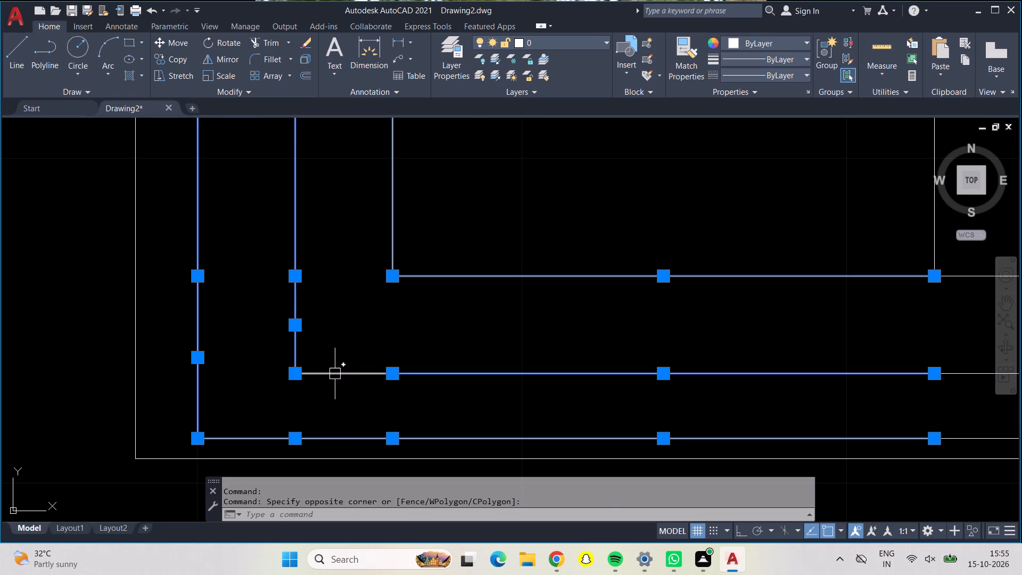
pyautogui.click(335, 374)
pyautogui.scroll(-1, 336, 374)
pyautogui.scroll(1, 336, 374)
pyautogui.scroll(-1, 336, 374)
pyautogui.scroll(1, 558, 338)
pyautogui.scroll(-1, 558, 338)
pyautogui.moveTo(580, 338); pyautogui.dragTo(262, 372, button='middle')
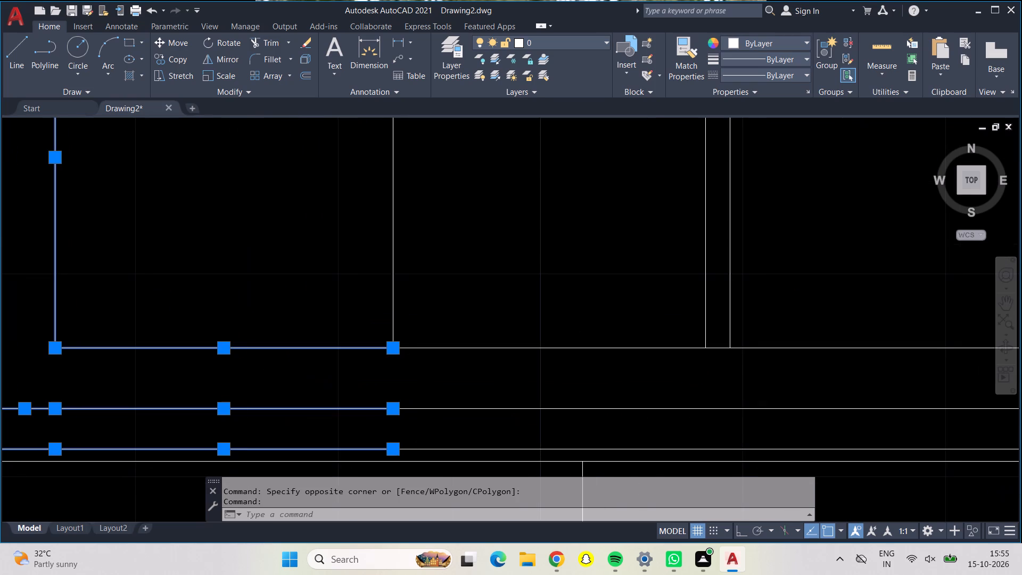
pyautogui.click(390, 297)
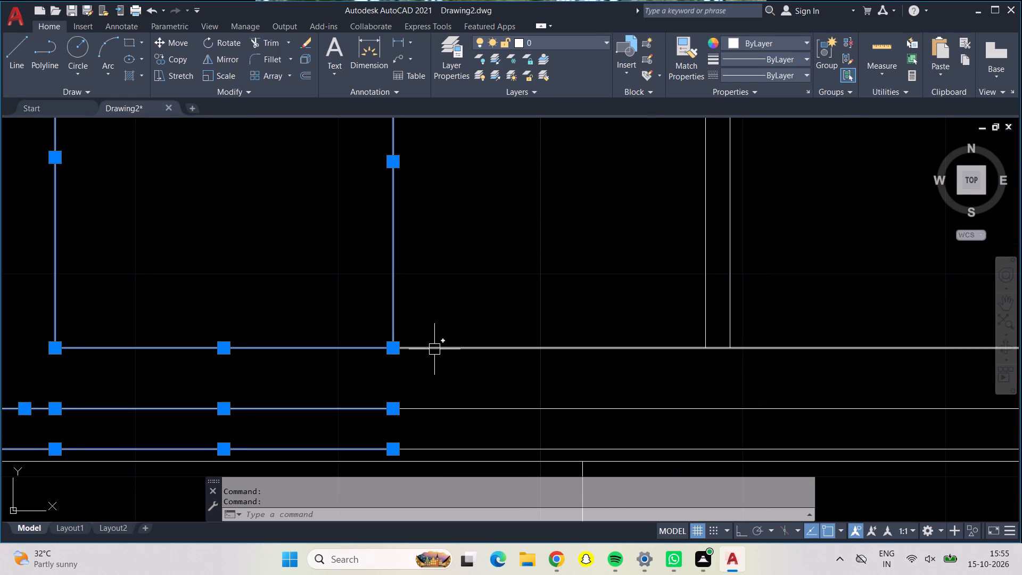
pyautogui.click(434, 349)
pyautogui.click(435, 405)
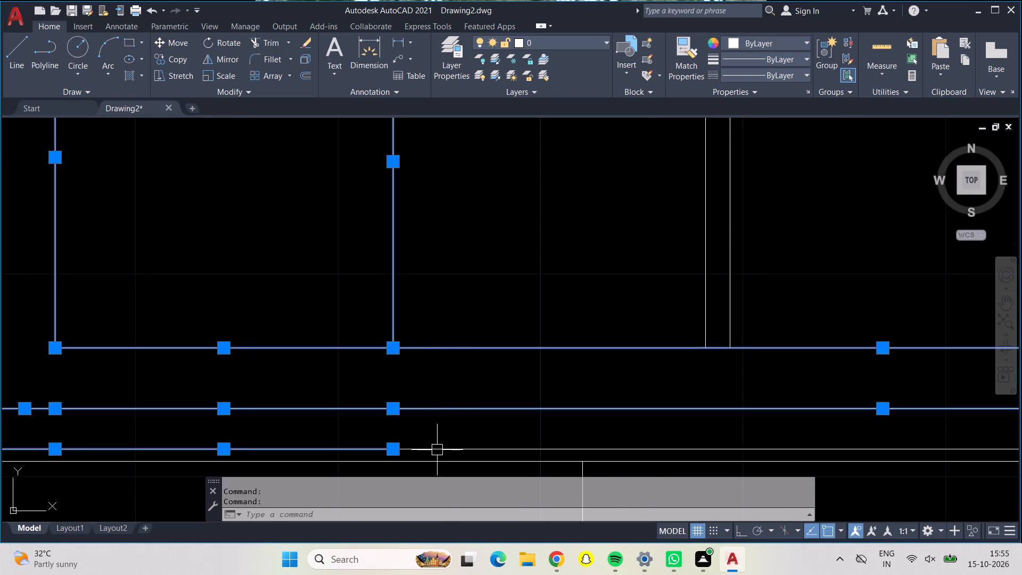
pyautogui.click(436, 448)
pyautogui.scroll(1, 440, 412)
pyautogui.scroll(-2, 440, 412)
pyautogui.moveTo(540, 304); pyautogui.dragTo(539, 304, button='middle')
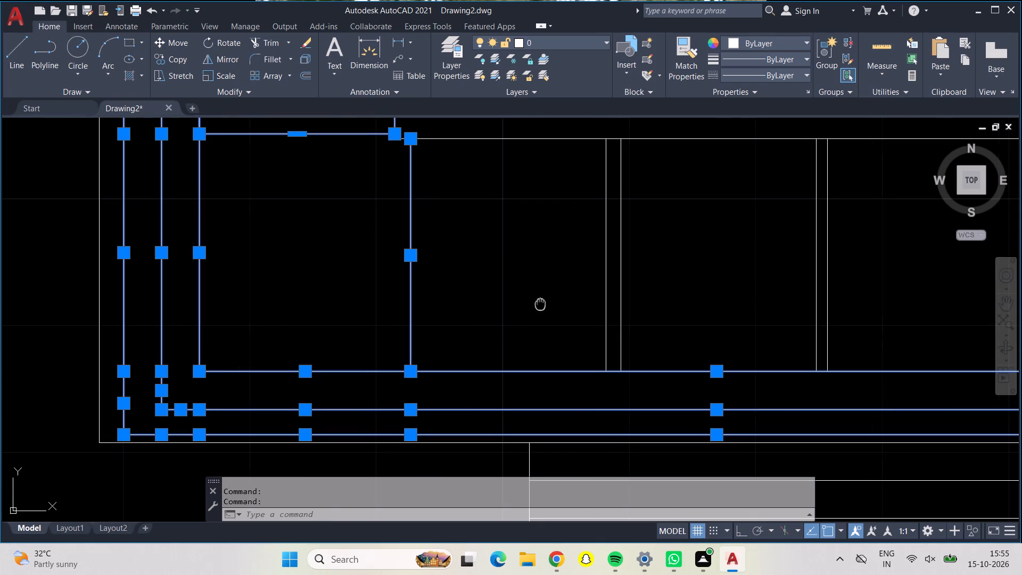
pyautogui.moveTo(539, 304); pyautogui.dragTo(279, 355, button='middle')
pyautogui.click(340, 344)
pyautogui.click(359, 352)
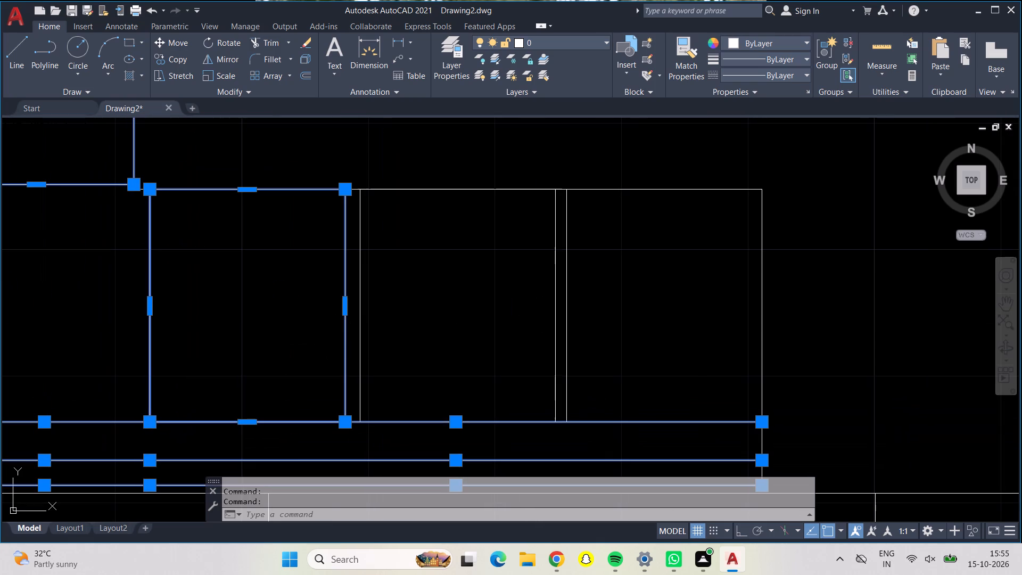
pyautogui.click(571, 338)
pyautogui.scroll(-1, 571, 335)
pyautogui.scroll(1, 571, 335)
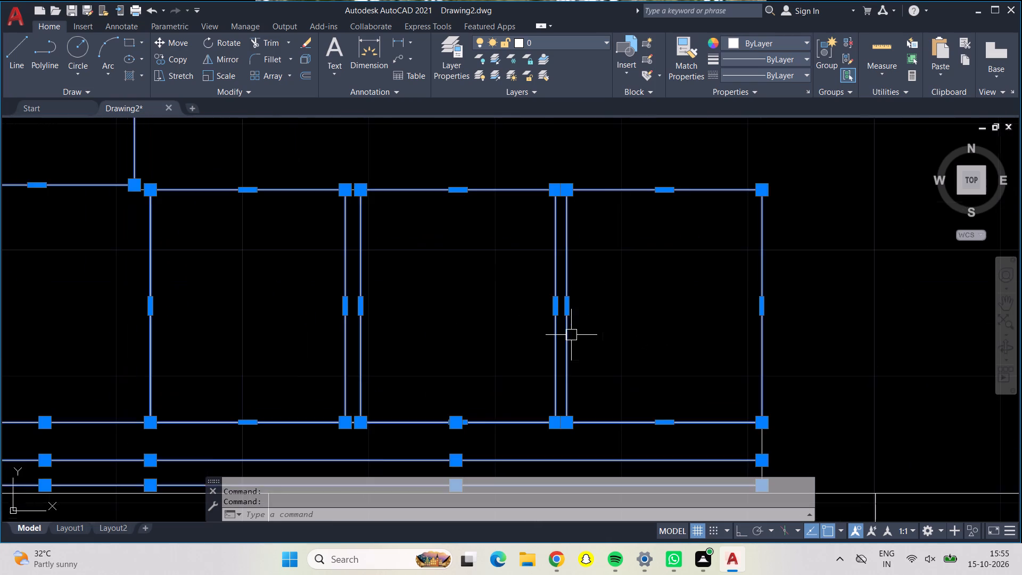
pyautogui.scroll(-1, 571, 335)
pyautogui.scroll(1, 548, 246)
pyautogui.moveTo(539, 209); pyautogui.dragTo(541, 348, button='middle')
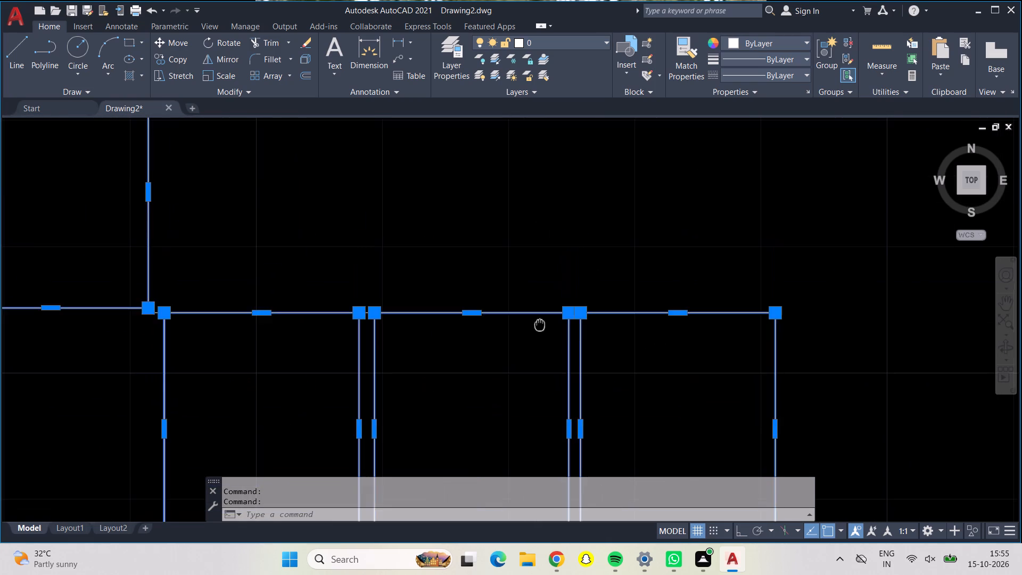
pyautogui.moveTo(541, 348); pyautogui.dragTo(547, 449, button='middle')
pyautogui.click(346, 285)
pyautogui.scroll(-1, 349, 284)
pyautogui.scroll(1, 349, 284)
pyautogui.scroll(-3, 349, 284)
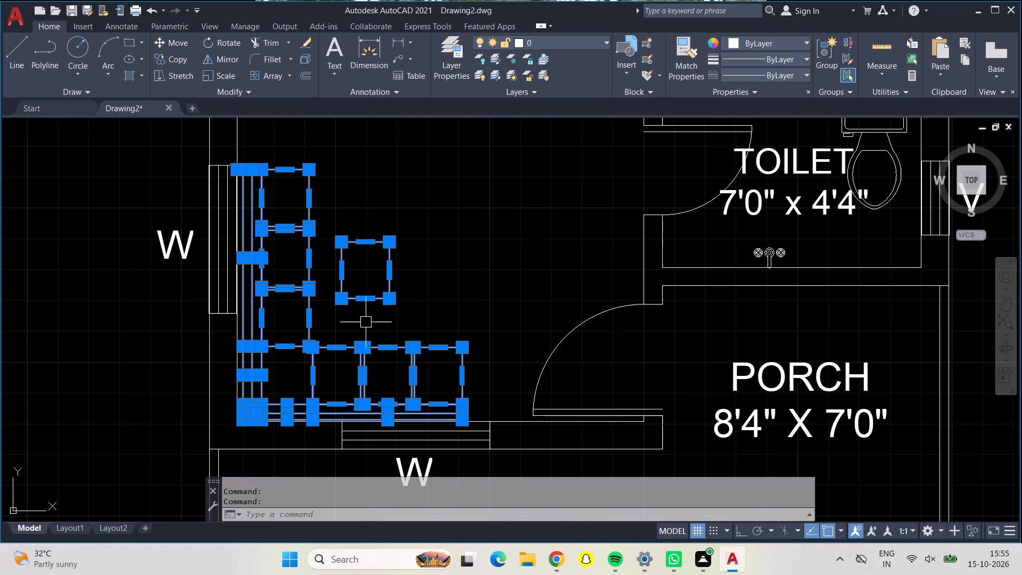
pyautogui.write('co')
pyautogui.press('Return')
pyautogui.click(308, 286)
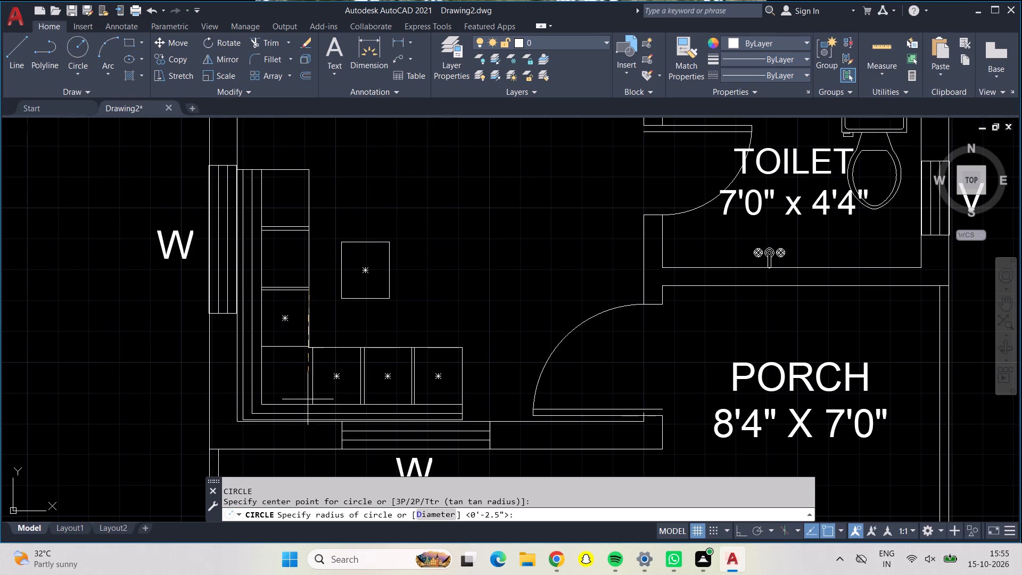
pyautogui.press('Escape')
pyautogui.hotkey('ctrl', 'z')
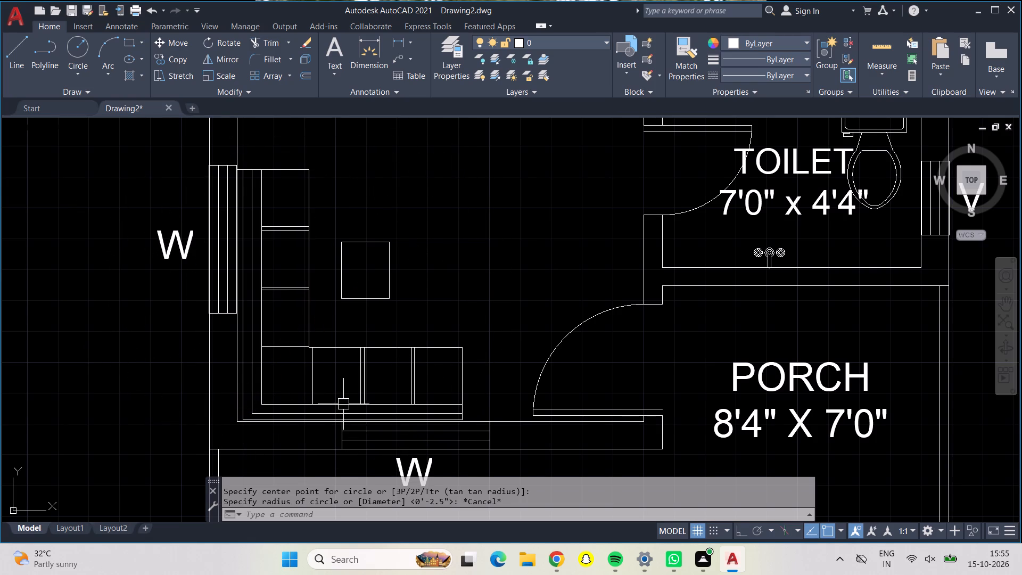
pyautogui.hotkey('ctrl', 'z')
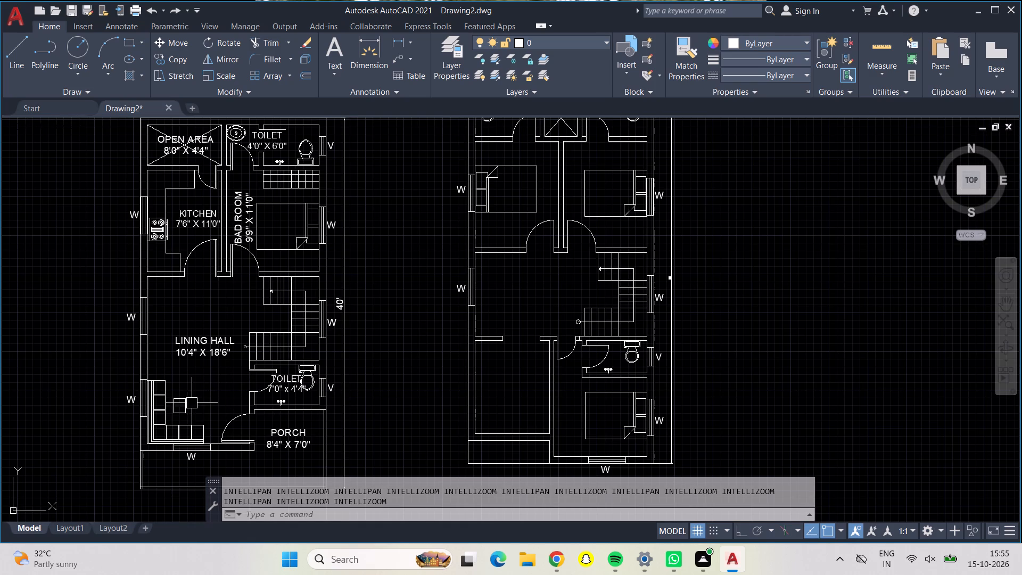
# Copy the lining hall's L-shaped sofa set and small square table, including the adjoining wall line, to empty space beside the labelled plan's left wall.
pyautogui.scroll(1, 153, 414)
pyautogui.scroll(-1, 153, 414)
pyautogui.scroll(2, 153, 414)
pyautogui.moveTo(249, 341); pyautogui.dragTo(337, 211, button='middle')
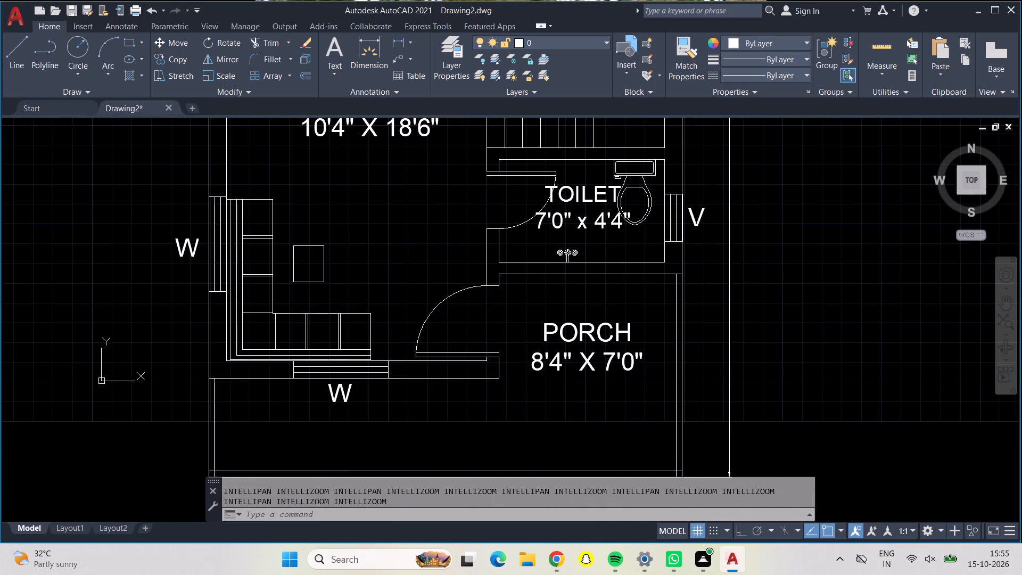
pyautogui.click(232, 176)
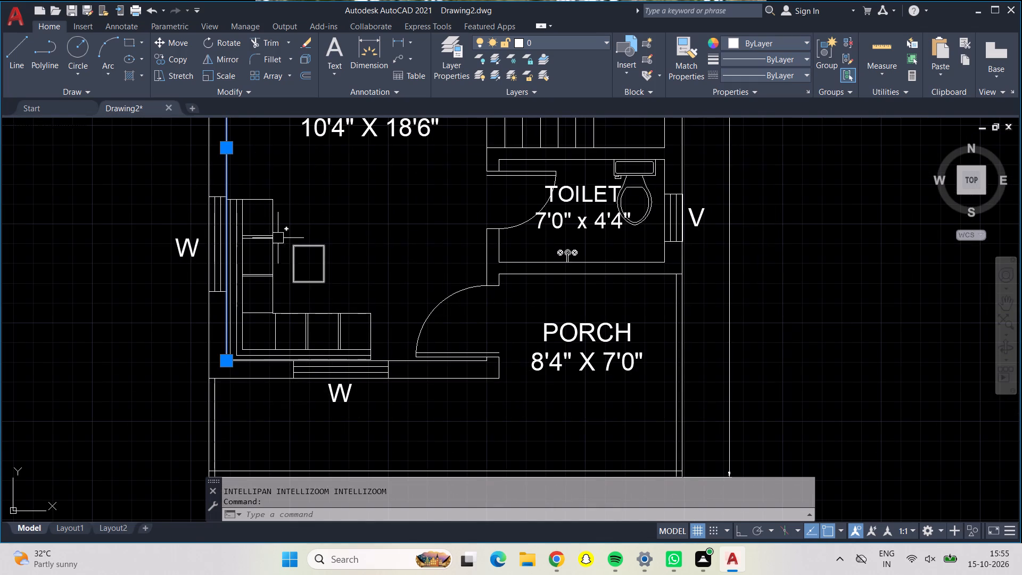
pyautogui.scroll(-2, 250, 174)
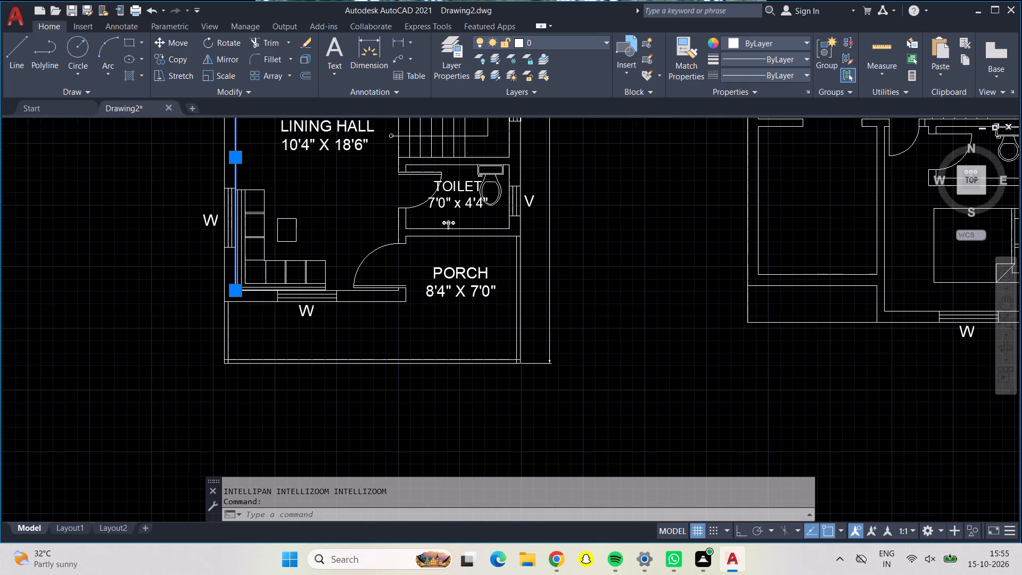
pyautogui.scroll(4, 250, 174)
pyautogui.click(209, 219)
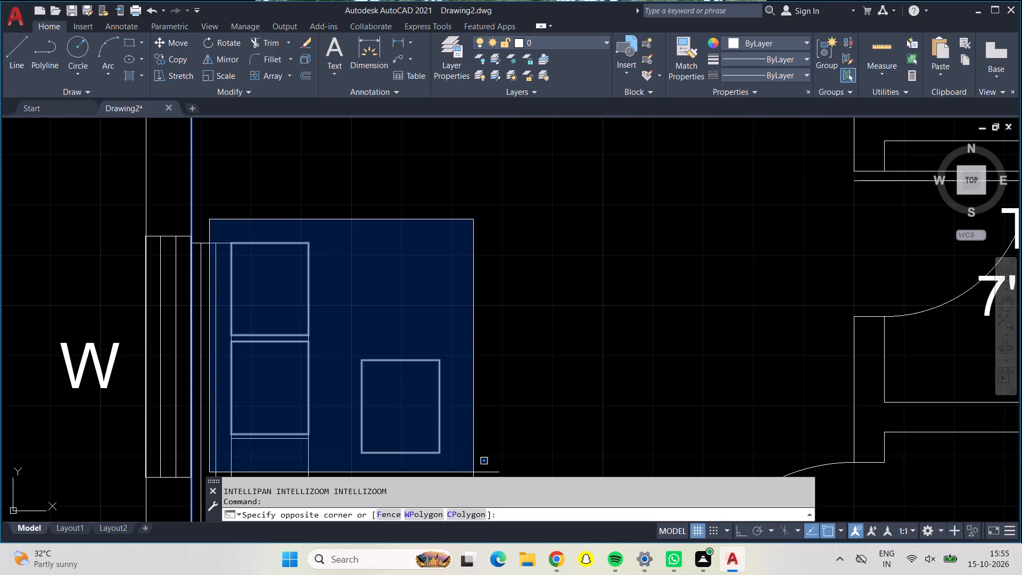
pyautogui.moveTo(533, 437); pyautogui.dragTo(490, 244, button='middle')
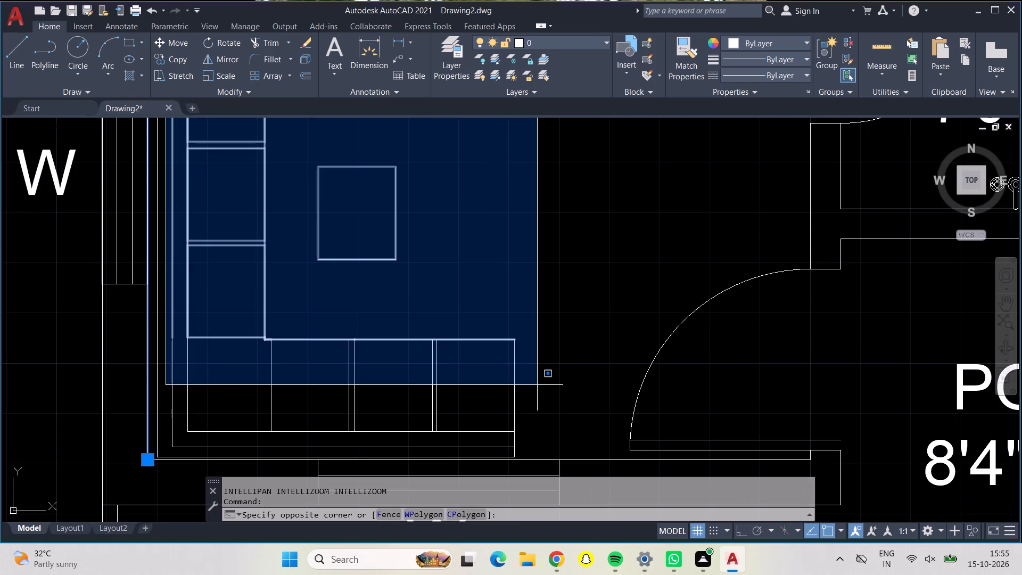
pyautogui.click(545, 457)
pyautogui.scroll(1, 433, 452)
pyautogui.scroll(-1, 433, 452)
pyautogui.scroll(1, 433, 452)
pyautogui.scroll(-1, 433, 452)
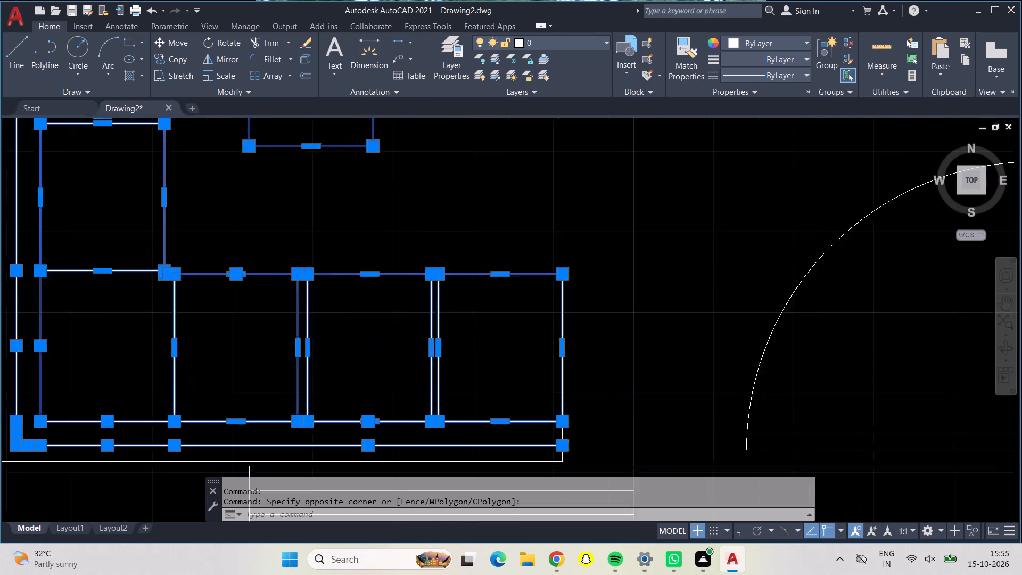
pyautogui.scroll(1, 433, 454)
pyautogui.scroll(-1, 433, 454)
pyautogui.scroll(1, 433, 454)
pyautogui.scroll(-1, 433, 454)
pyautogui.moveTo(394, 397); pyautogui.dragTo(410, 244, button='middle')
pyautogui.scroll(5, 455, 303)
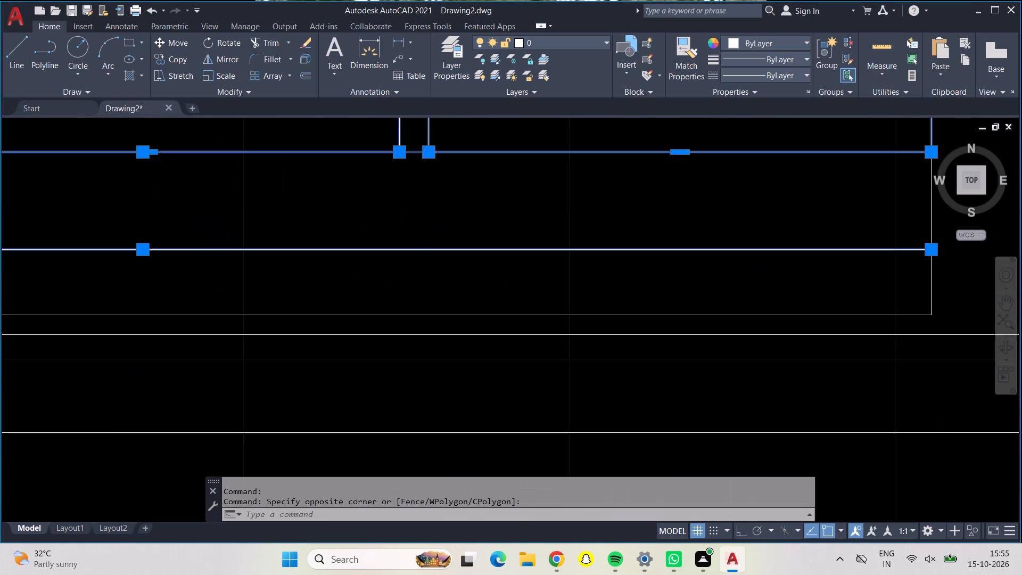
pyautogui.click(449, 321)
pyautogui.scroll(-3, 450, 322)
pyautogui.scroll(1, 450, 322)
pyautogui.scroll(-1, 450, 322)
pyautogui.scroll(1, 256, 317)
pyautogui.scroll(-1, 256, 316)
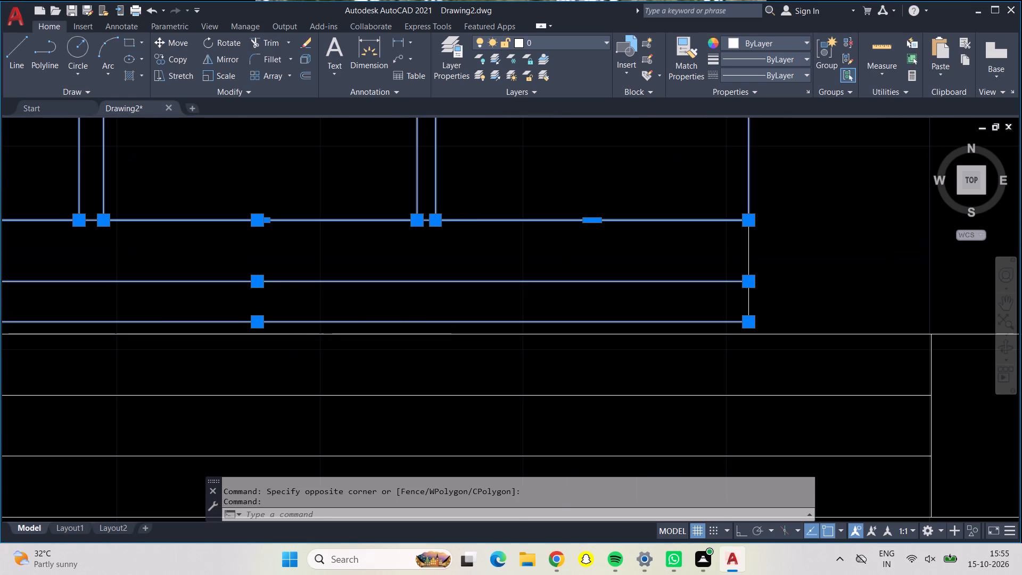
pyautogui.scroll(-1, 209, 257)
pyautogui.moveTo(208, 256); pyautogui.dragTo(787, 295, button='middle')
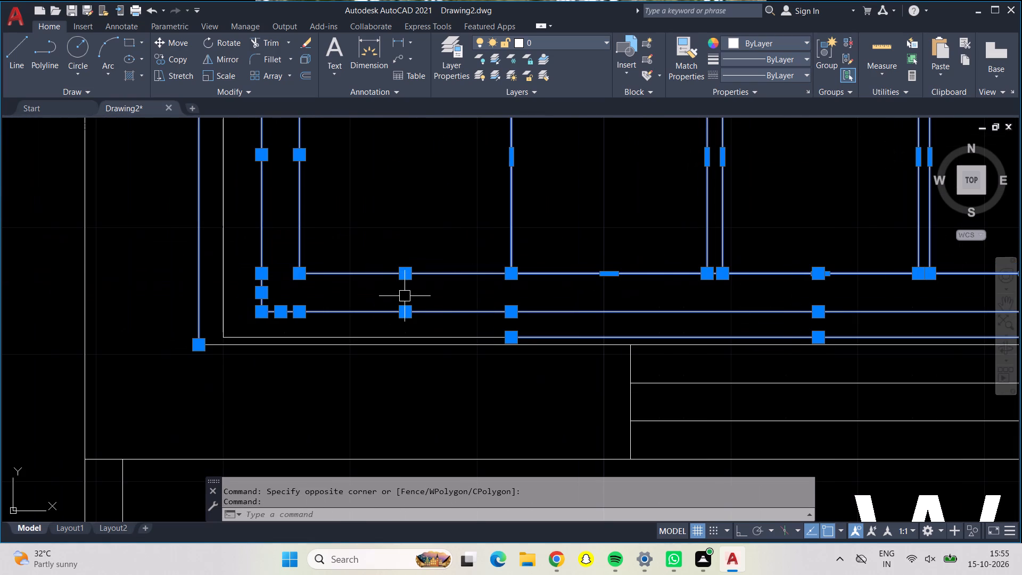
pyautogui.click(220, 330)
pyautogui.click(269, 338)
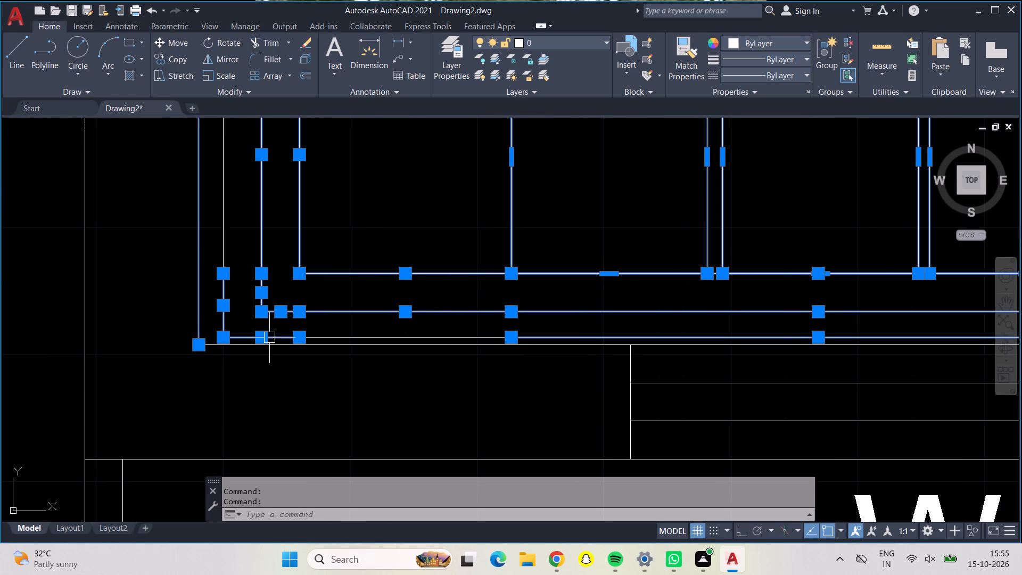
pyautogui.scroll(-1, 270, 311)
pyautogui.scroll(3, 269, 311)
pyautogui.scroll(-1, 269, 311)
pyautogui.scroll(1, 269, 311)
pyautogui.scroll(-1, 269, 311)
pyautogui.scroll(1, 269, 311)
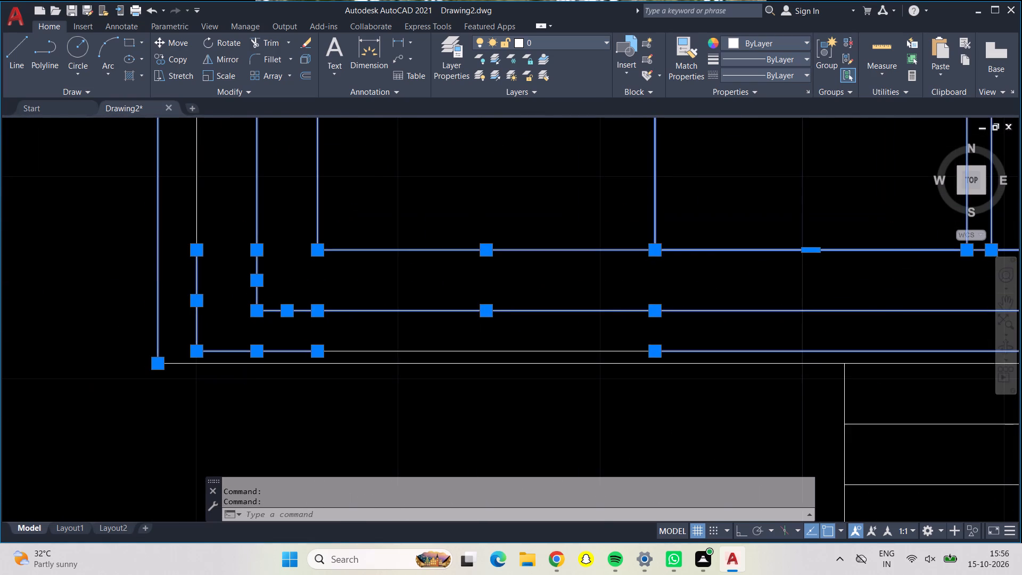
pyautogui.scroll(5, 287, 311)
pyautogui.scroll(-7, 287, 300)
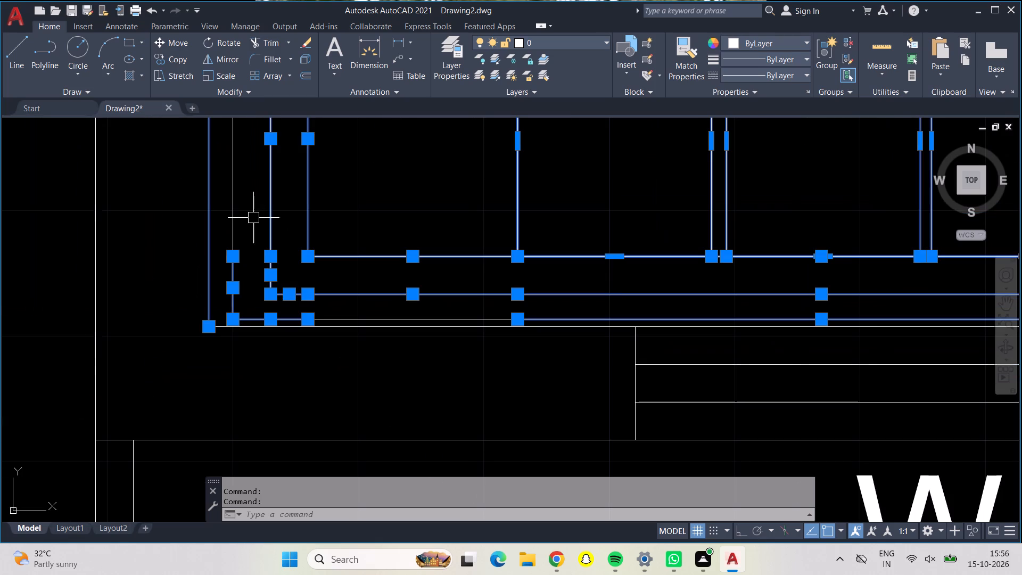
pyautogui.click(235, 209)
pyautogui.click(208, 226)
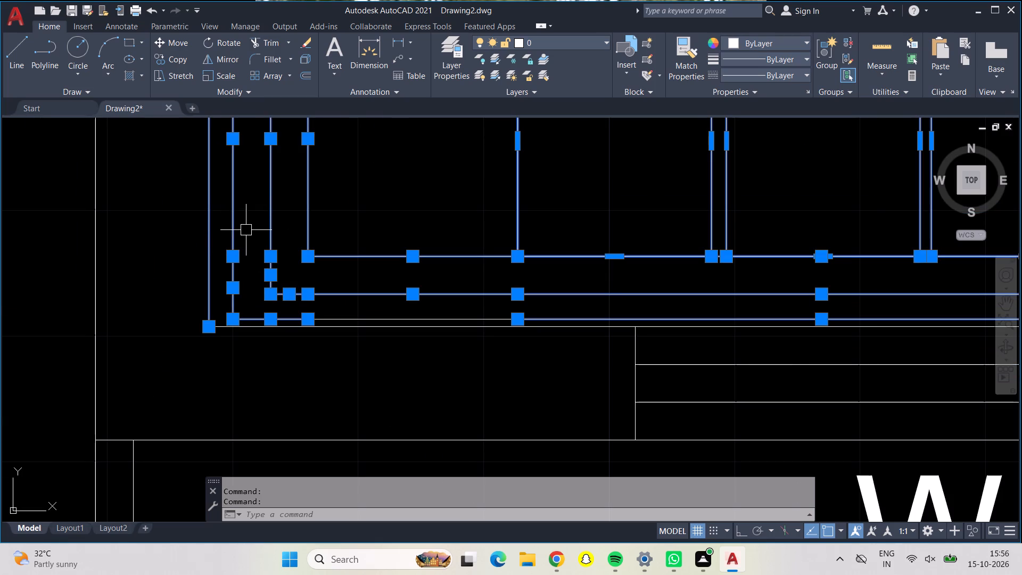
pyautogui.scroll(-4, 279, 232)
pyautogui.moveTo(299, 217); pyautogui.dragTo(316, 331, button='middle')
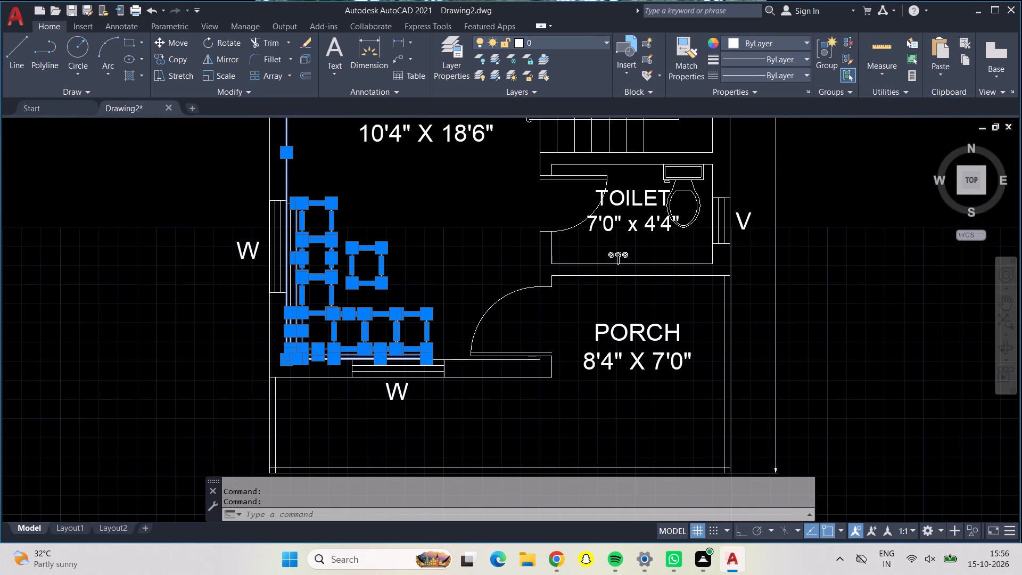
pyautogui.scroll(2, 289, 249)
pyautogui.scroll(-1, 289, 251)
pyautogui.scroll(3, 289, 251)
pyautogui.click(290, 251)
pyautogui.scroll(-3, 293, 253)
pyautogui.scroll(1, 294, 256)
pyautogui.scroll(-1, 294, 256)
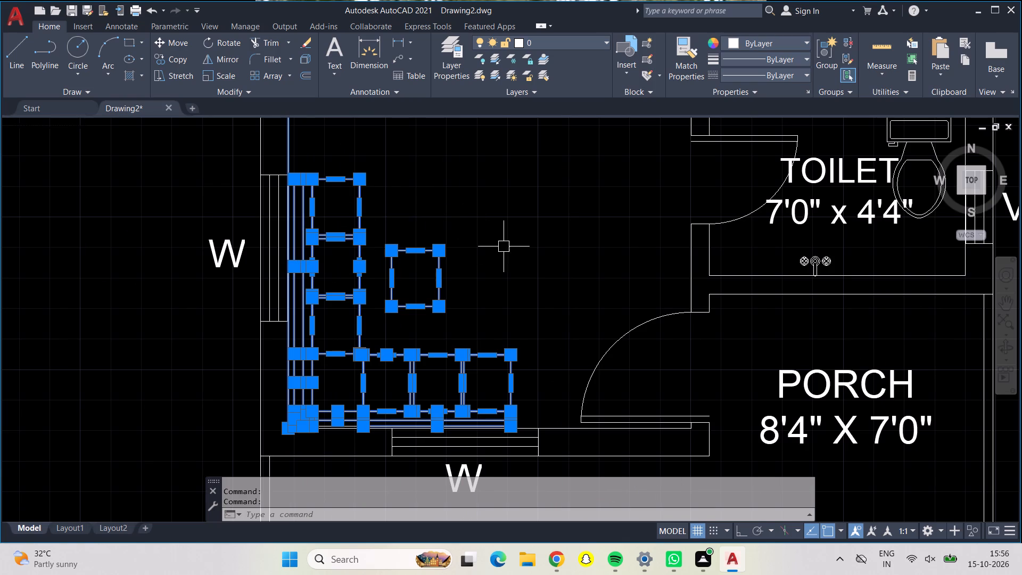
pyautogui.click(179, 58)
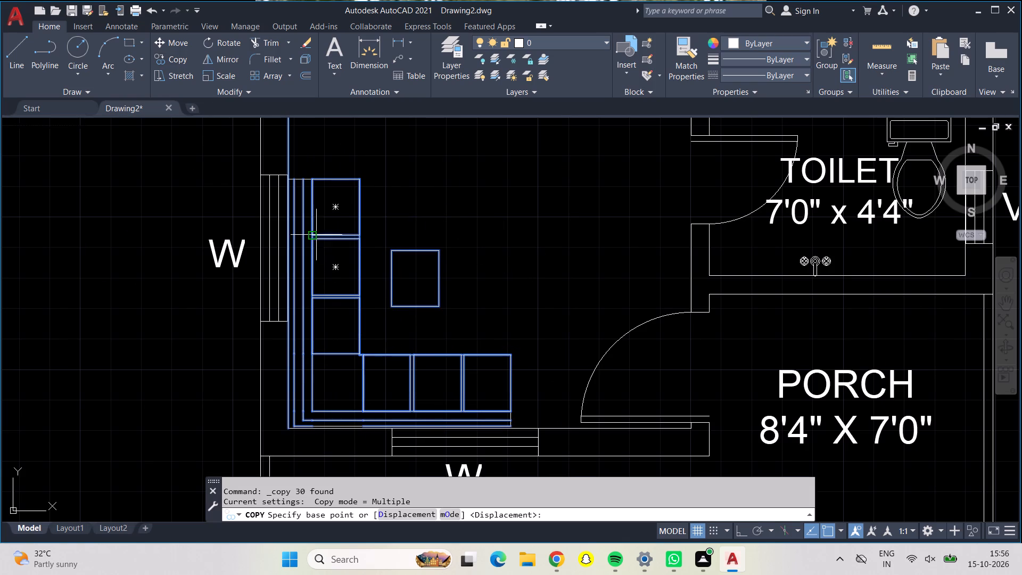
pyautogui.scroll(1, 301, 179)
pyautogui.scroll(-1, 301, 179)
pyautogui.scroll(2, 301, 179)
pyautogui.scroll(-2, 324, 217)
pyautogui.scroll(1, 326, 221)
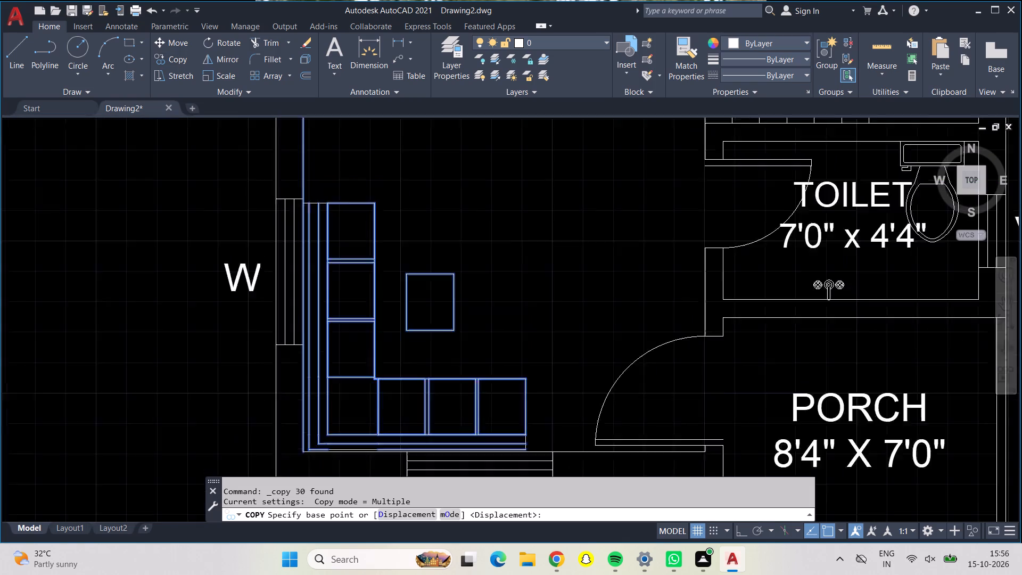
pyautogui.click(356, 365)
pyautogui.scroll(-1, 533, 323)
pyautogui.scroll(-1, 648, 348)
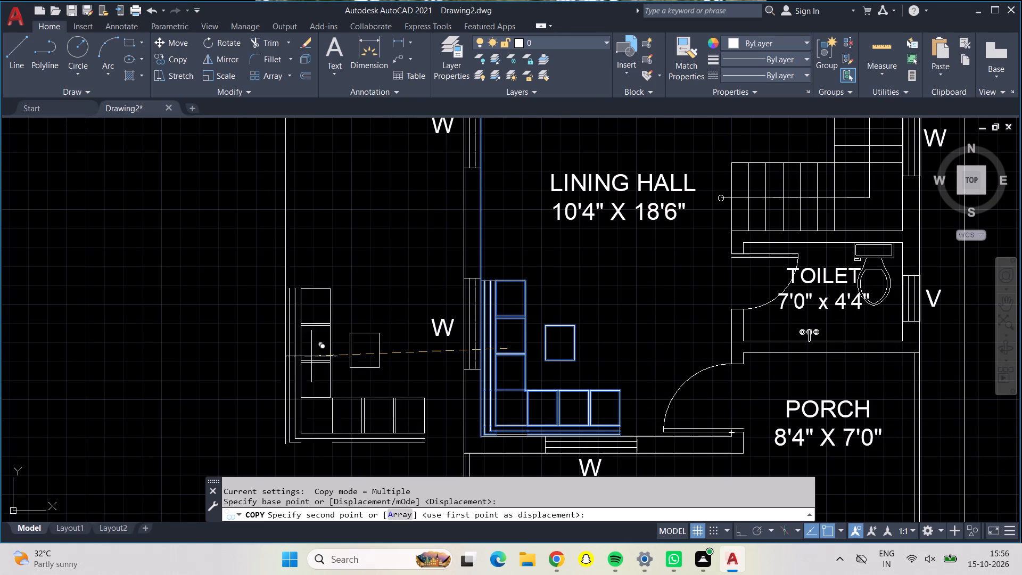
pyautogui.click(213, 326)
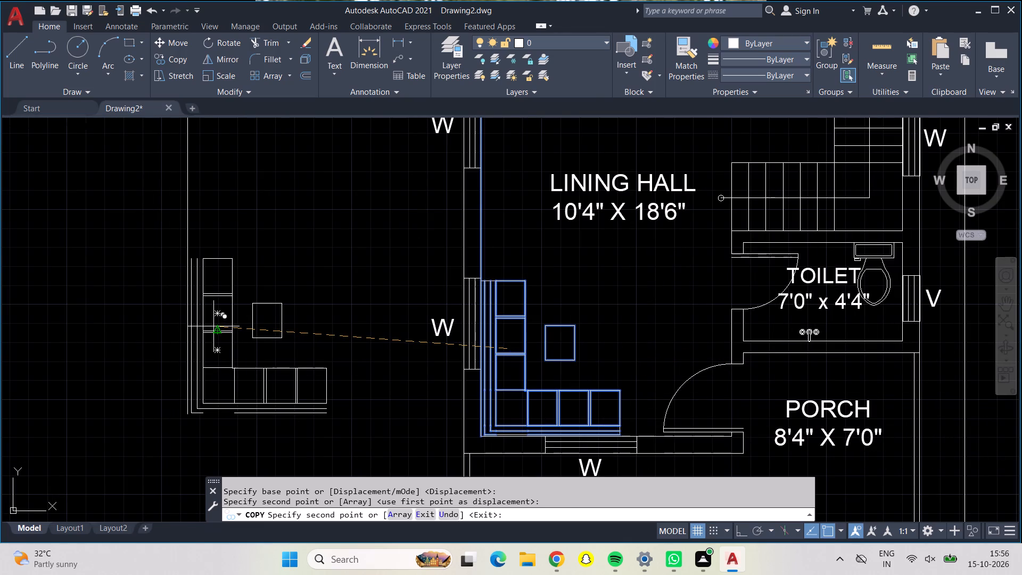
pyautogui.press('Escape')
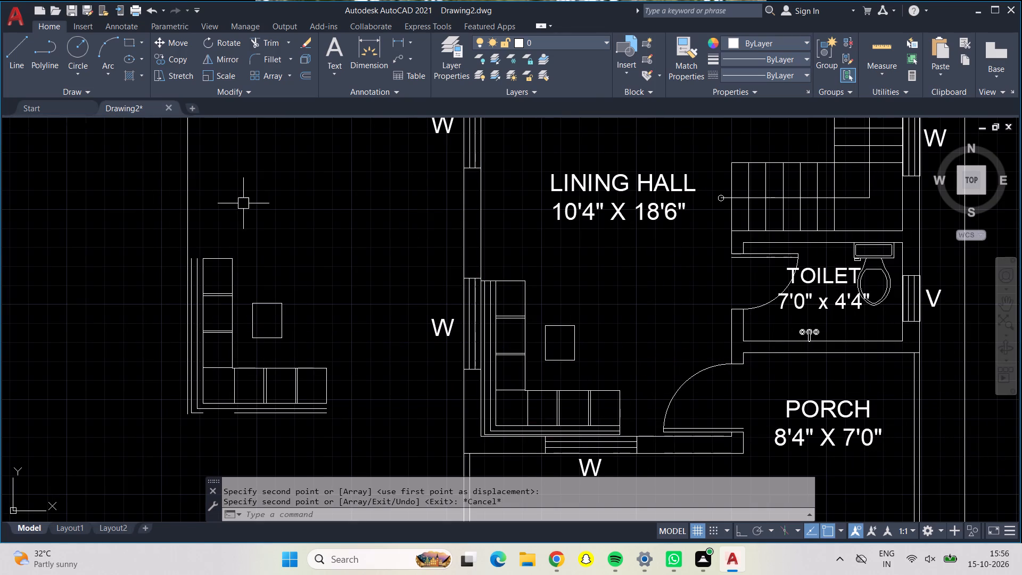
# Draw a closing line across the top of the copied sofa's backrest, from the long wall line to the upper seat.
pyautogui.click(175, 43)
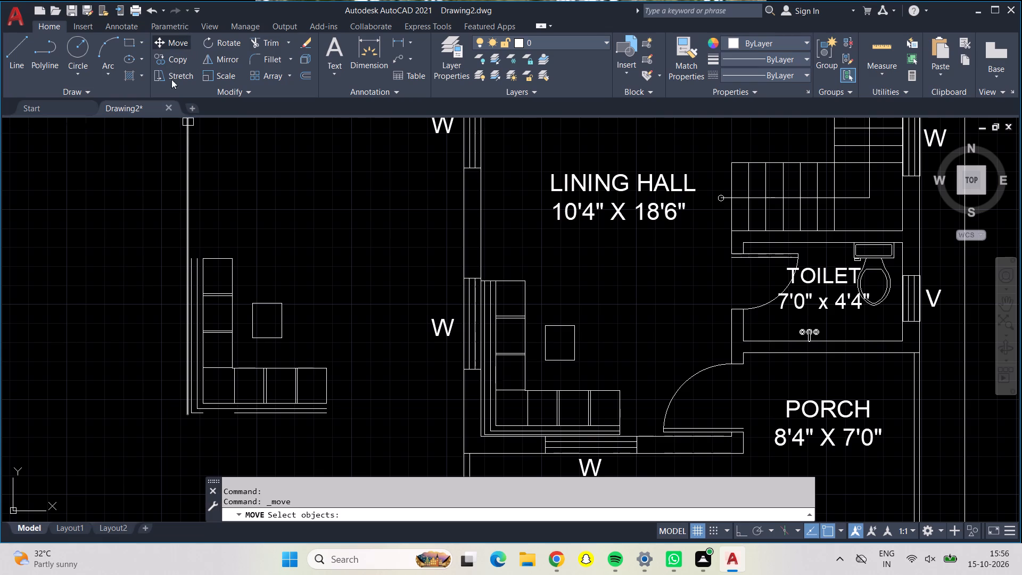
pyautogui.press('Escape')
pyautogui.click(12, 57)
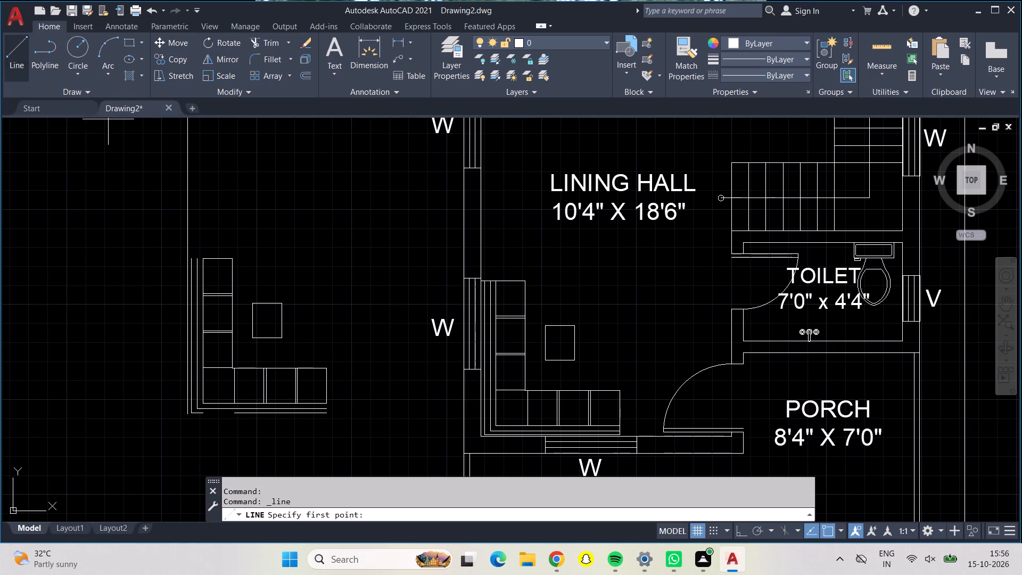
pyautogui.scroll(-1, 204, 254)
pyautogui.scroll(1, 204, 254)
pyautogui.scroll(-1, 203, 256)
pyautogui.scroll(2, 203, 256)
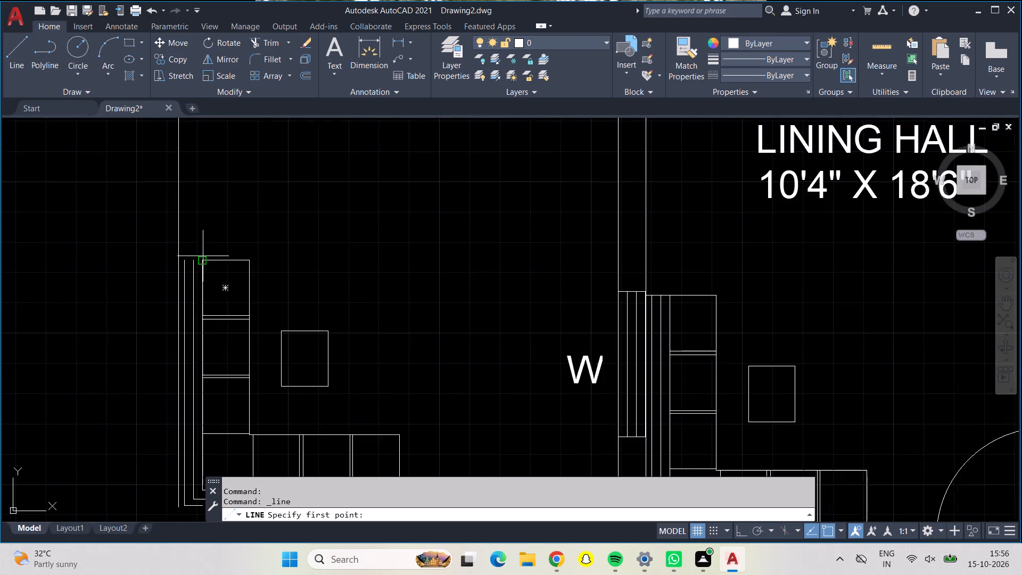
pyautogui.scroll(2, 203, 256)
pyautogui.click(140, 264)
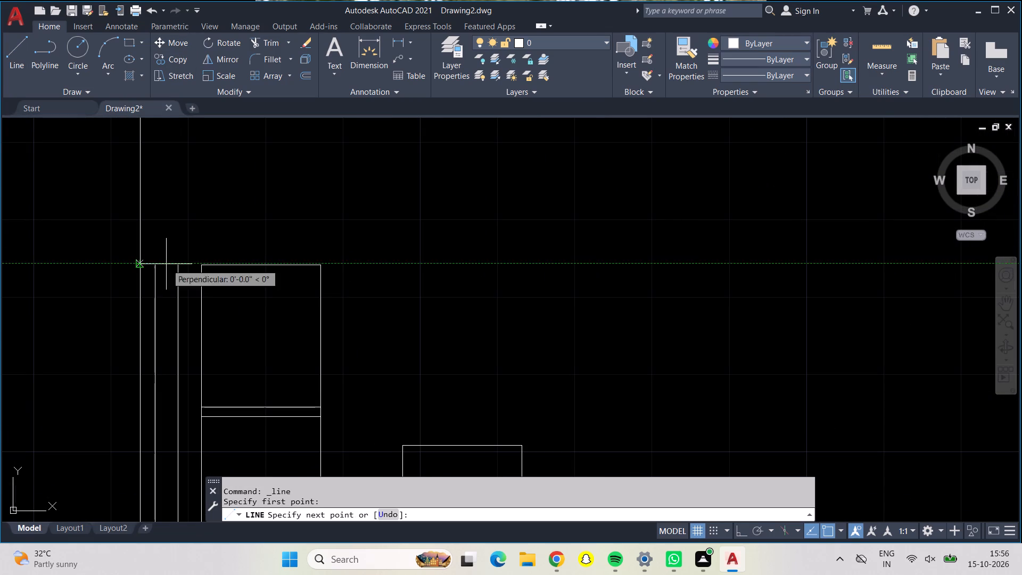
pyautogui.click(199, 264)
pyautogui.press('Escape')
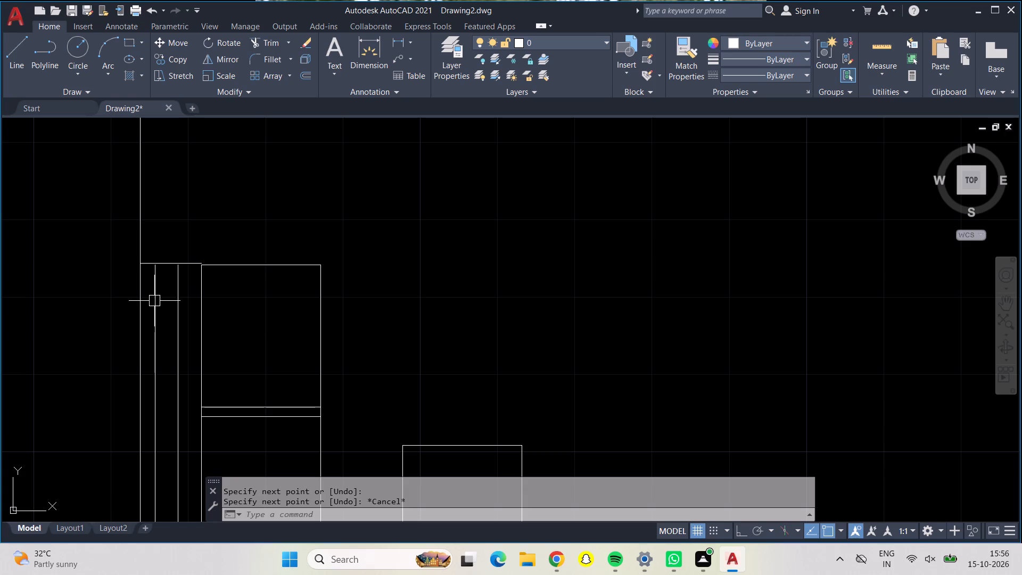
# With Ortho on, draw a horizontal line from the copied upper seat's top-left corner across the backrest, past the long wall line.
pyautogui.scroll(3, 195, 269)
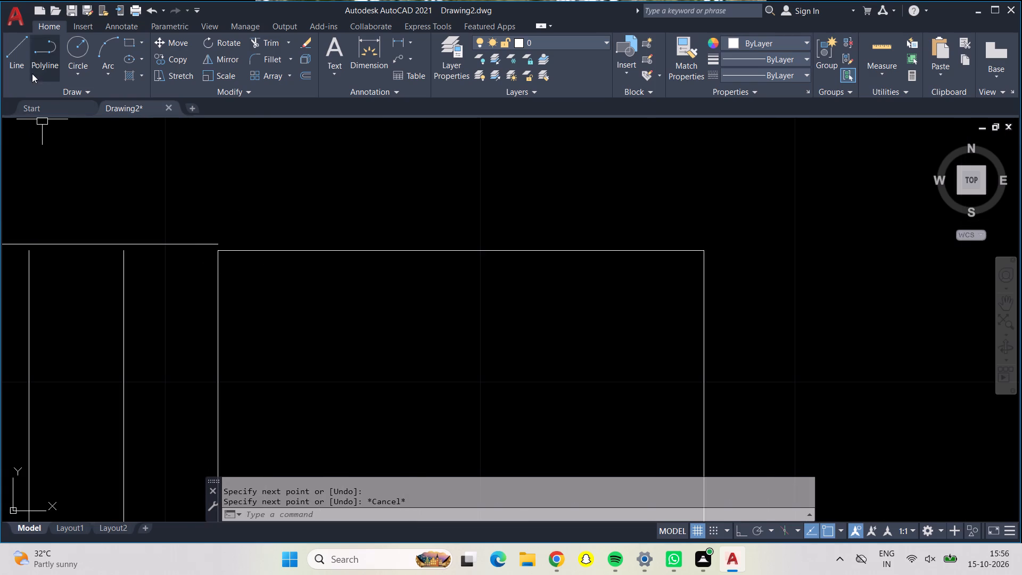
pyautogui.click(14, 61)
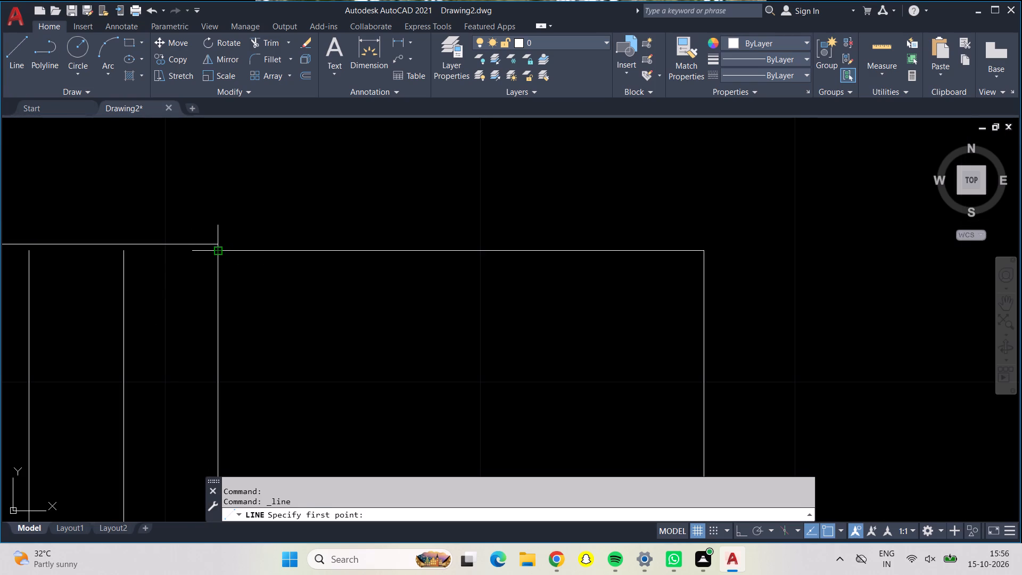
pyautogui.moveTo(219, 253); pyautogui.dragTo(205, 253)
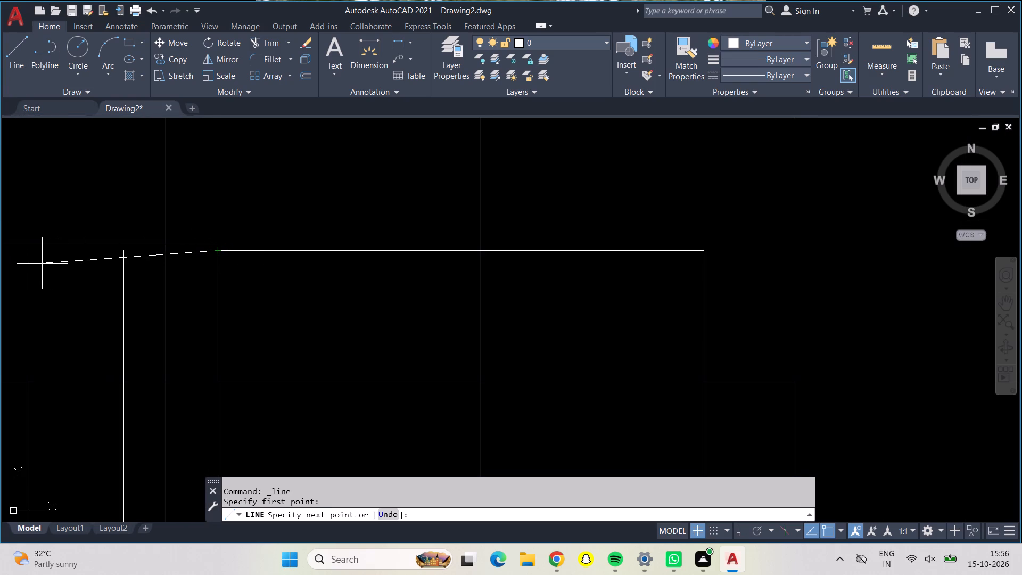
pyautogui.press('F8')
pyautogui.moveTo(63, 253); pyautogui.dragTo(458, 284, button='middle')
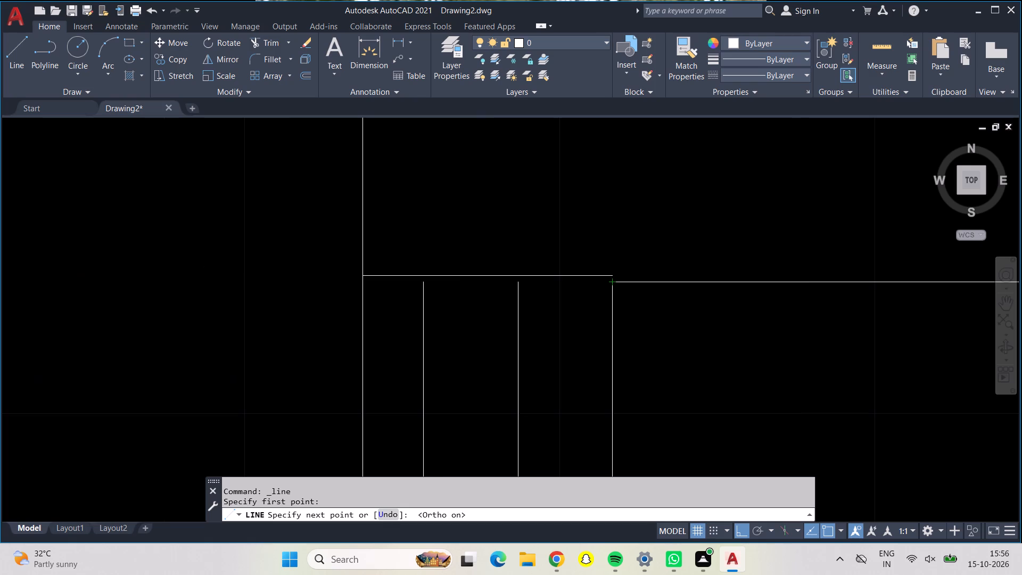
pyautogui.click(329, 291)
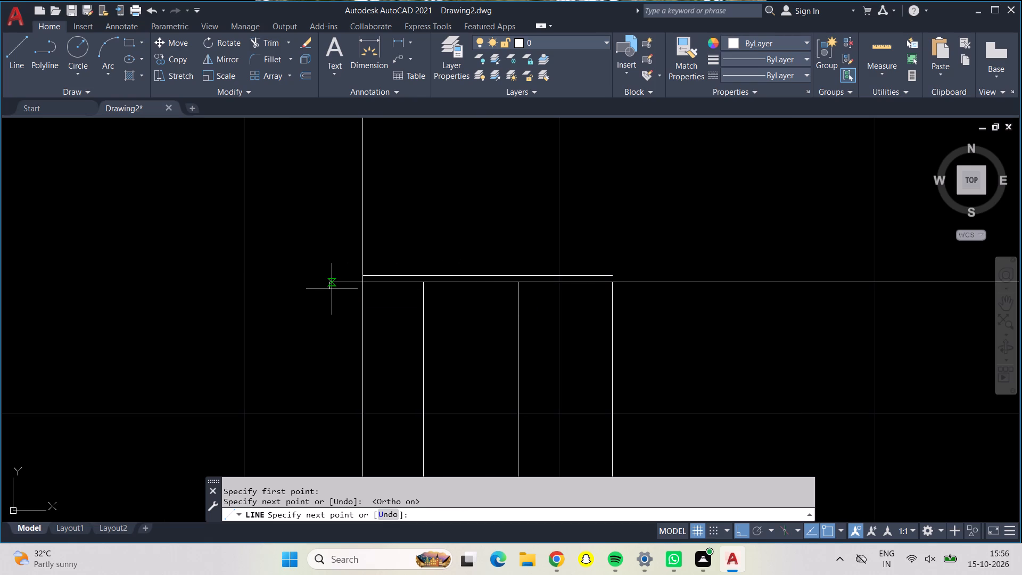
pyautogui.press('Escape')
# Trim the long wall line above the copied sofa, the extra closing line, and the new top line's overhang past the wall line.
pyautogui.scroll(-2, 337, 287)
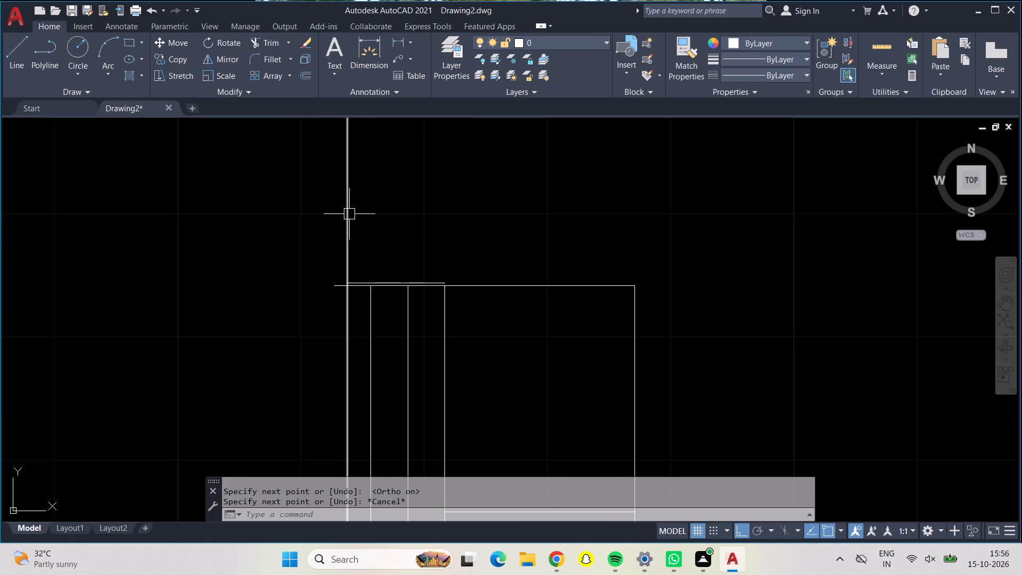
pyautogui.scroll(-1, 372, 256)
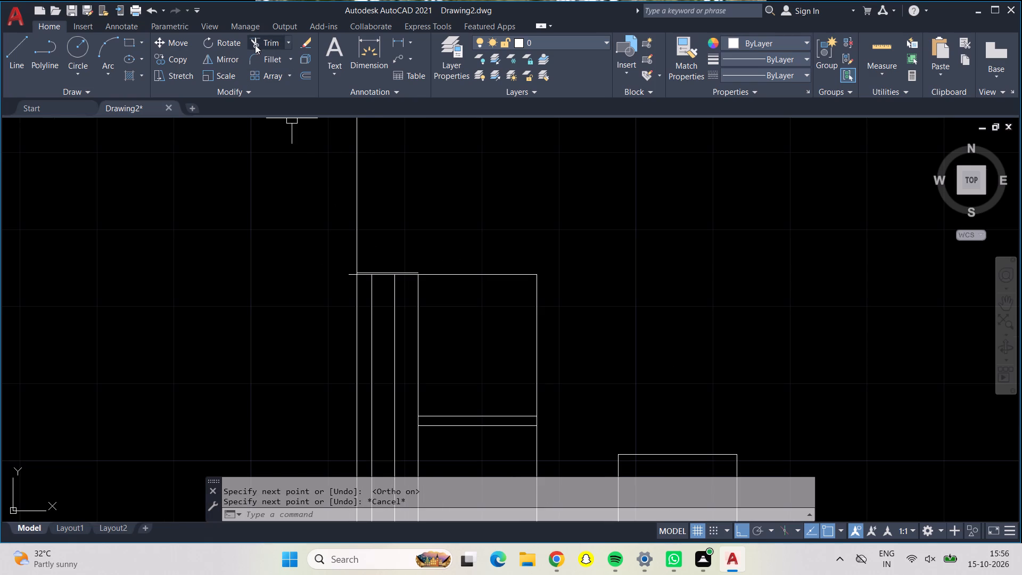
pyautogui.click(255, 44)
pyautogui.moveTo(269, 231); pyautogui.dragTo(391, 225)
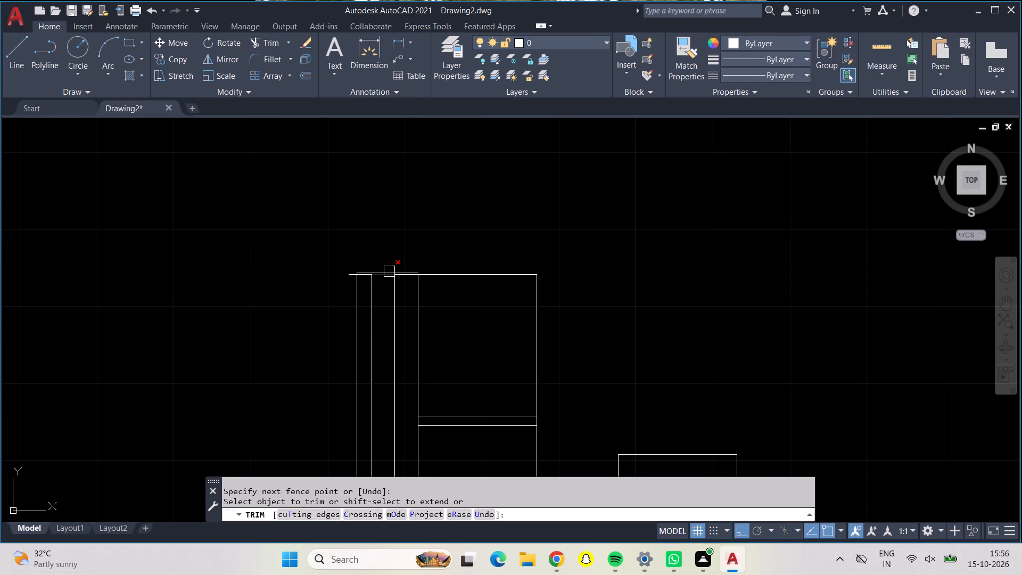
pyautogui.scroll(3, 389, 271)
pyautogui.click(390, 276)
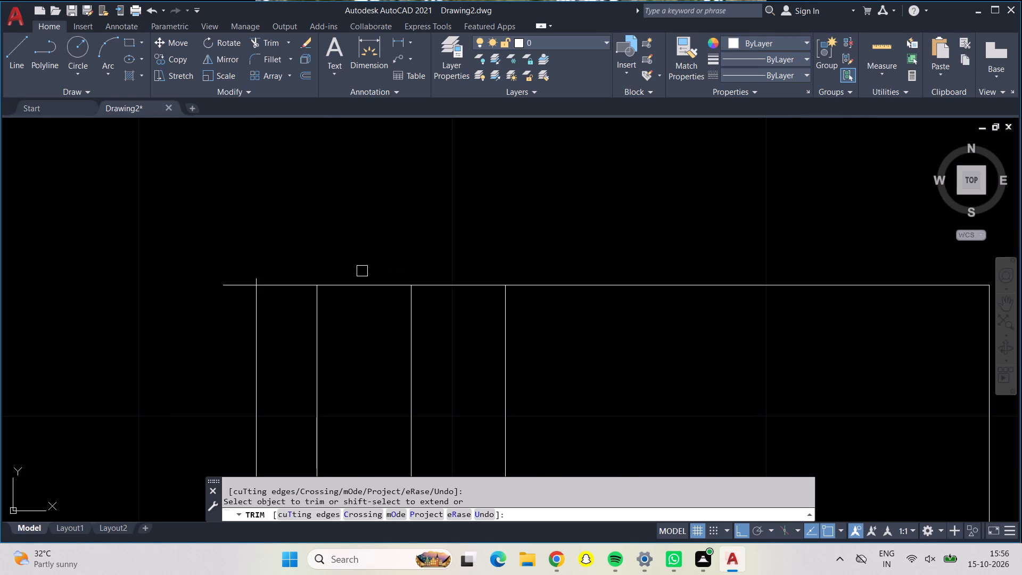
pyautogui.click(232, 287)
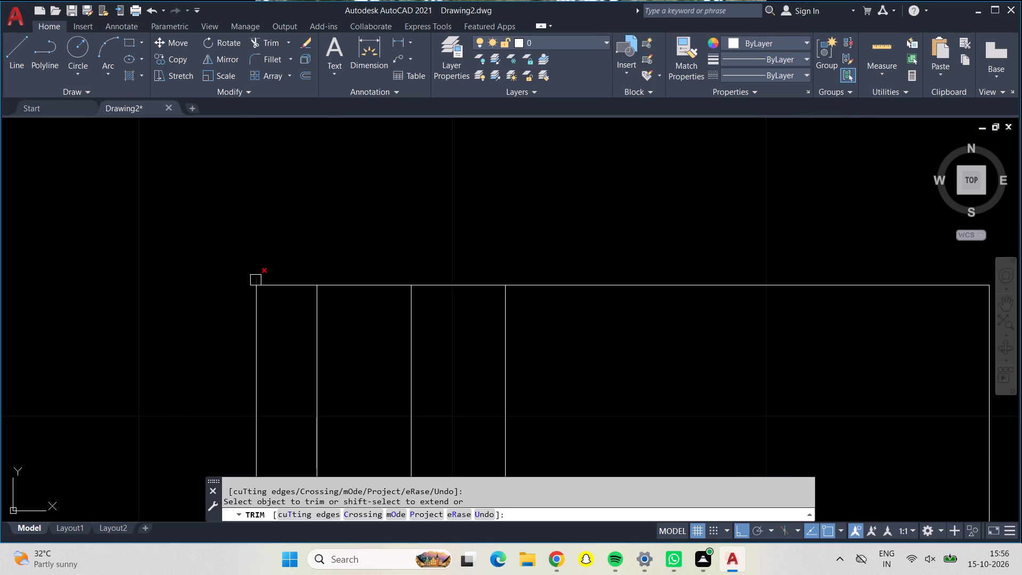
pyautogui.click(256, 280)
pyautogui.scroll(-2, 267, 294)
pyautogui.scroll(1, 268, 297)
pyautogui.scroll(-2, 308, 356)
pyautogui.scroll(-1, 433, 360)
pyautogui.moveTo(433, 360); pyautogui.dragTo(414, 112, button='middle')
pyautogui.moveTo(388, 324); pyautogui.dragTo(362, 200, button='middle')
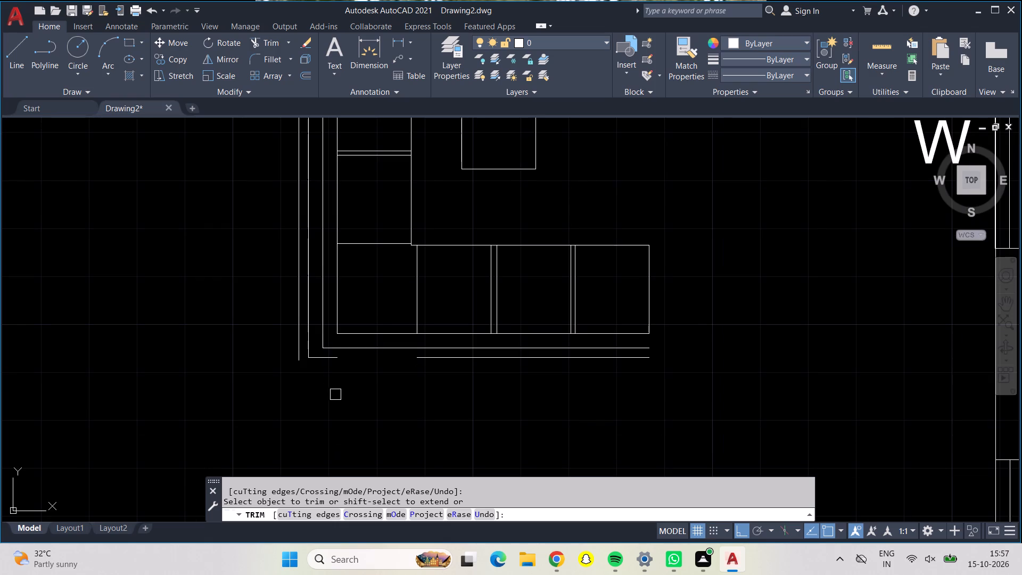
pyautogui.press('Escape')
# Draw a horizontal line about 1'-4" long to close the gap in the copied sofa's outer bottom backrest line.
pyautogui.click(18, 48)
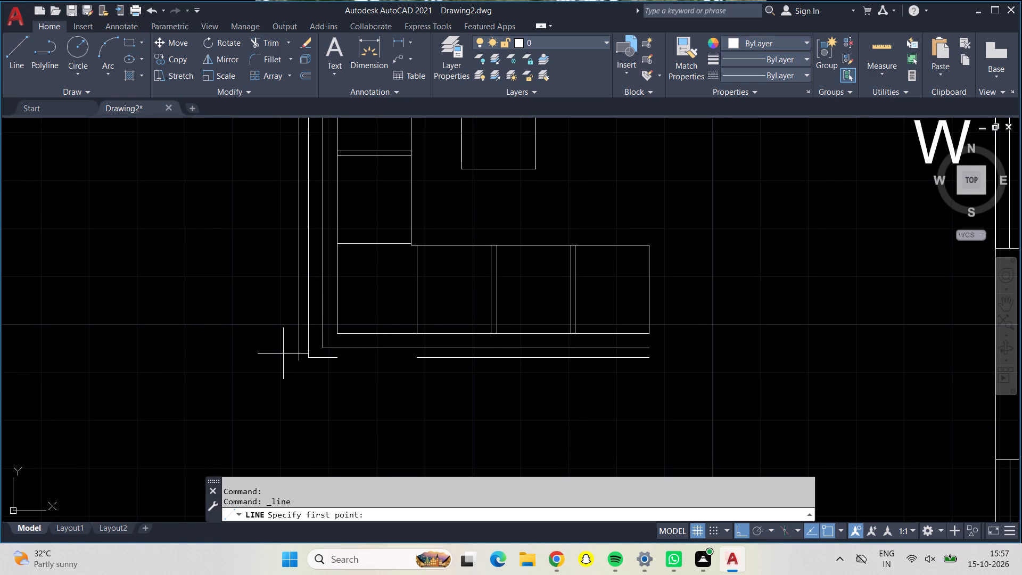
pyautogui.scroll(1, 284, 353)
pyautogui.scroll(-1, 284, 352)
pyautogui.scroll(1, 284, 352)
pyautogui.scroll(1, 347, 365)
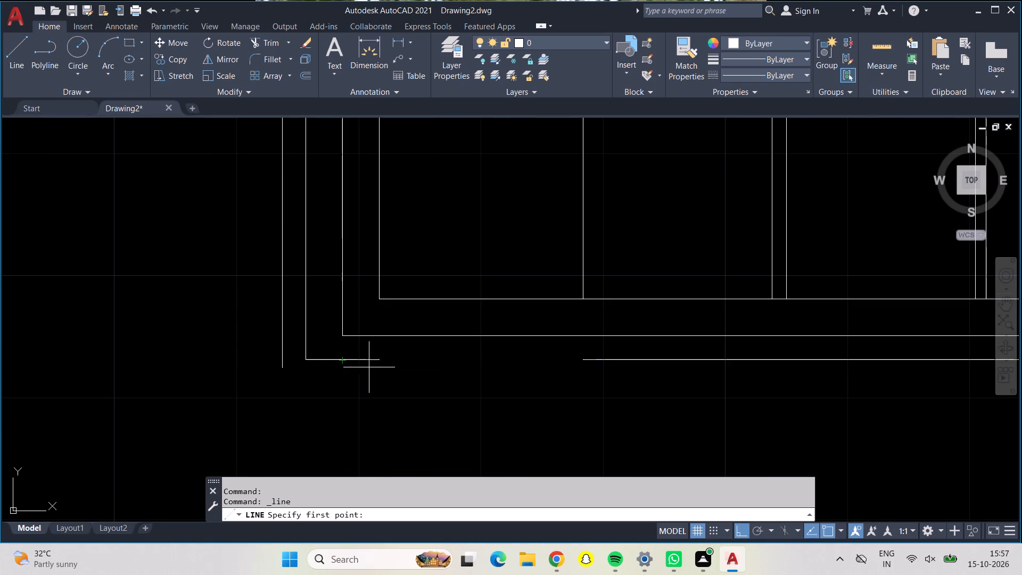
pyautogui.click(383, 360)
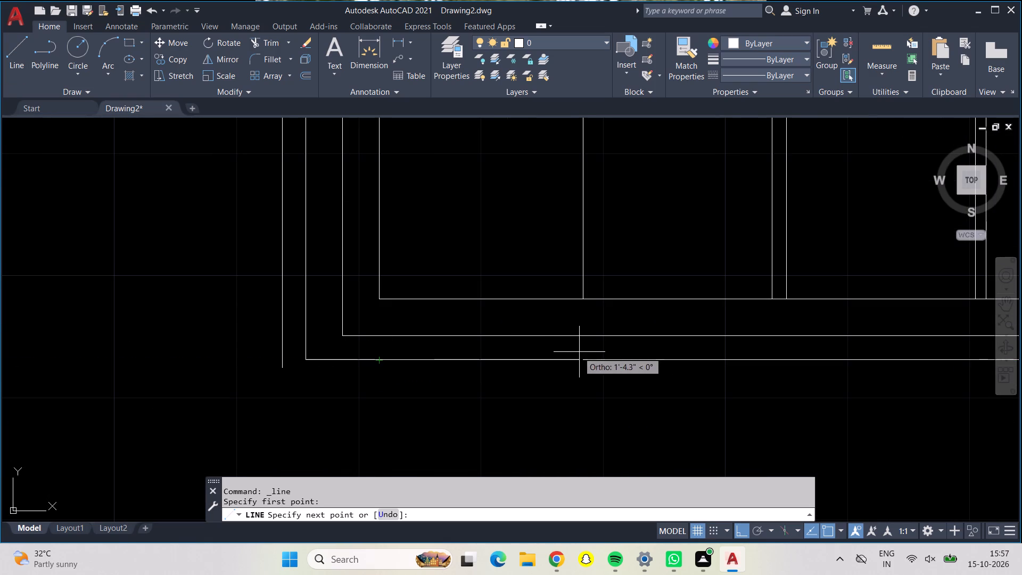
pyautogui.click(582, 361)
pyautogui.scroll(1, 582, 361)
pyautogui.scroll(-1, 581, 362)
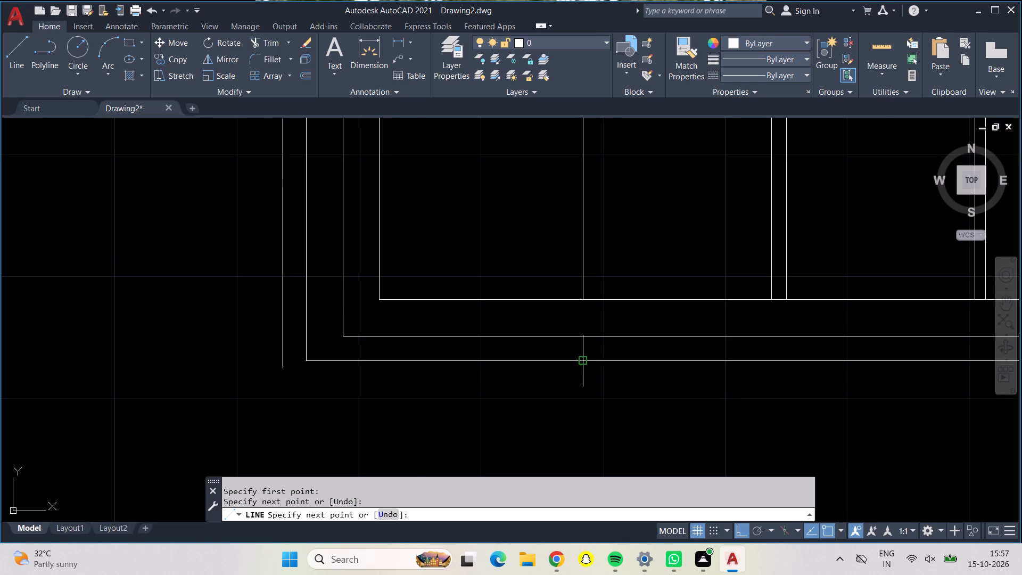
pyautogui.press('`')
pyautogui.scroll(-4, 507, 389)
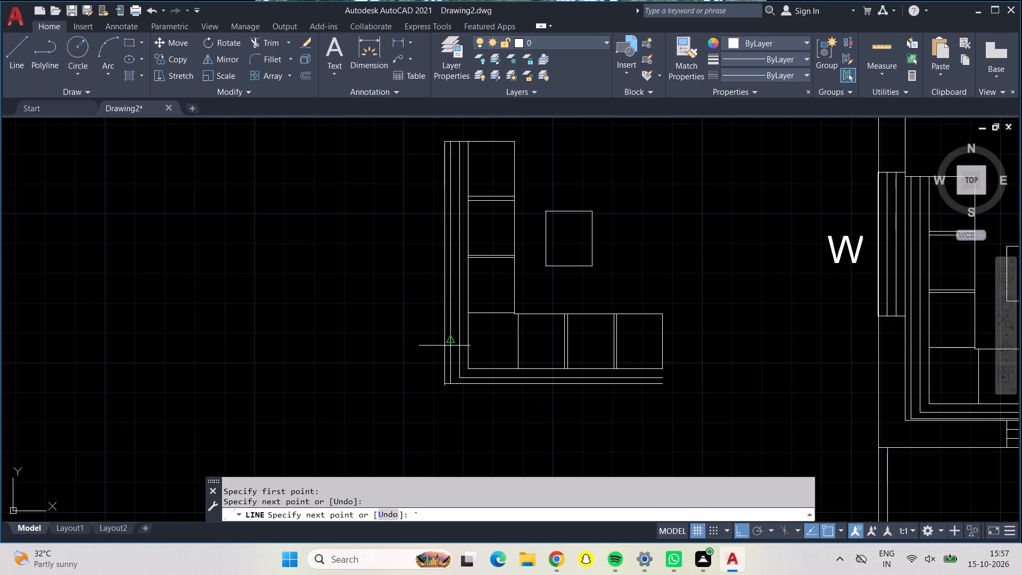
pyautogui.press('Escape')
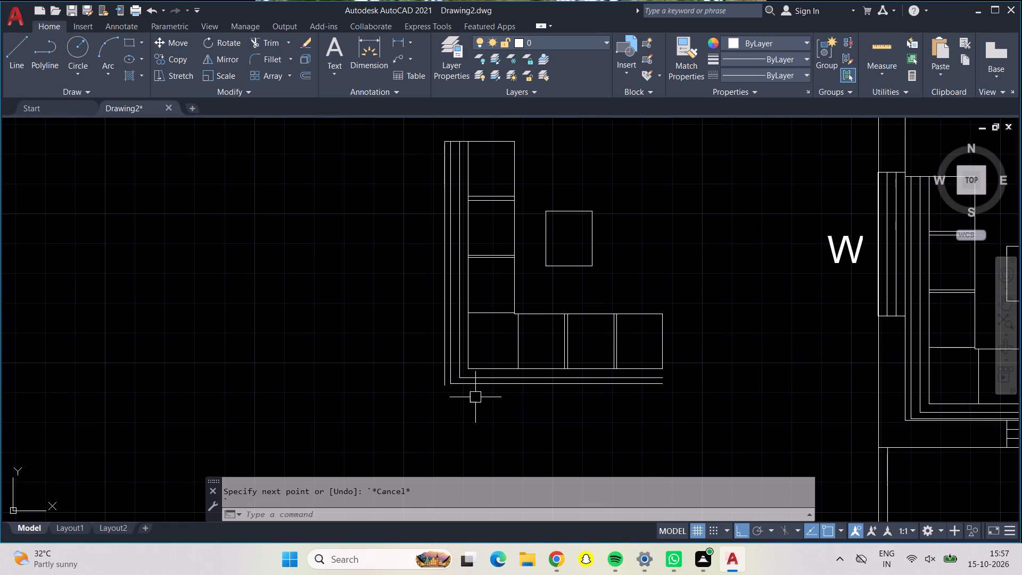
# Erase the leftover wall line beside the copied sofa and trim the top line's overhang back to the backrest.
pyautogui.click(440, 348)
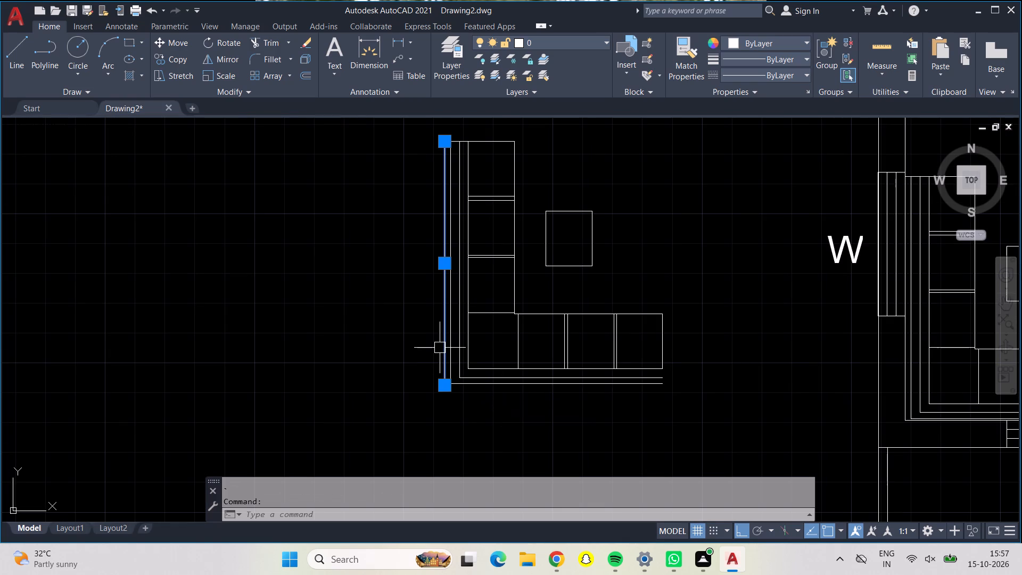
pyautogui.press('Delete')
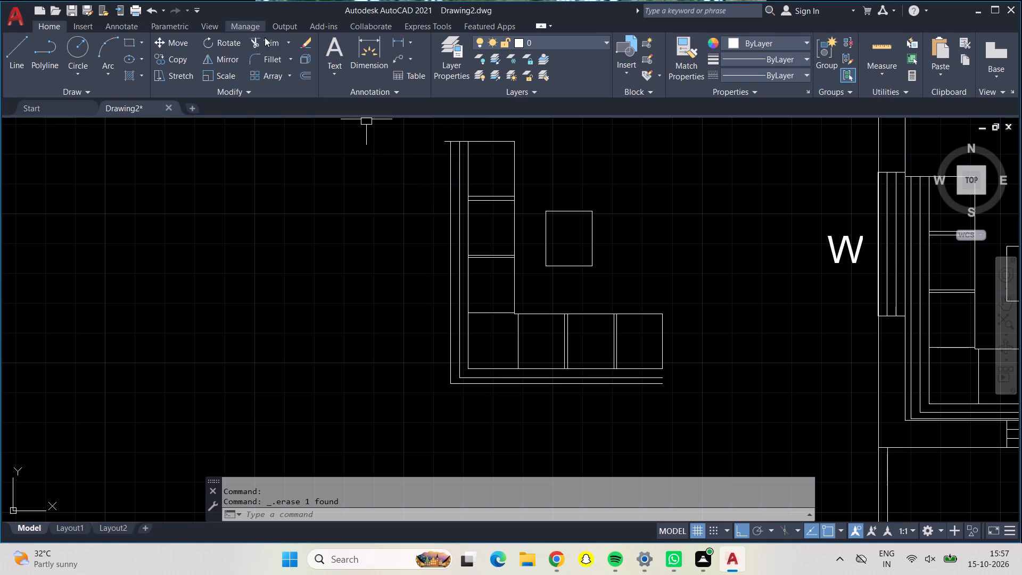
pyautogui.click(276, 47)
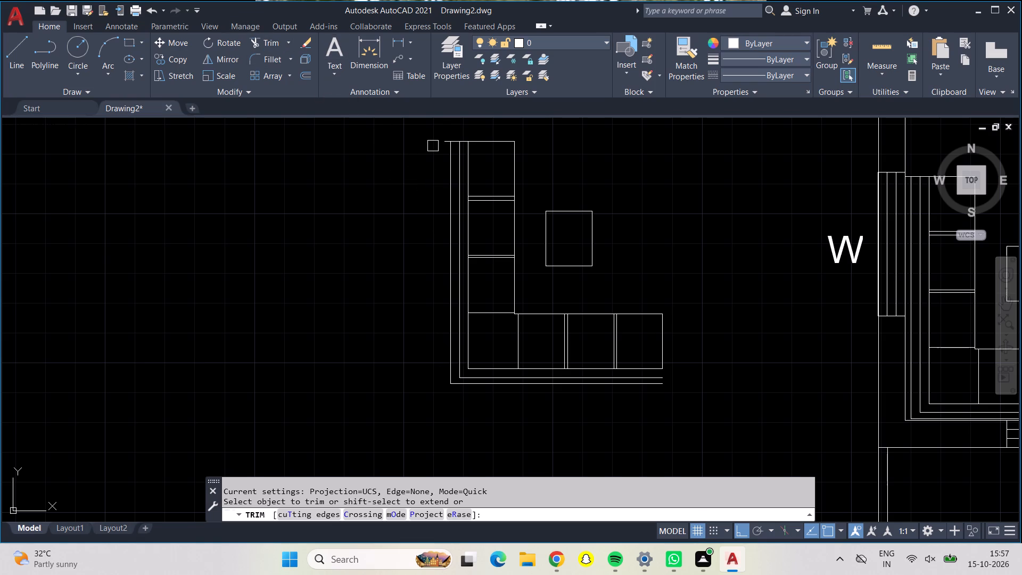
pyautogui.click(440, 144)
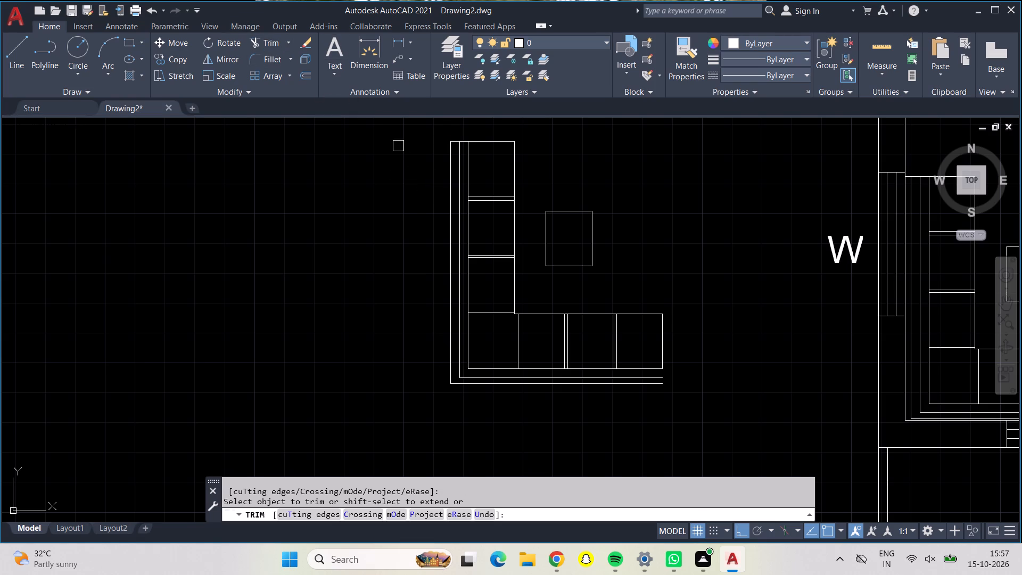
pyautogui.press('Escape')
# Draw a vertical line closing the right end of the copied sofa's lower backrest, from the seat corner to the outer line.
pyautogui.click(27, 61)
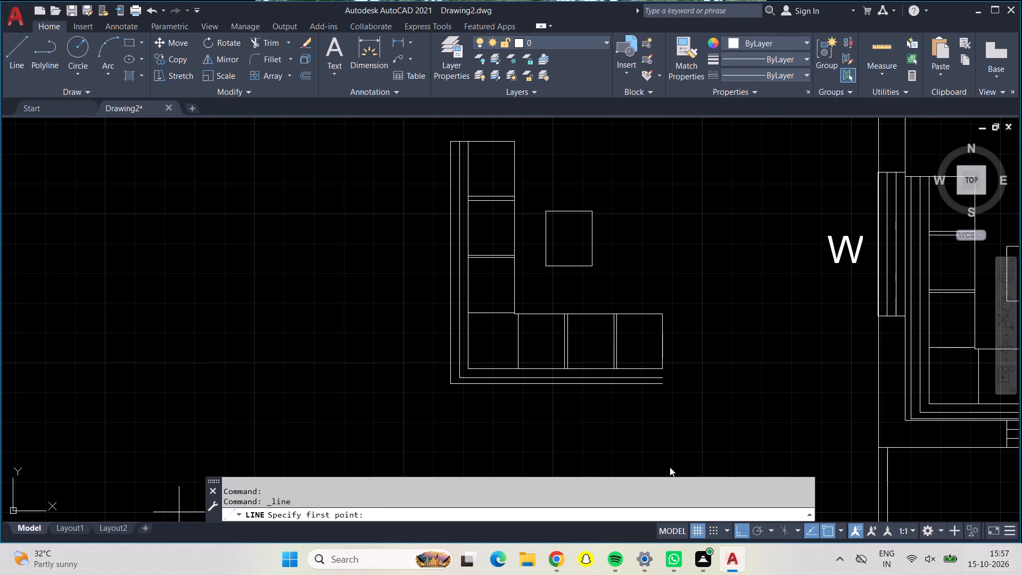
pyautogui.click(661, 371)
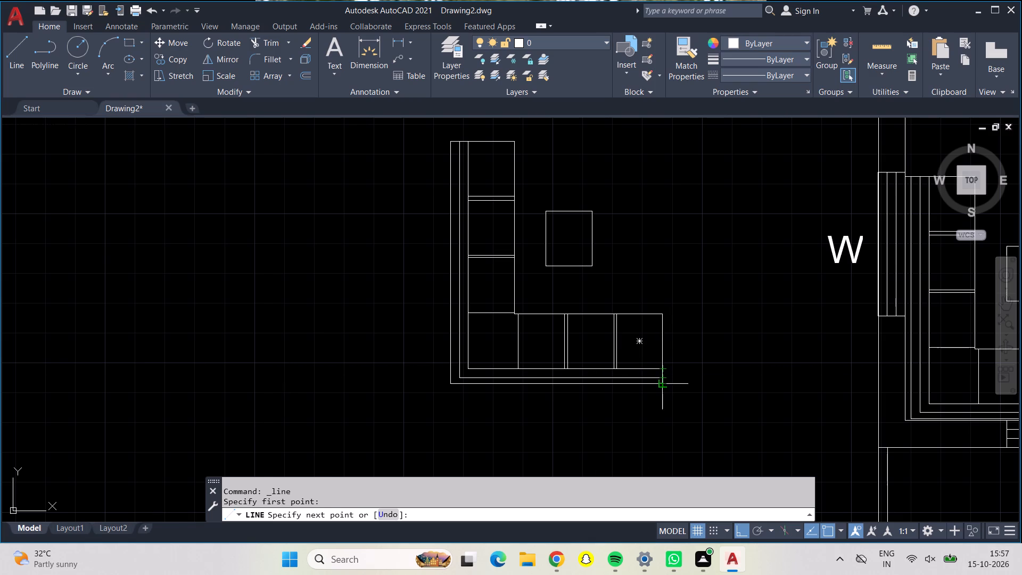
pyautogui.click(663, 385)
pyautogui.press('Escape')
# Copy the cleaned-up sofa set and square table into the second floor plan's lower-left room, against its left and bottom walls, with Ortho off.
pyautogui.scroll(-1, 662, 399)
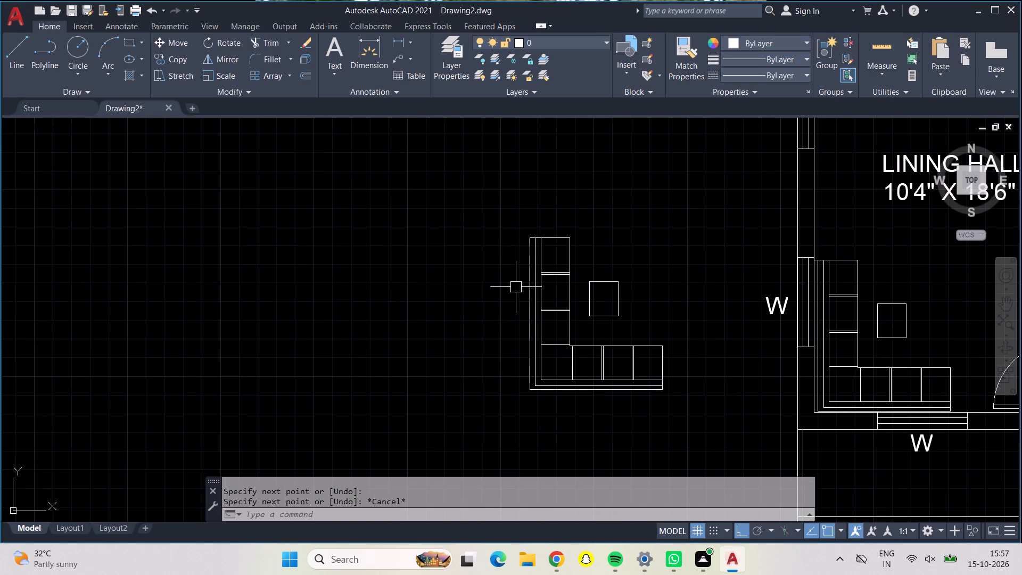
pyautogui.moveTo(513, 202); pyautogui.dragTo(535, 202)
pyautogui.moveTo(748, 424); pyautogui.dragTo(741, 422)
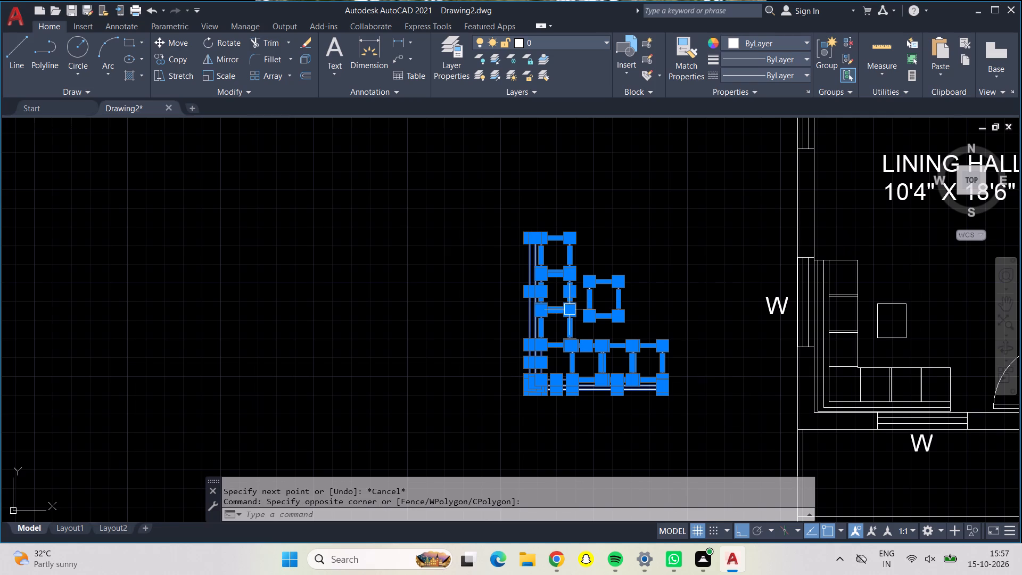
pyautogui.click(182, 57)
pyautogui.click(565, 355)
pyautogui.scroll(1, 834, 319)
pyautogui.scroll(-1, 836, 319)
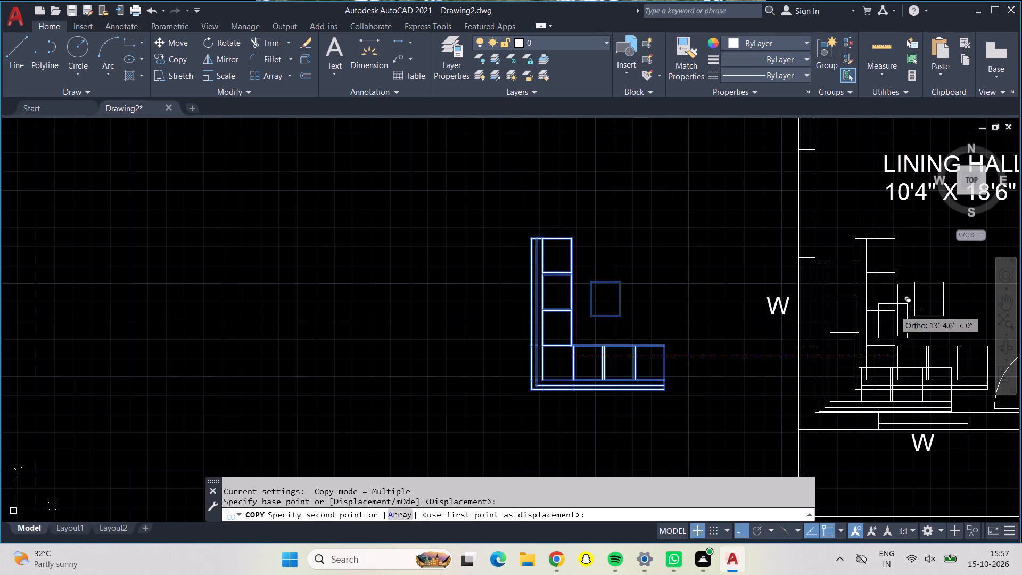
pyautogui.moveTo(901, 309); pyautogui.dragTo(258, 291, button='middle')
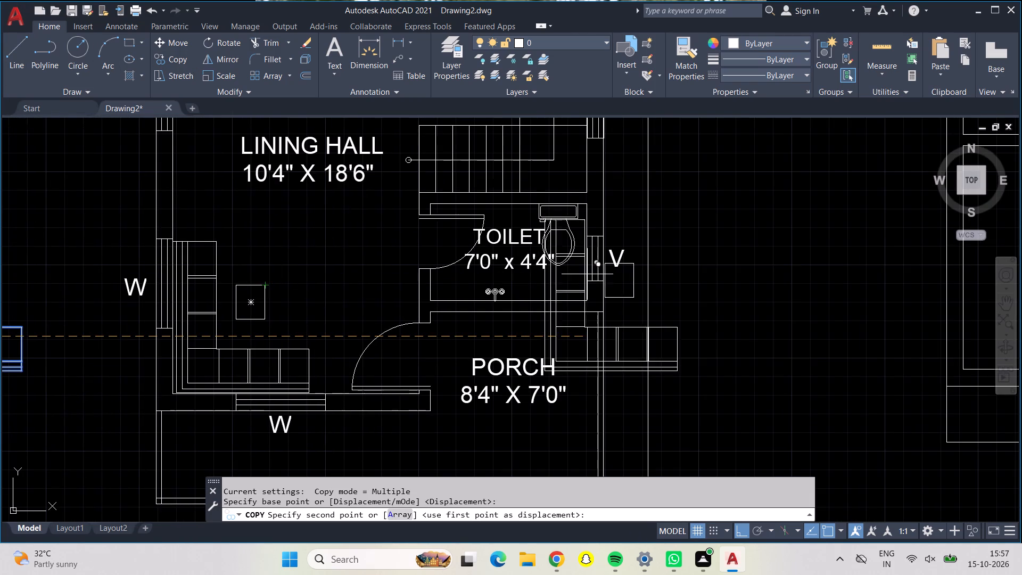
pyautogui.scroll(-1, 747, 305)
pyautogui.moveTo(747, 306); pyautogui.dragTo(553, 313, button='middle')
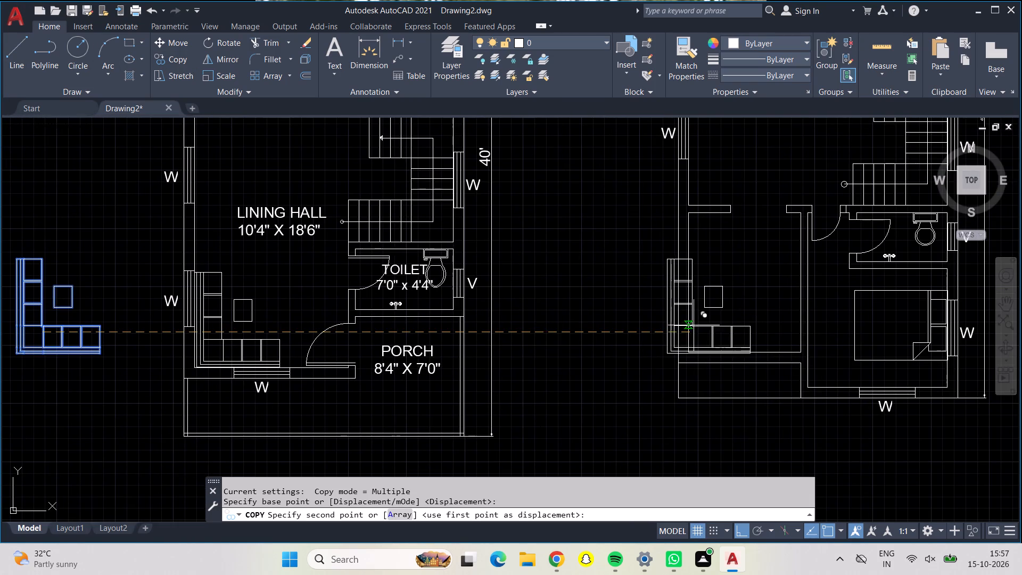
pyautogui.scroll(2, 718, 316)
pyautogui.scroll(-1, 718, 316)
pyautogui.scroll(1, 710, 310)
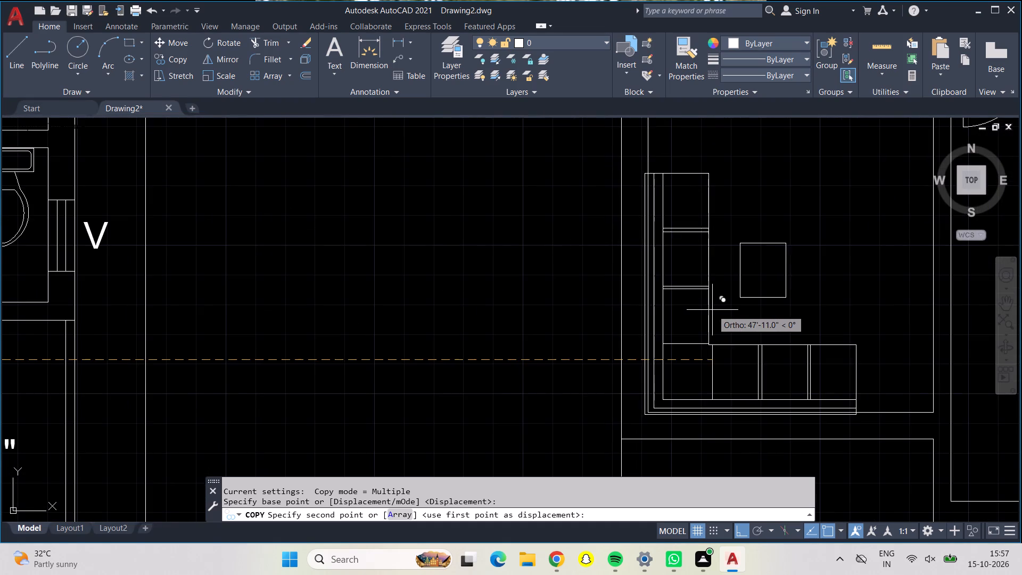
pyautogui.scroll(1, 712, 310)
pyautogui.moveTo(712, 310); pyautogui.dragTo(717, 259, button='middle')
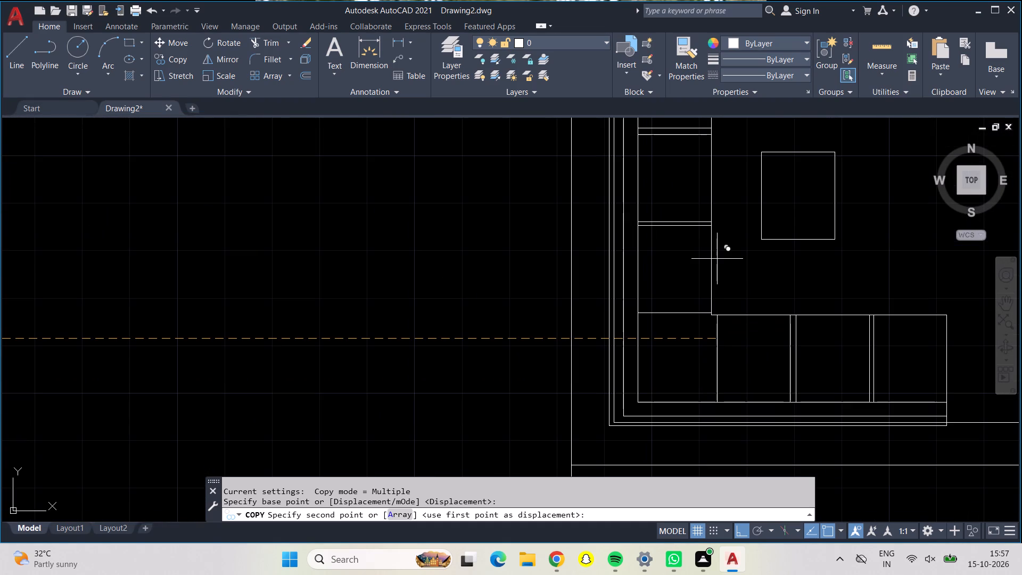
pyautogui.press('F8')
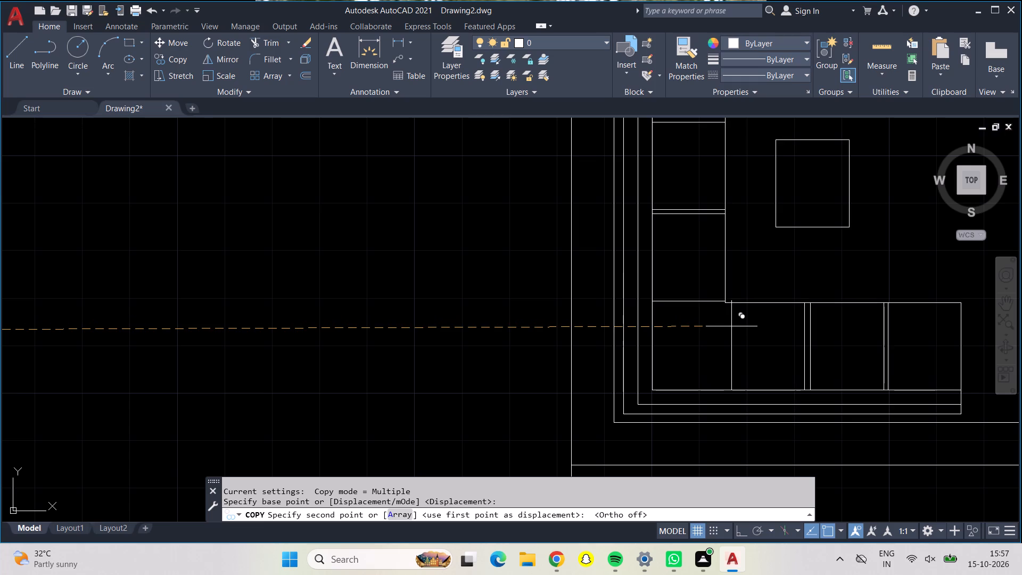
pyautogui.click(731, 326)
pyautogui.scroll(1, 731, 326)
pyautogui.scroll(-1, 731, 326)
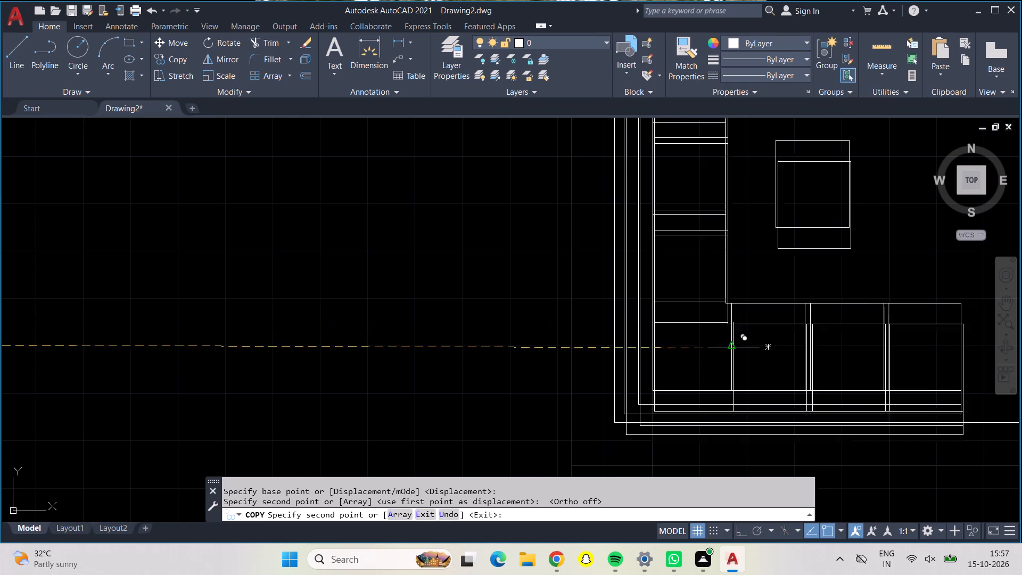
pyautogui.scroll(1, 707, 382)
pyautogui.scroll(-1, 700, 387)
pyautogui.scroll(1, 556, 379)
pyautogui.scroll(-1, 552, 379)
pyautogui.scroll(1, 512, 383)
pyautogui.scroll(-3, 484, 395)
pyautogui.scroll(1, 448, 414)
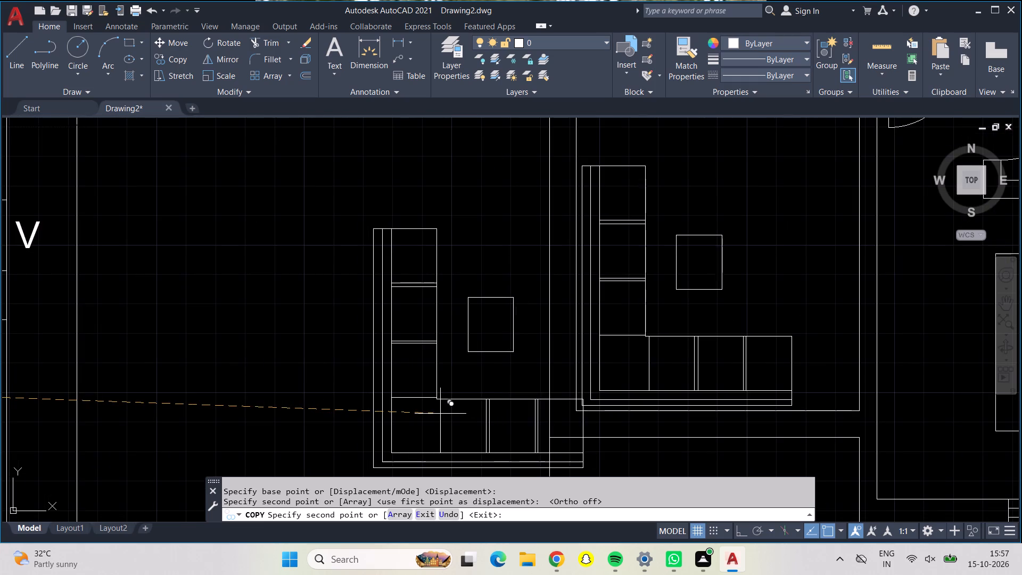
pyautogui.scroll(-1, 407, 409)
pyautogui.moveTo(407, 409); pyautogui.dragTo(460, 439, button='middle')
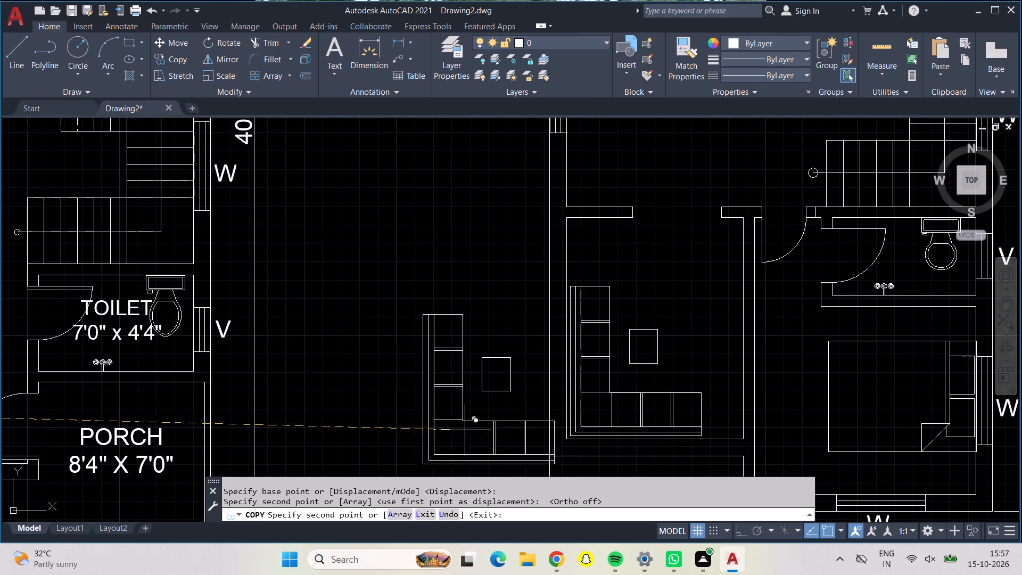
pyautogui.scroll(-2, 396, 374)
pyautogui.moveTo(401, 372); pyautogui.dragTo(576, 394, button='middle')
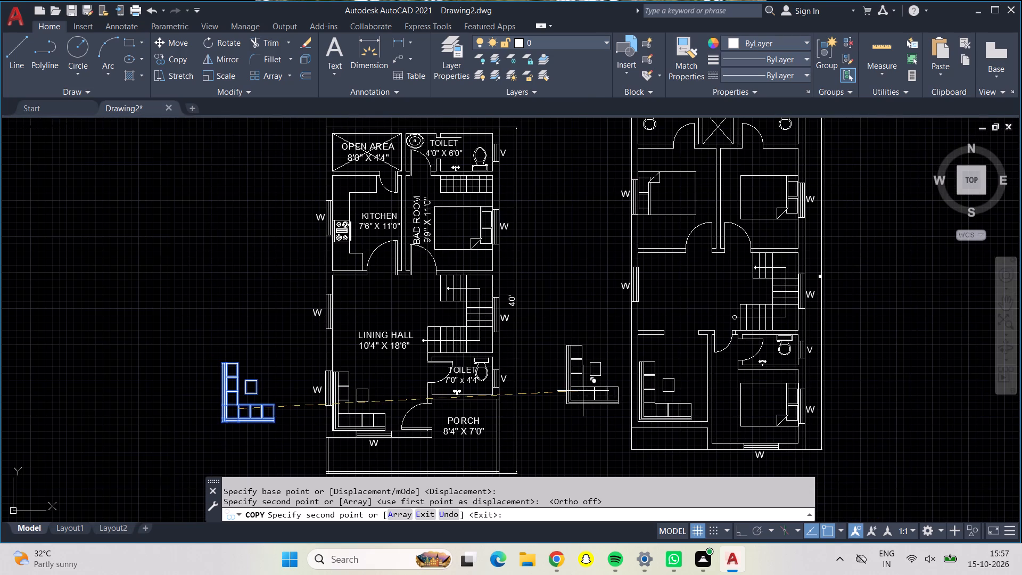
pyautogui.press('`')
pyautogui.press('Escape')
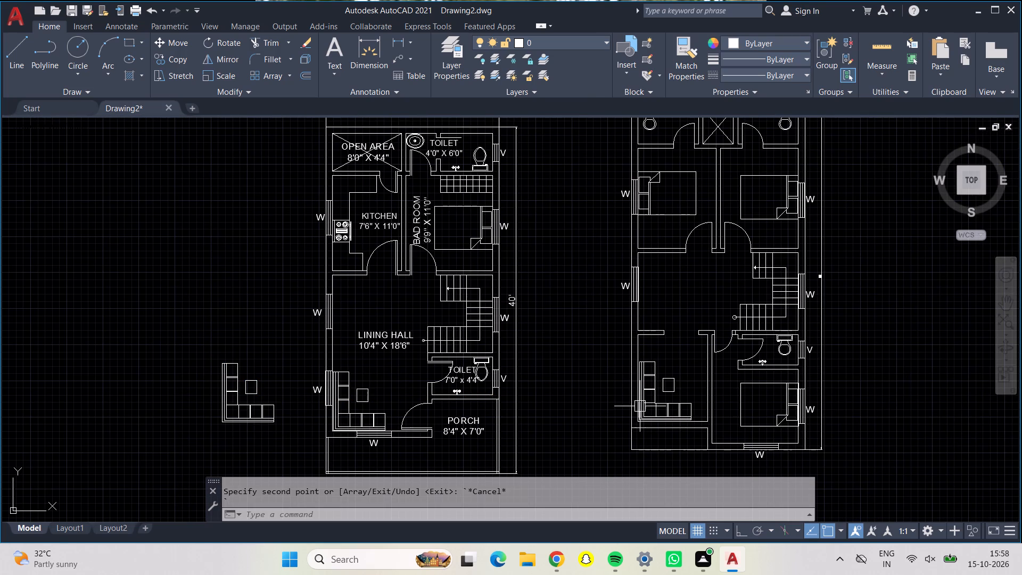
# Examine the lower part of the second floor plan around the placed sofa set, the bedroom and the bottom walls.
pyautogui.moveTo(667, 358); pyautogui.dragTo(567, 357, button='middle')
pyautogui.scroll(1, 582, 333)
pyautogui.moveTo(582, 298); pyautogui.dragTo(527, 274, button='middle')
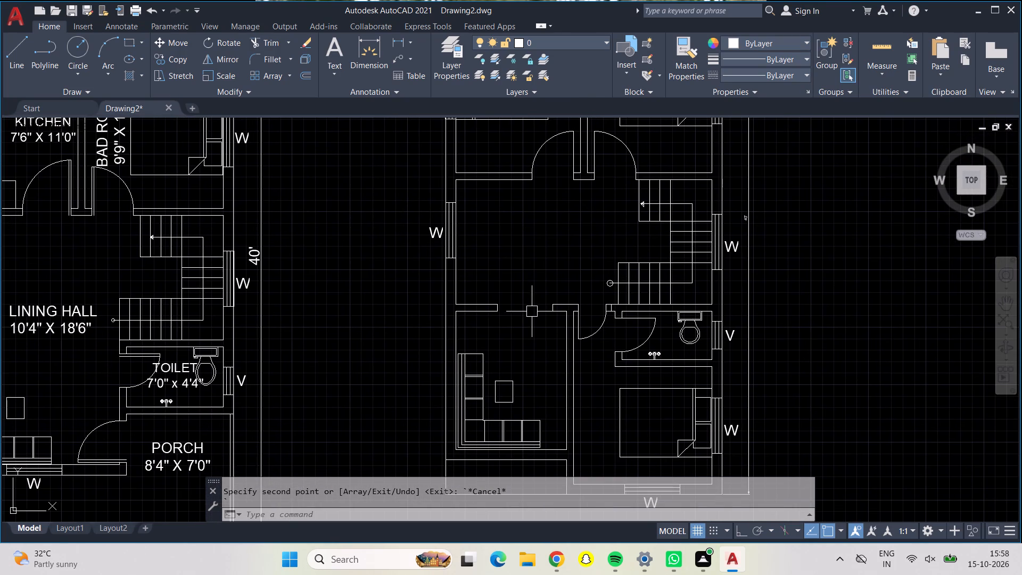
pyautogui.moveTo(535, 377); pyautogui.dragTo(485, 268, button='middle')
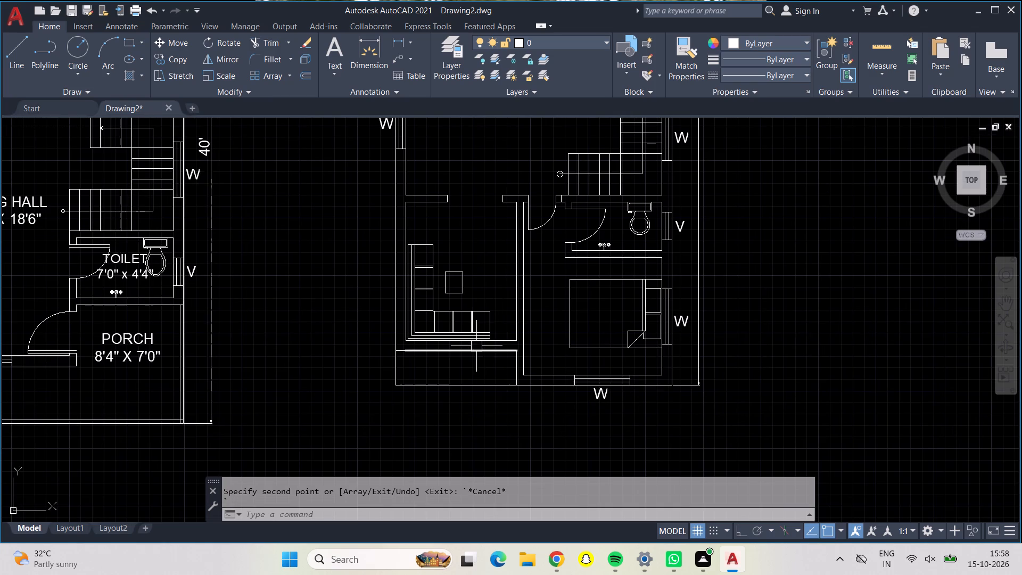
pyautogui.scroll(2, 475, 344)
pyautogui.scroll(-3, 475, 343)
pyautogui.scroll(3, 456, 375)
pyautogui.scroll(-1, 456, 375)
pyautogui.scroll(1, 456, 375)
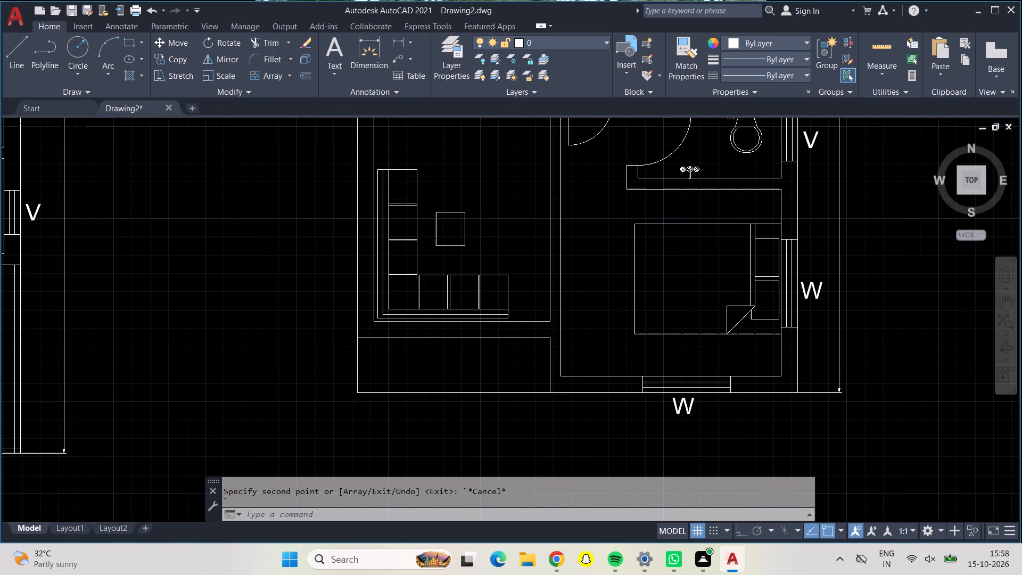
# Copy the bedroom's bottom-wall window symbol into the bottom wall of the second floor plan's lower-left room, below the sofa.
pyautogui.click(744, 357)
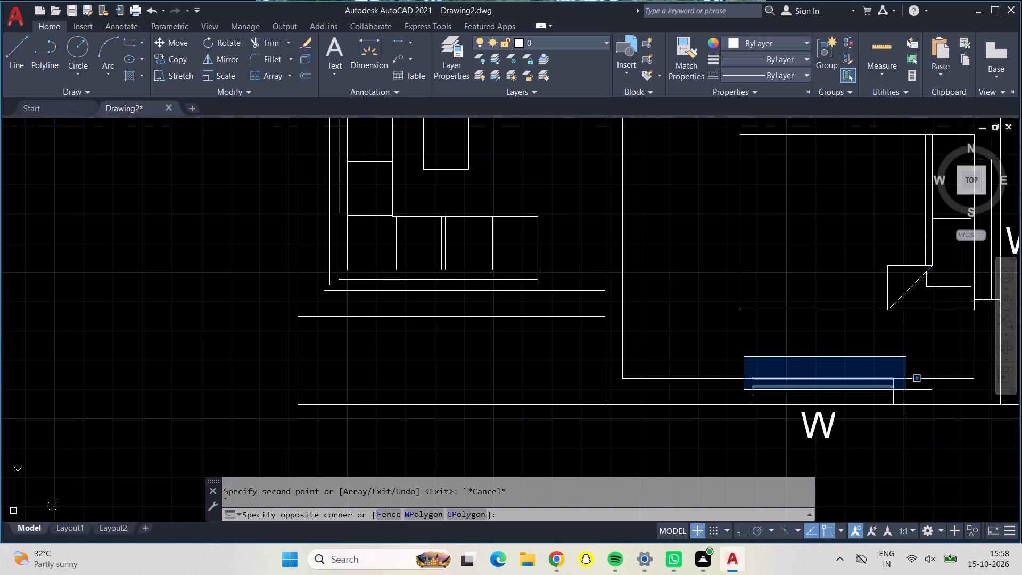
pyautogui.click(910, 407)
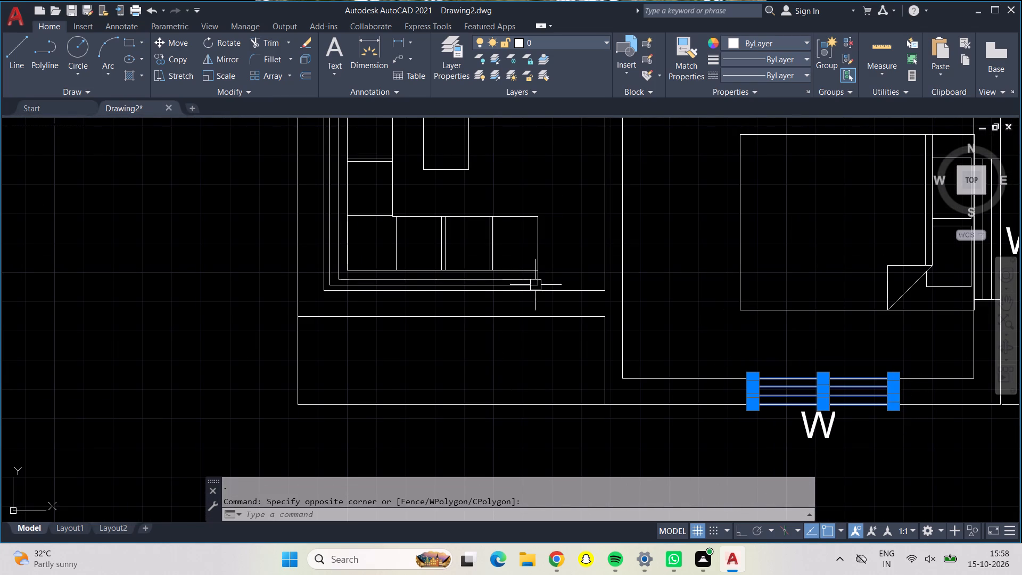
pyautogui.click(172, 61)
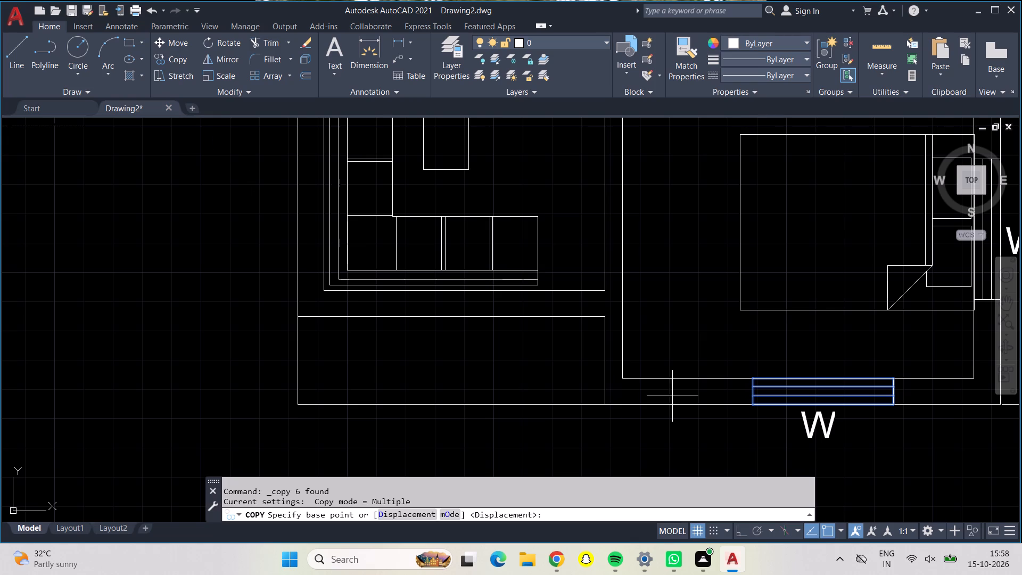
pyautogui.moveTo(799, 385); pyautogui.dragTo(782, 385)
pyautogui.scroll(-1, 402, 305)
pyautogui.scroll(2, 402, 305)
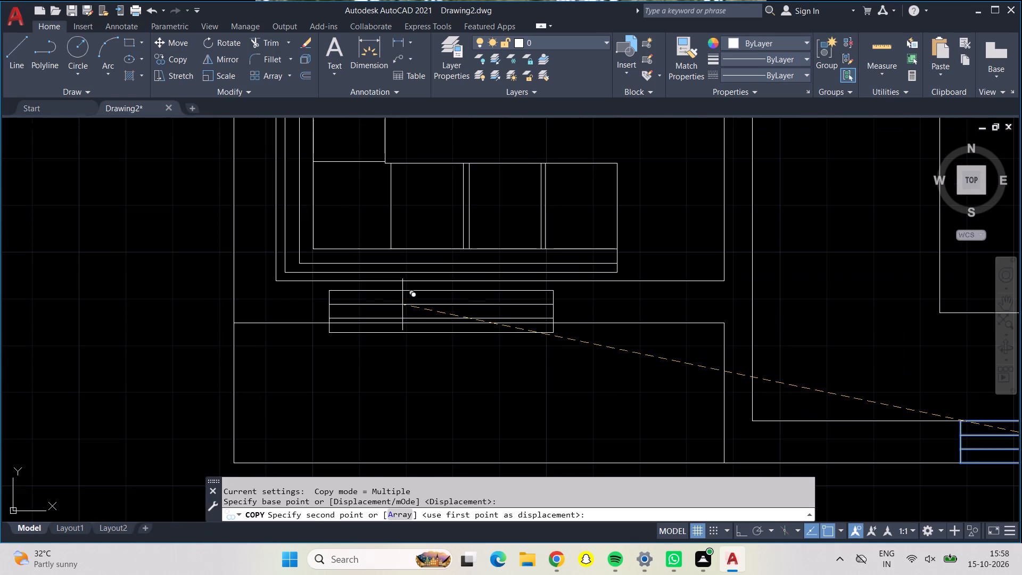
pyautogui.scroll(1, 411, 296)
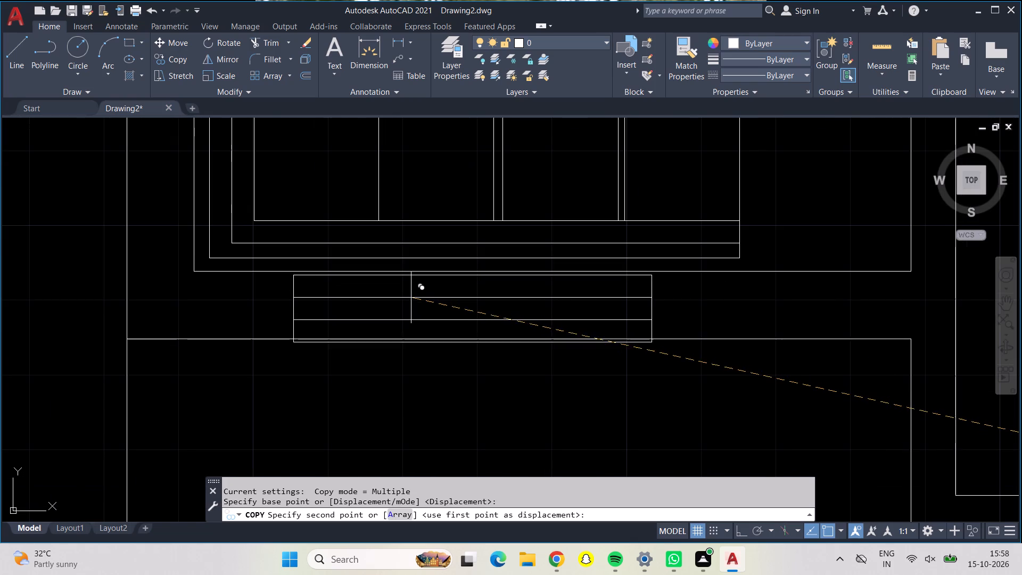
pyautogui.click(411, 294)
pyautogui.scroll(-1, 411, 295)
pyautogui.scroll(1, 411, 295)
pyautogui.scroll(-1, 411, 297)
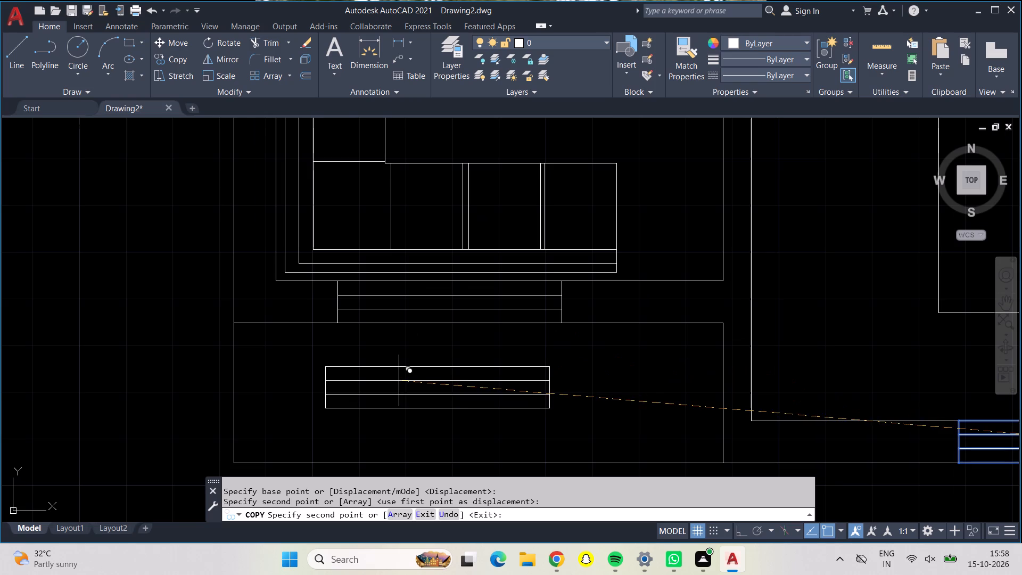
pyautogui.press('Escape')
# Copy the window symbol from the hall's left wall down into the same wall beside the sofa in the second floor plan's lower-left room.
pyautogui.scroll(-2, 400, 395)
pyautogui.scroll(1, 402, 395)
pyautogui.scroll(-1, 402, 395)
pyautogui.scroll(-2, 455, 383)
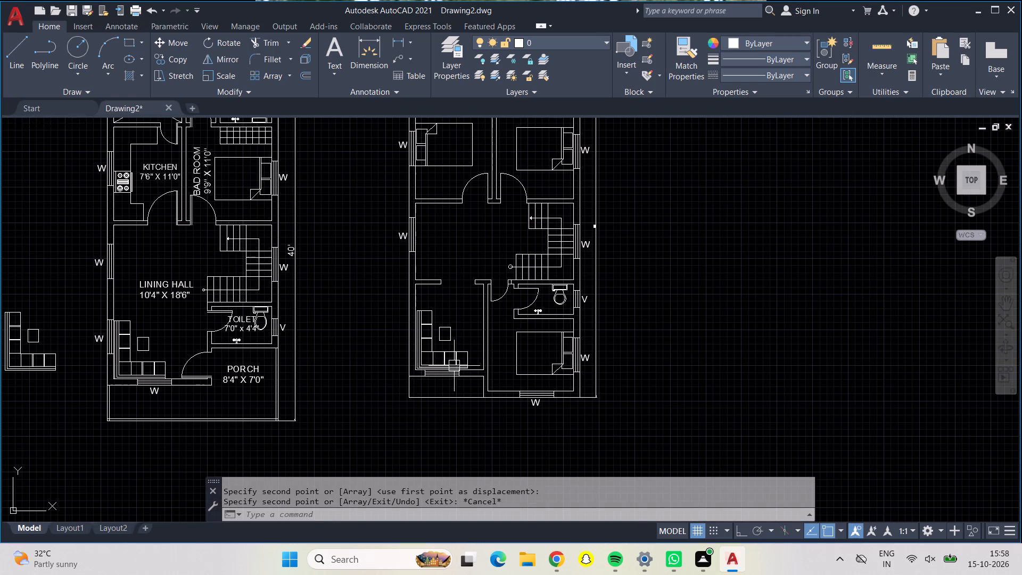
pyautogui.scroll(1, 430, 313)
pyautogui.scroll(-1, 430, 313)
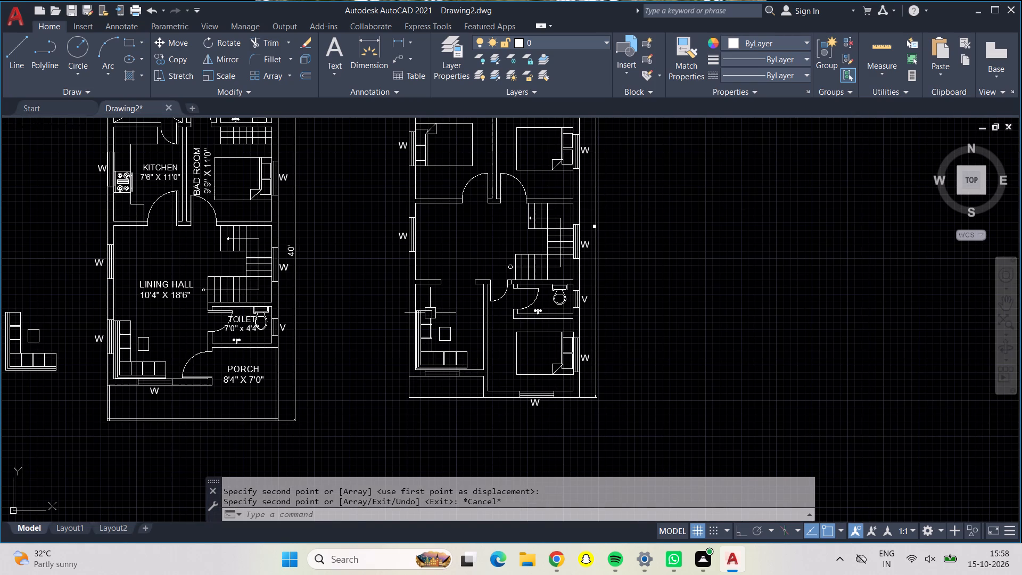
pyautogui.scroll(1, 457, 247)
pyautogui.scroll(-1, 457, 247)
pyautogui.scroll(1, 457, 247)
pyautogui.scroll(-1, 457, 247)
pyautogui.scroll(3, 456, 240)
pyautogui.scroll(-1, 456, 239)
pyautogui.scroll(1, 456, 239)
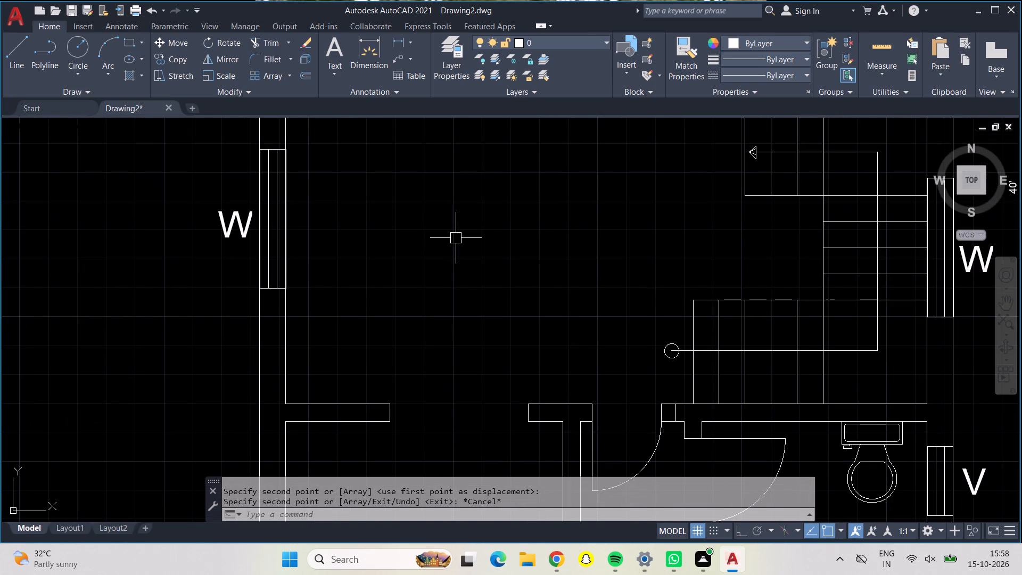
pyautogui.scroll(1, 471, 241)
pyautogui.moveTo(471, 242); pyautogui.dragTo(622, 290, button='middle')
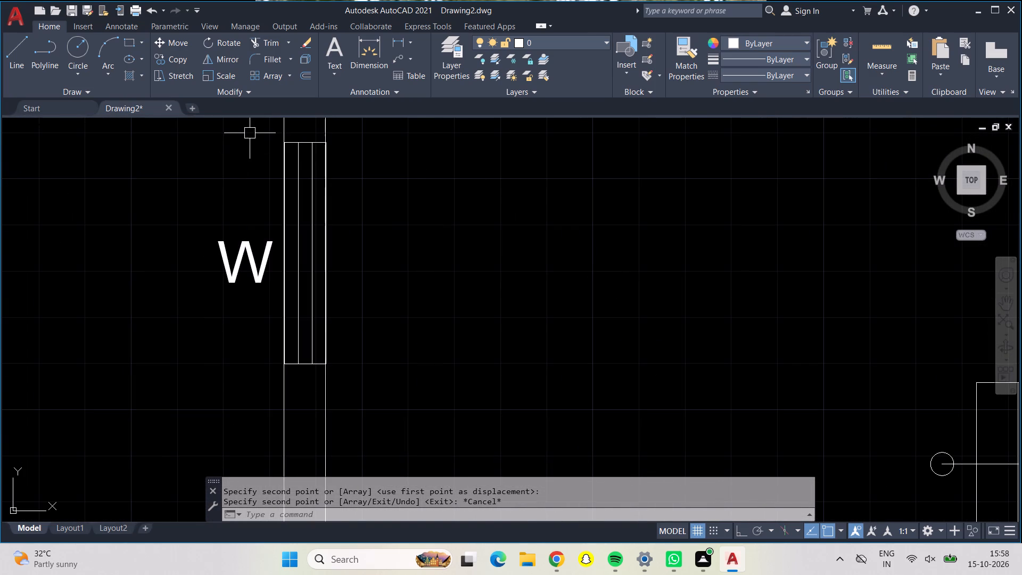
pyautogui.moveTo(267, 130); pyautogui.dragTo(275, 130)
pyautogui.click(386, 374)
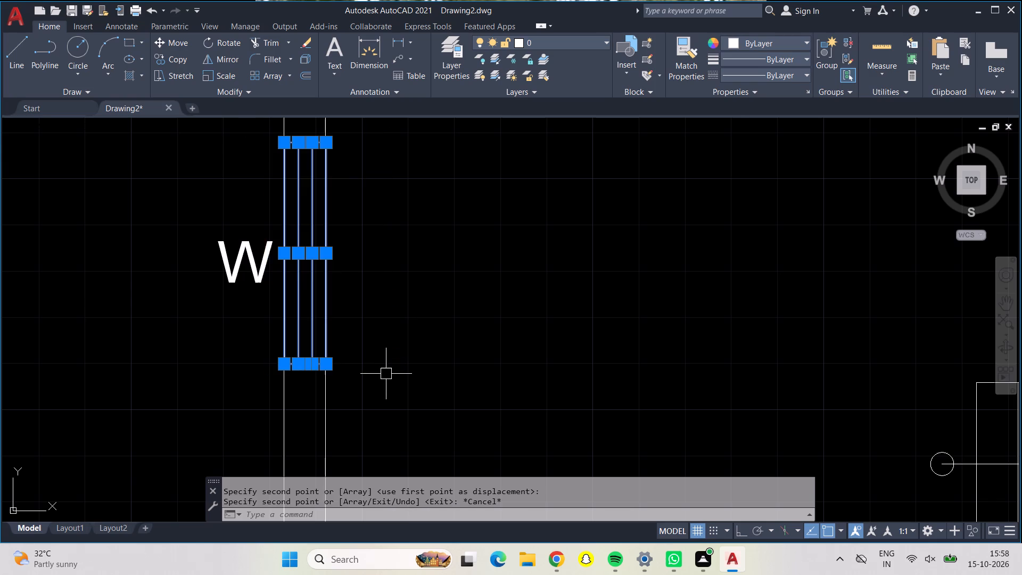
pyautogui.scroll(-1, 398, 395)
pyautogui.click(172, 57)
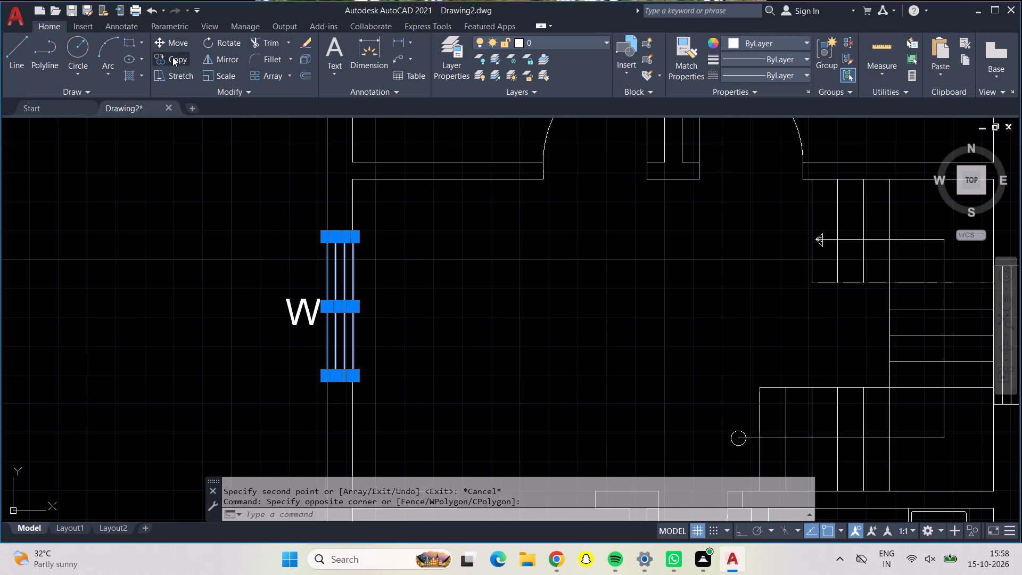
pyautogui.click(348, 313)
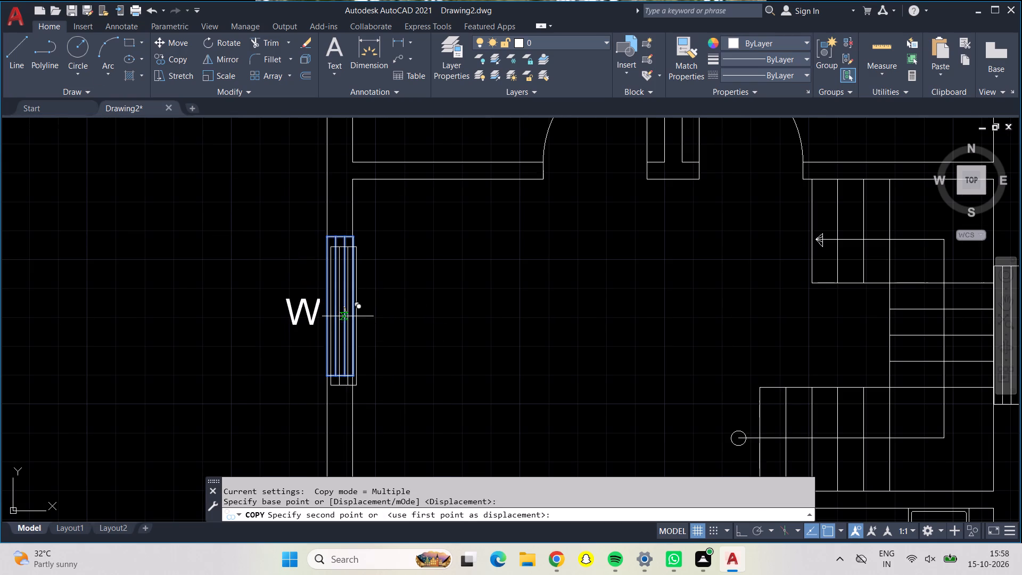
pyautogui.scroll(-1, 343, 422)
pyautogui.moveTo(277, 428); pyautogui.dragTo(286, 176, button='middle')
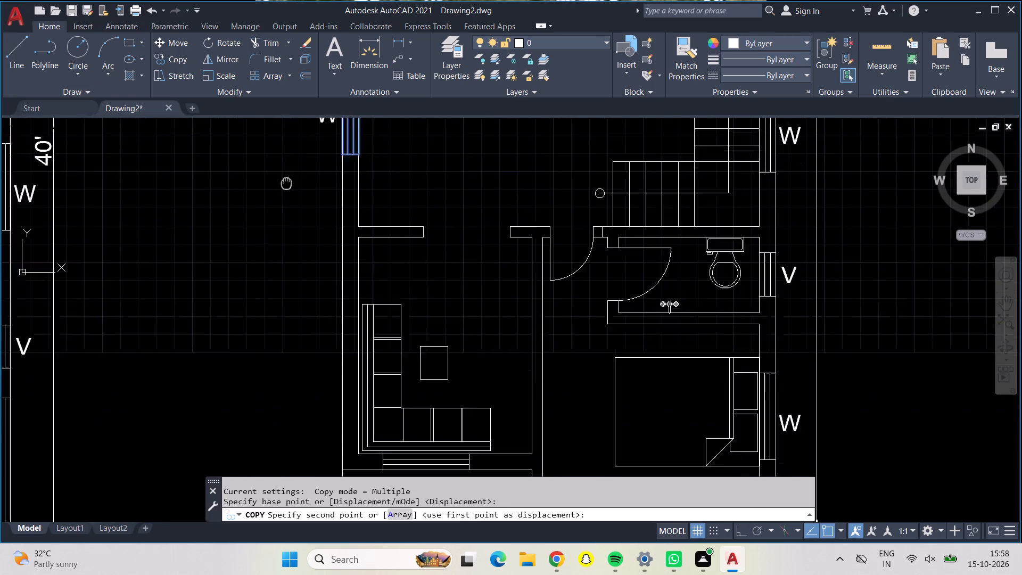
pyautogui.moveTo(286, 176); pyautogui.dragTo(289, 155, button='middle')
pyautogui.scroll(1, 359, 332)
pyautogui.scroll(-1, 359, 332)
pyautogui.scroll(1, 359, 332)
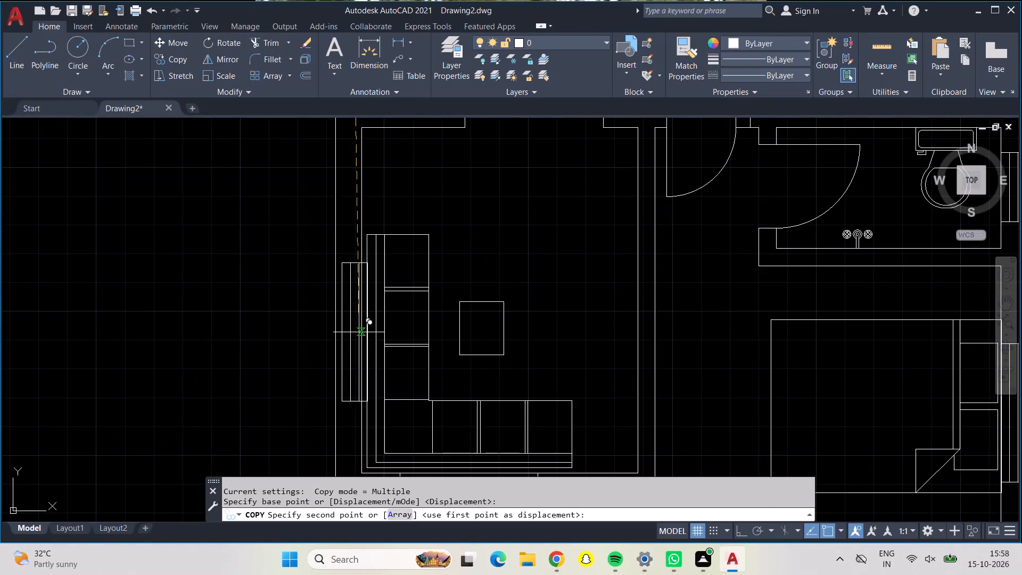
pyautogui.scroll(3, 359, 332)
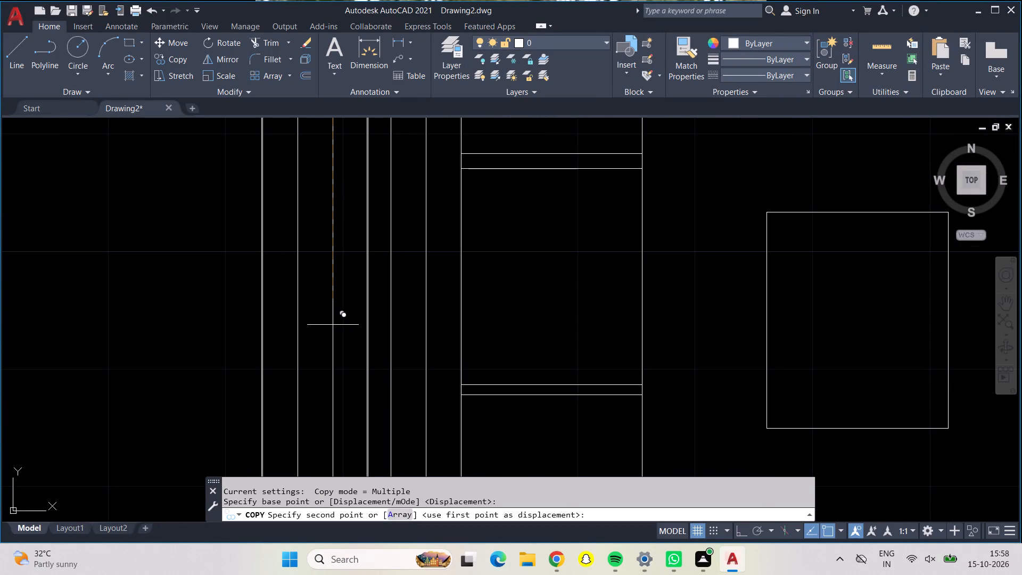
pyautogui.click(333, 325)
pyautogui.scroll(-2, 333, 325)
pyautogui.scroll(1, 333, 325)
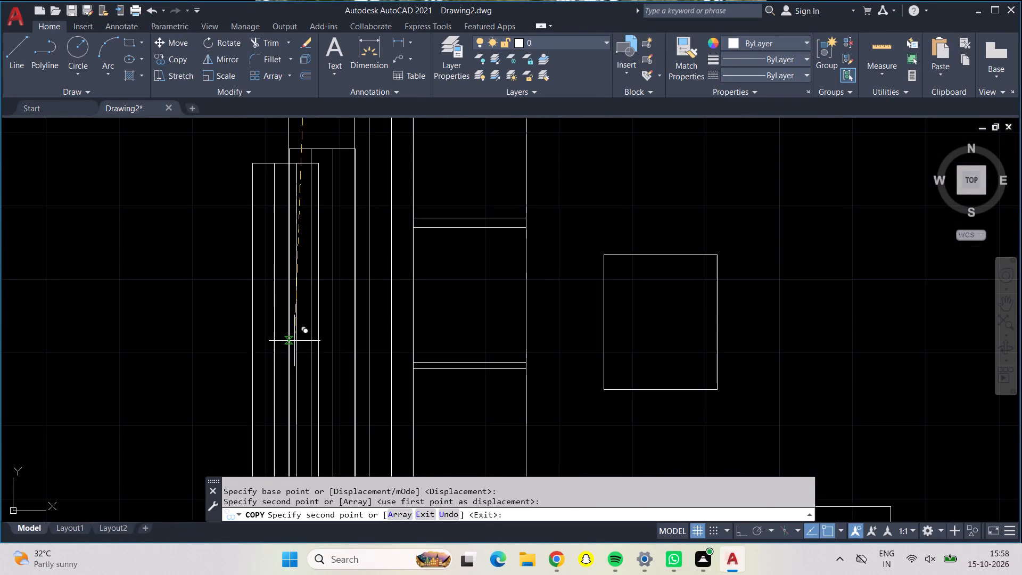
pyautogui.press('Escape')
# Compare the second floor plan with the labelled plan, examining the hall, stairs, rooms, windows and furniture of both.
pyautogui.scroll(-4, 244, 346)
pyautogui.scroll(-1, 332, 284)
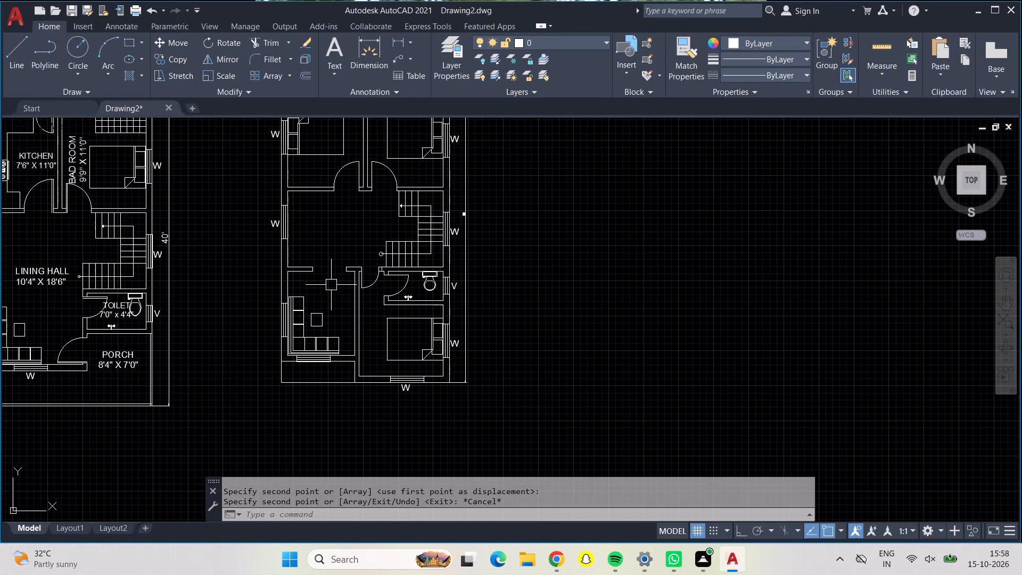
pyautogui.moveTo(330, 286); pyautogui.dragTo(358, 379, button='middle')
pyautogui.moveTo(366, 321); pyautogui.dragTo(382, 332, button='middle')
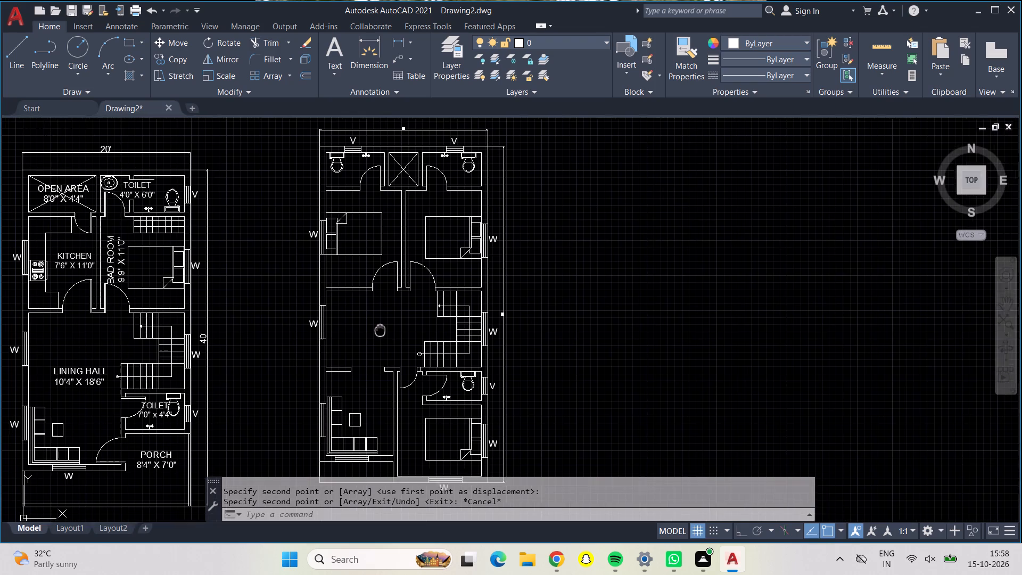
pyautogui.moveTo(382, 332); pyautogui.dragTo(409, 352, button='middle')
pyautogui.moveTo(304, 351); pyautogui.dragTo(352, 221, button='middle')
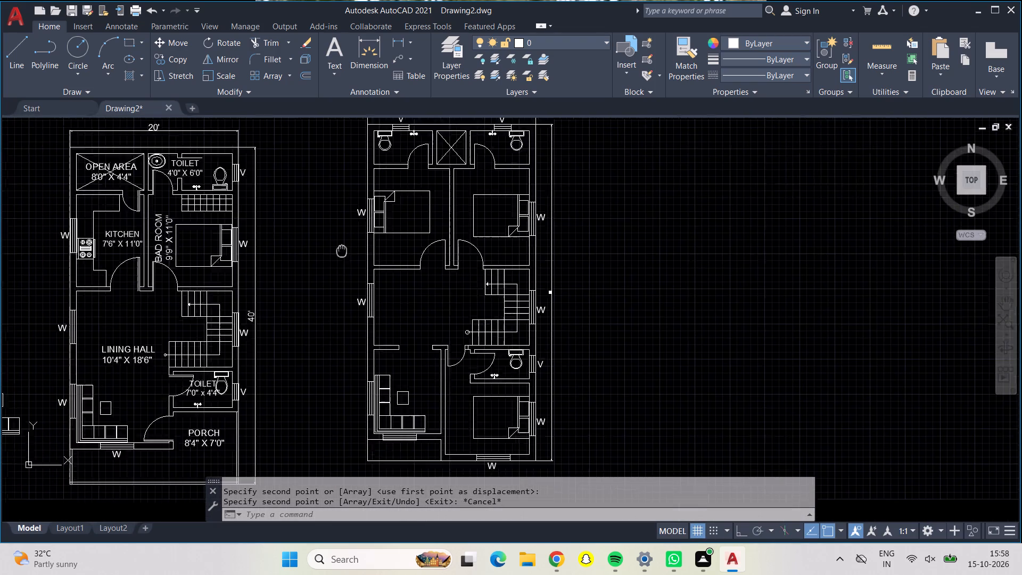
pyautogui.moveTo(352, 221); pyautogui.dragTo(352, 220, button='middle')
pyautogui.moveTo(352, 220); pyautogui.dragTo(353, 321, button='middle')
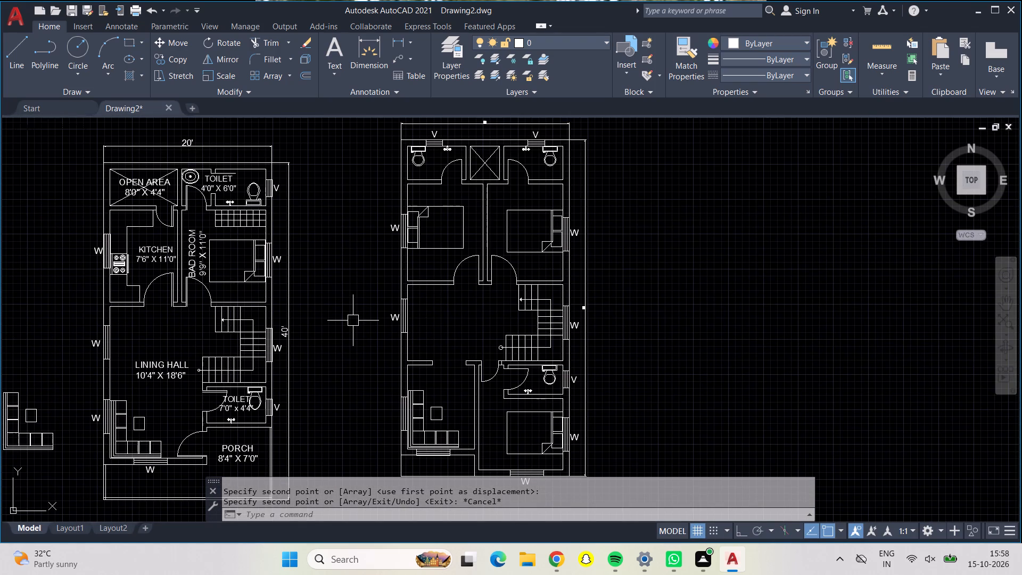
pyautogui.moveTo(129, 333); pyautogui.dragTo(151, 313, button='middle')
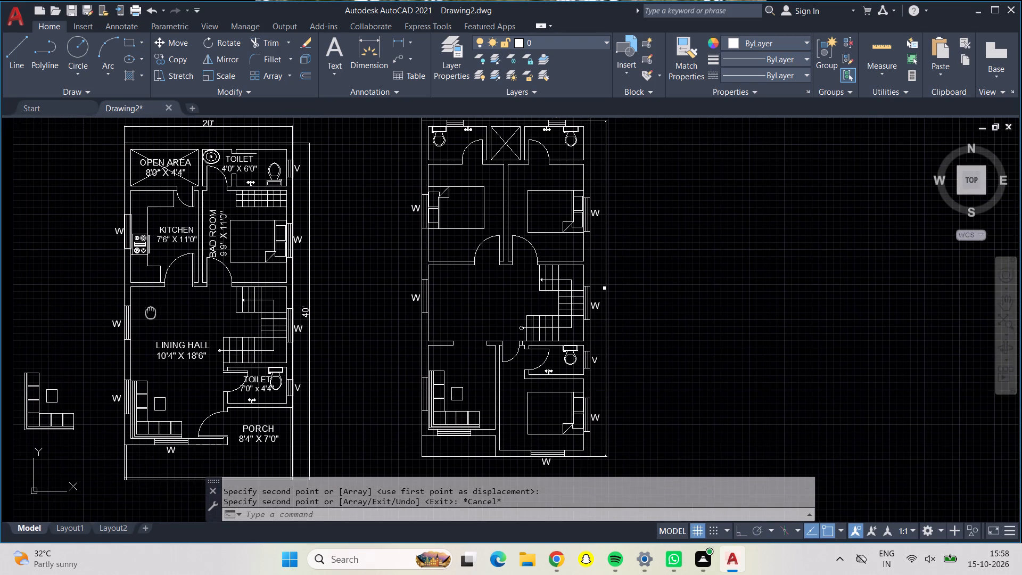
pyautogui.moveTo(151, 313); pyautogui.dragTo(167, 300, button='middle')
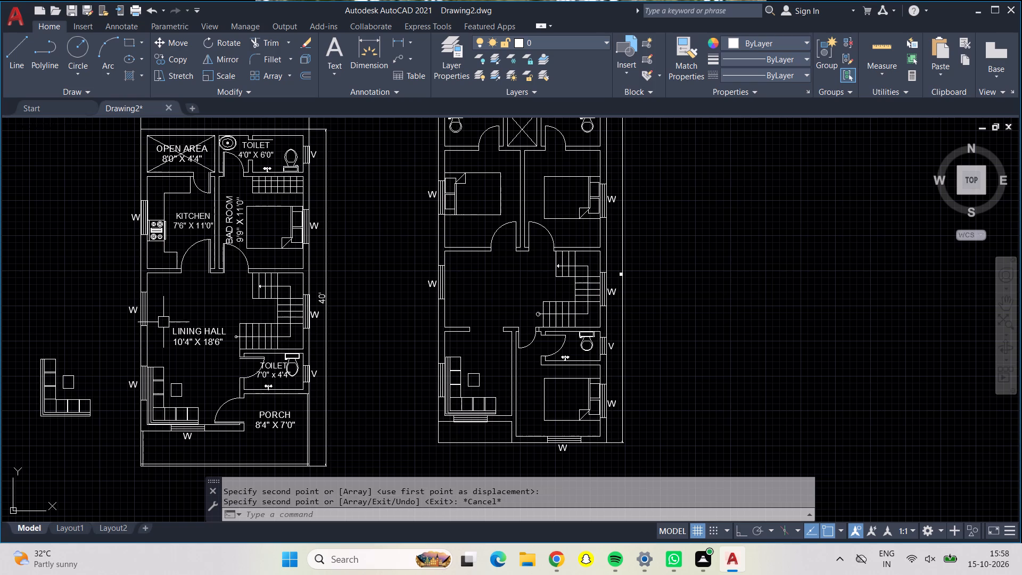
pyautogui.scroll(1, 130, 307)
pyautogui.scroll(-1, 130, 307)
pyautogui.scroll(2, 130, 307)
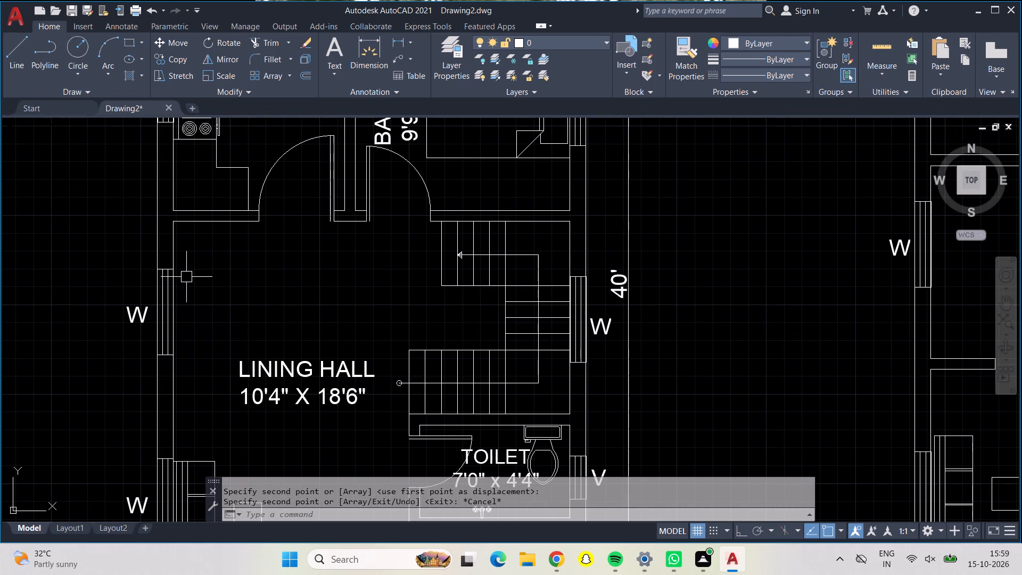
pyautogui.scroll(1, 217, 280)
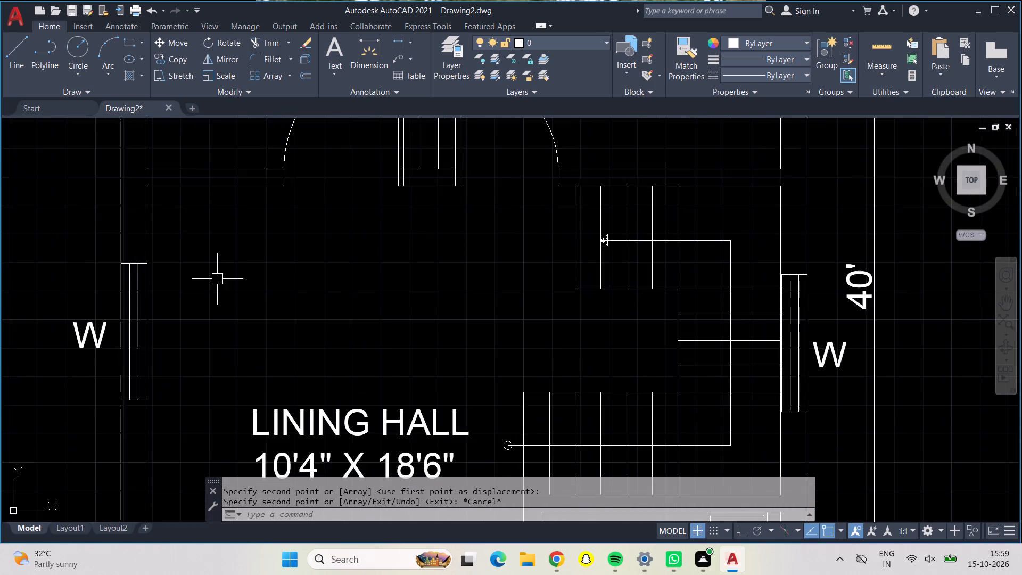
pyautogui.scroll(-2, 217, 279)
pyautogui.moveTo(228, 277); pyautogui.dragTo(260, 353, button='middle')
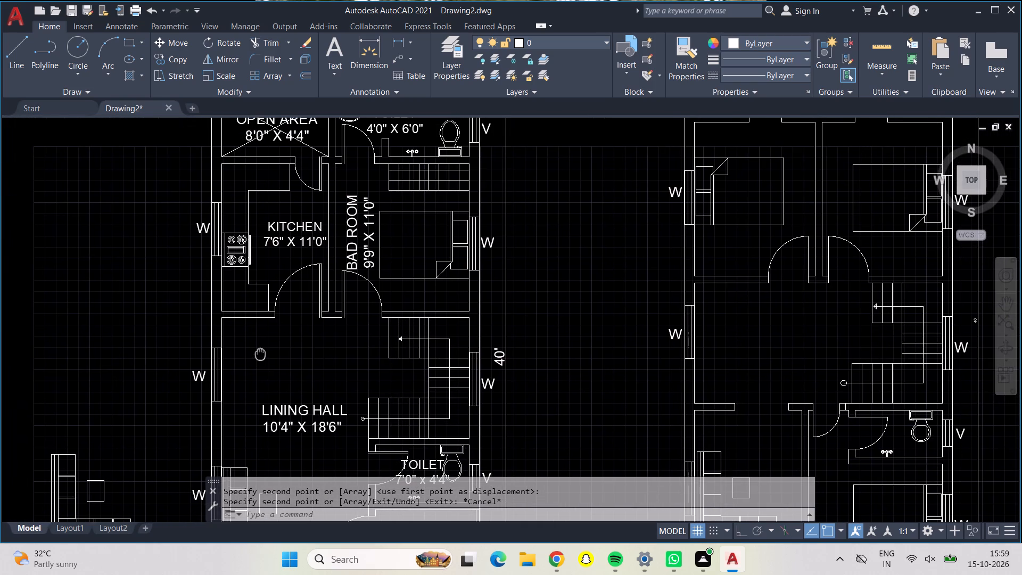
pyautogui.moveTo(260, 353); pyautogui.dragTo(290, 164, button='middle')
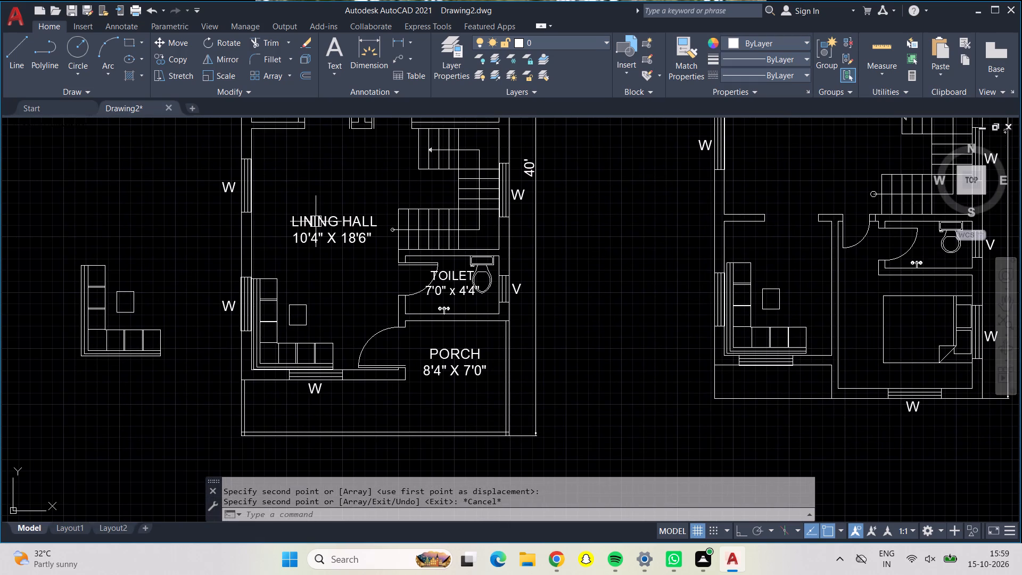
pyautogui.moveTo(342, 294); pyautogui.dragTo(174, 392, button='middle')
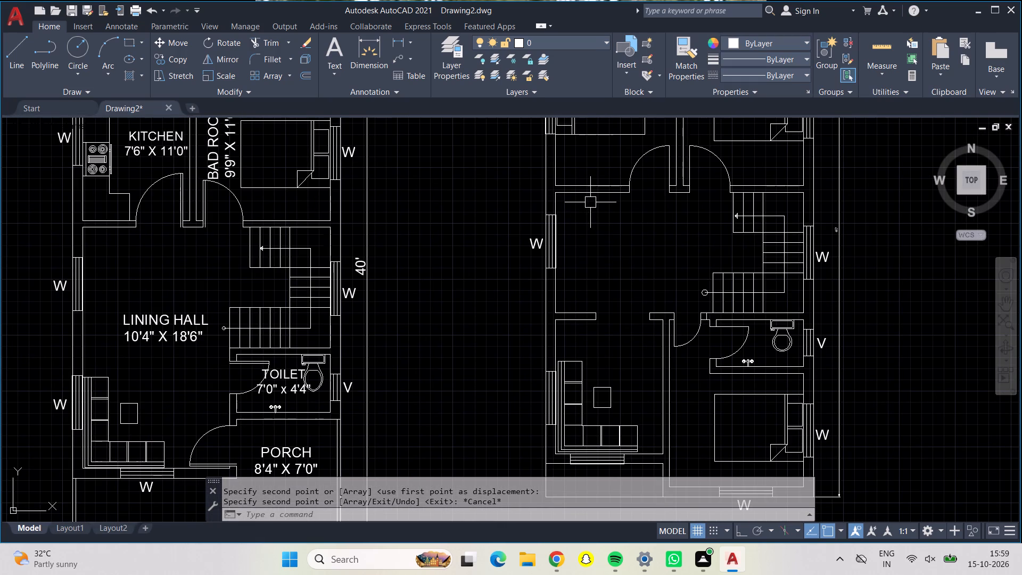
pyautogui.moveTo(610, 247); pyautogui.dragTo(541, 258, button='middle')
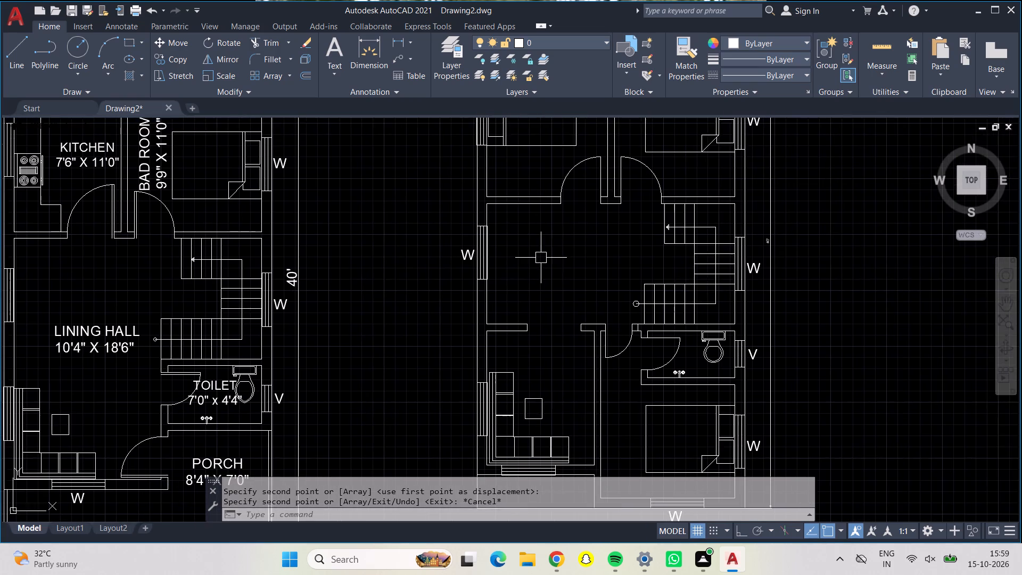
pyautogui.scroll(-1, 541, 258)
pyautogui.moveTo(544, 261); pyautogui.dragTo(515, 317, button='middle')
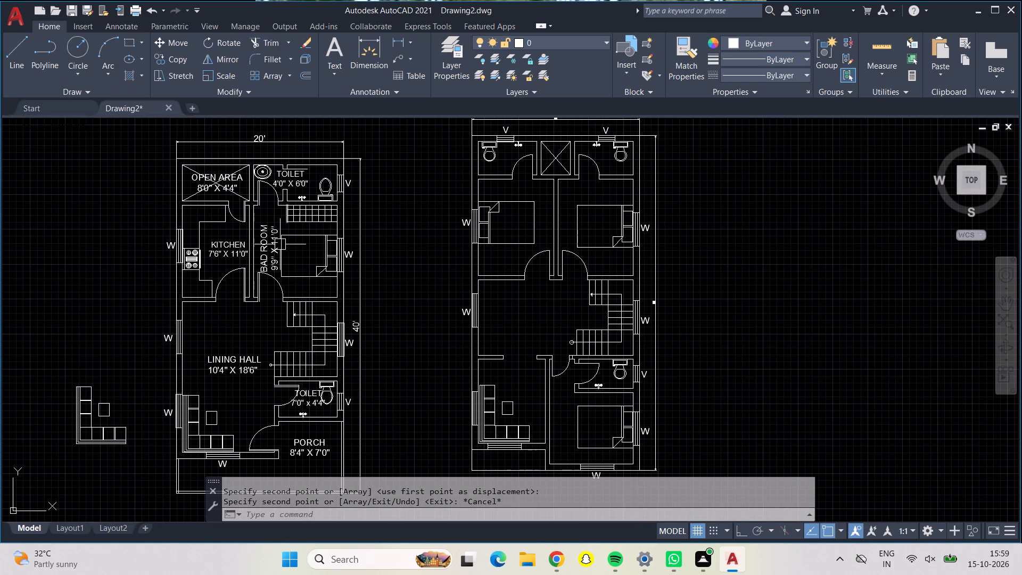
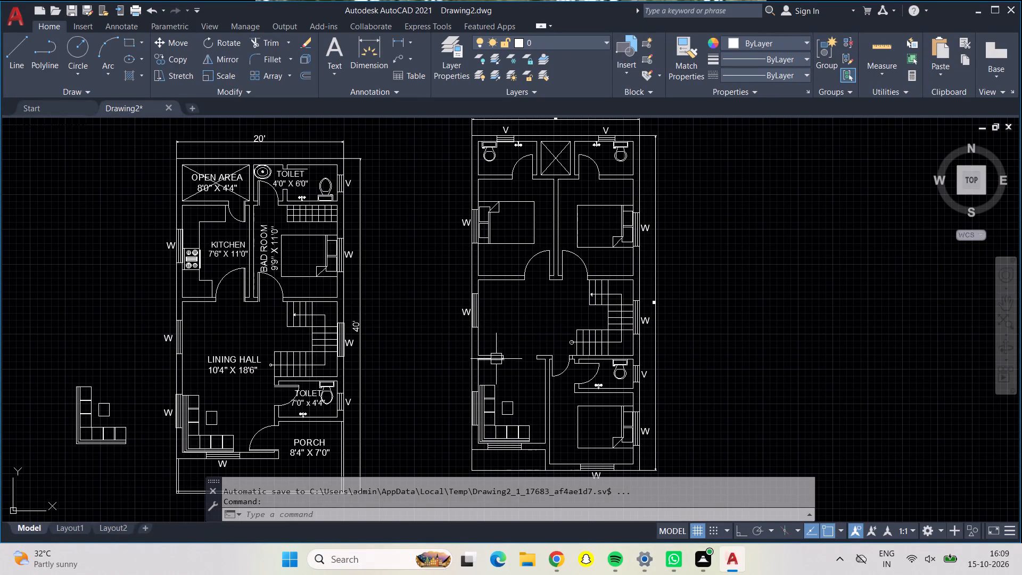
# Examine the second floor plan's lower-left sofa room, including its wall opening and windows, alongside the adjoining toilet and bedroom.
pyautogui.moveTo(536, 305); pyautogui.dragTo(503, 293, button='middle')
pyautogui.moveTo(502, 299); pyautogui.dragTo(502, 316, button='middle')
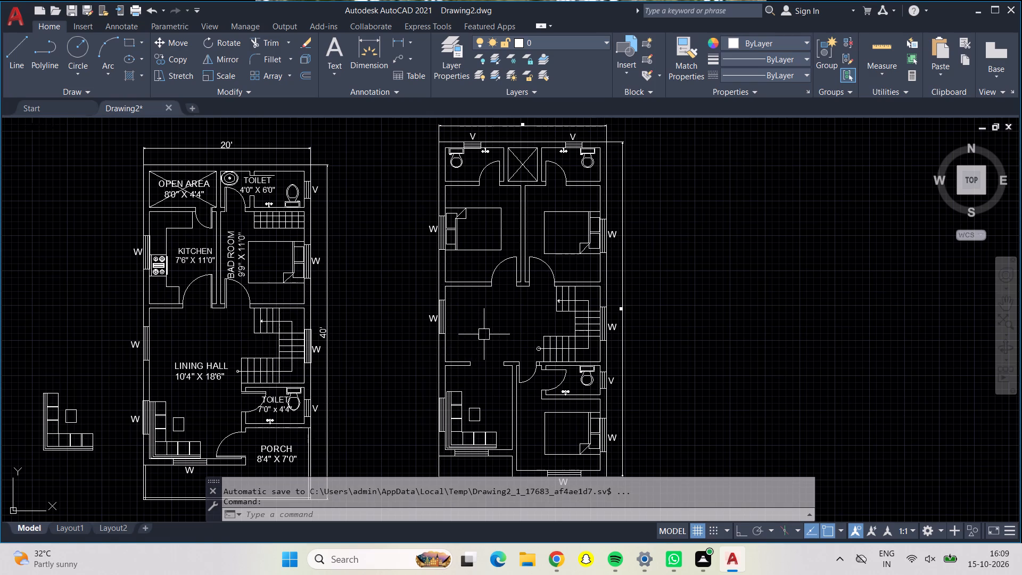
pyautogui.moveTo(484, 333); pyautogui.dragTo(466, 285, button='middle')
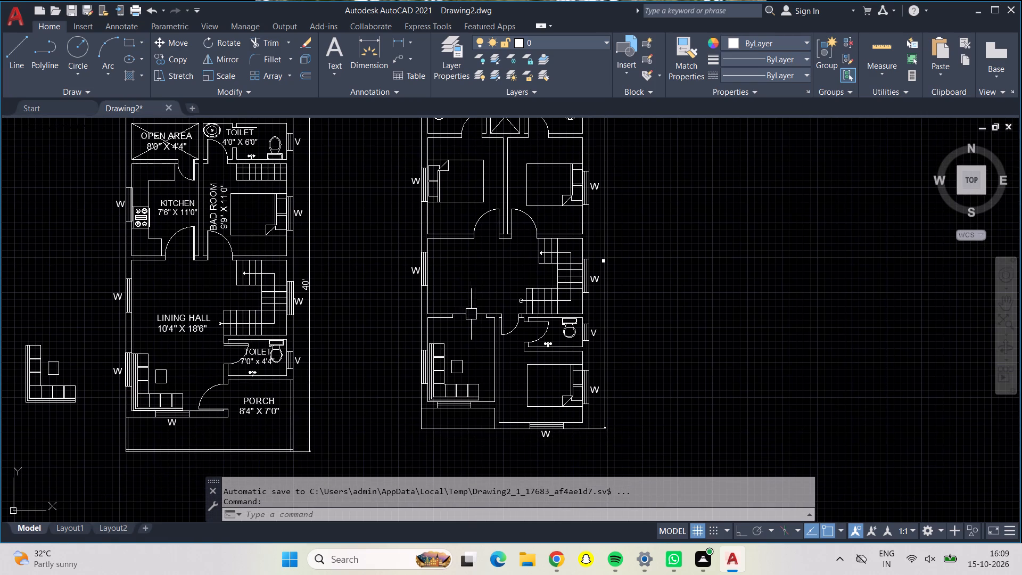
pyautogui.scroll(2, 466, 384)
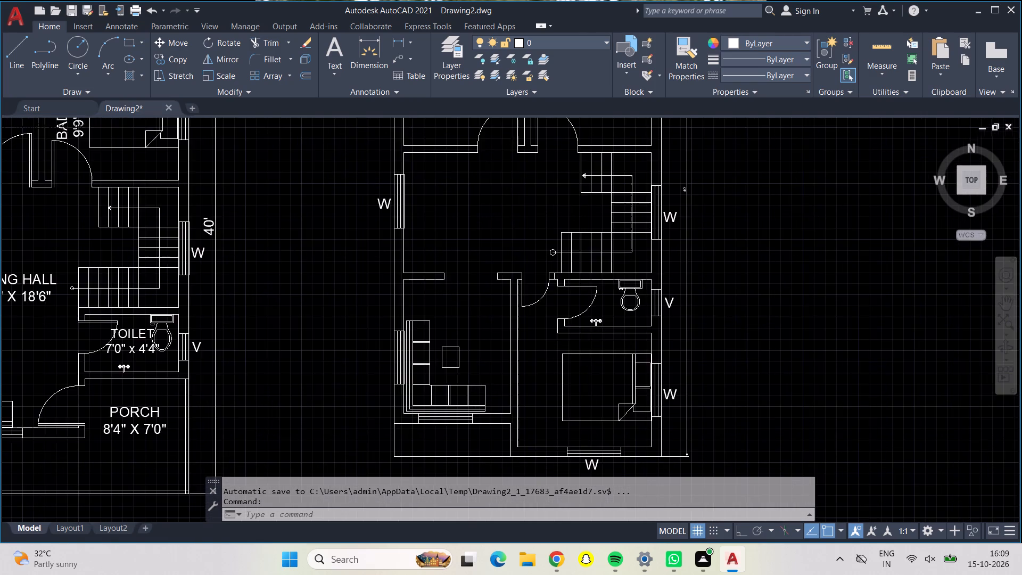
pyautogui.scroll(1, 485, 357)
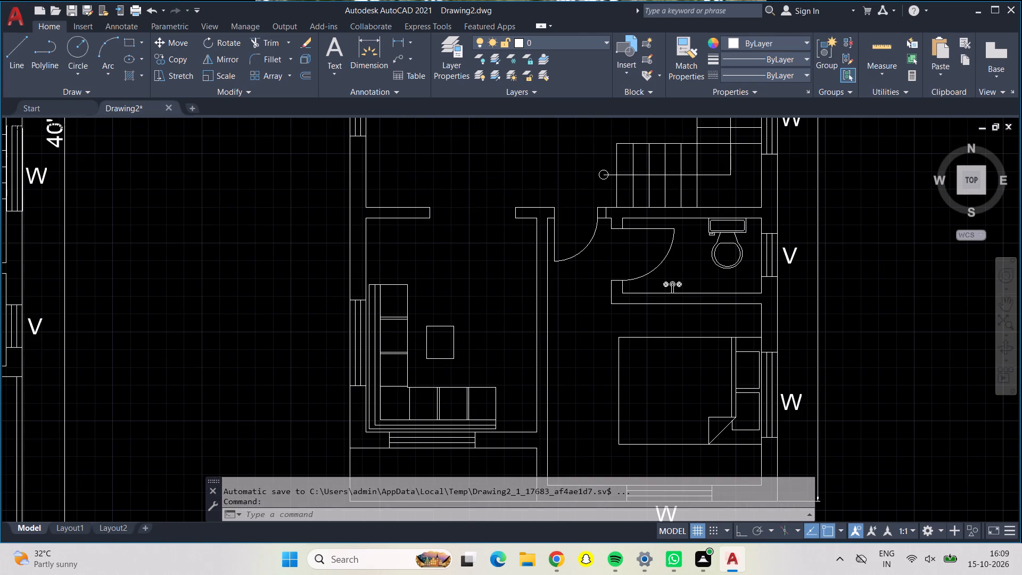
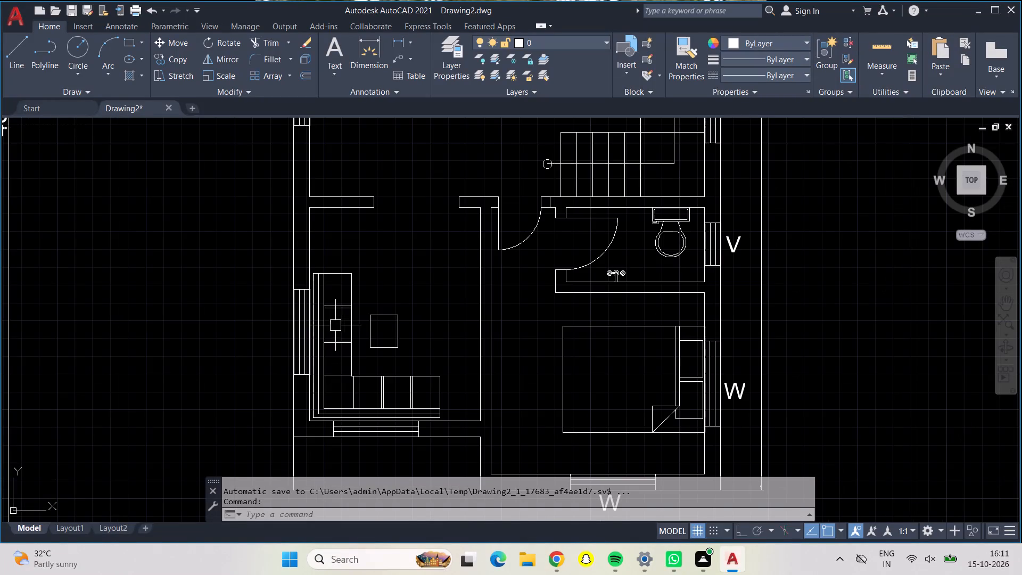
# Measure the width and length of the second floor plan's sofa room with the Quick measure tool.
pyautogui.scroll(1, 442, 269)
pyautogui.moveTo(442, 269); pyautogui.dragTo(433, 295, button='middle')
pyautogui.scroll(-1, 433, 294)
pyautogui.scroll(1, 432, 294)
pyautogui.scroll(-1, 431, 282)
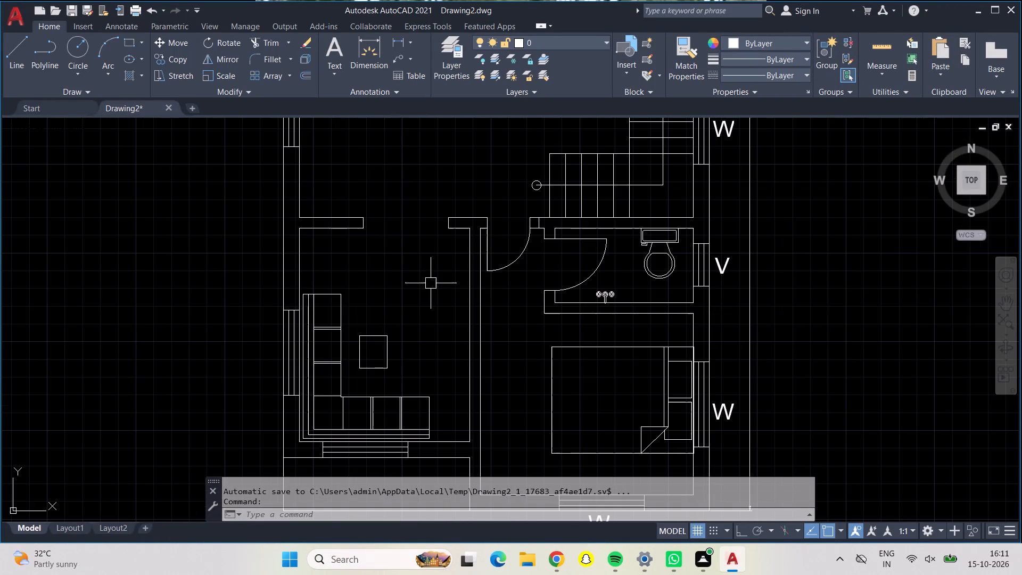
pyautogui.click(887, 44)
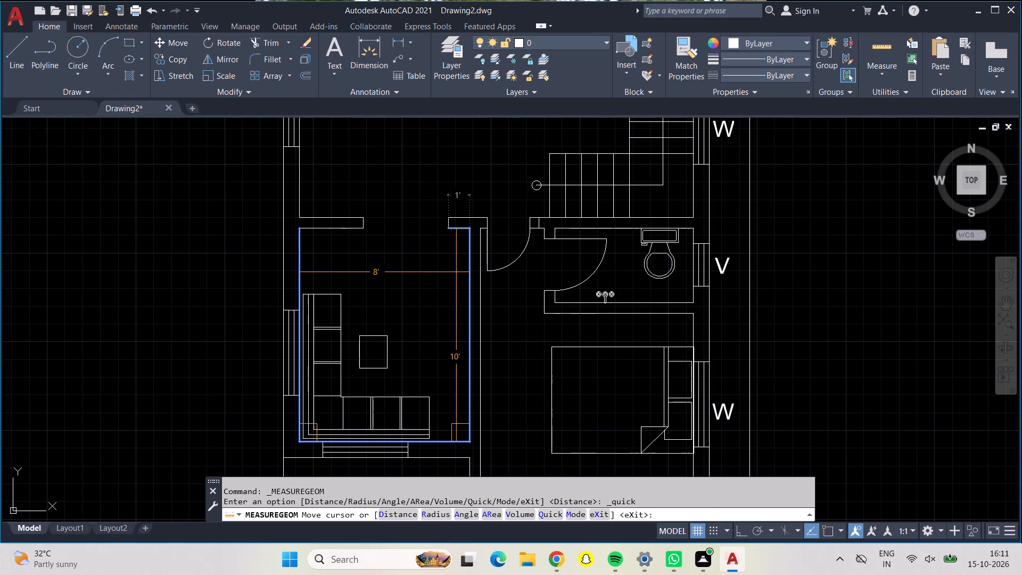
pyautogui.press('Return')
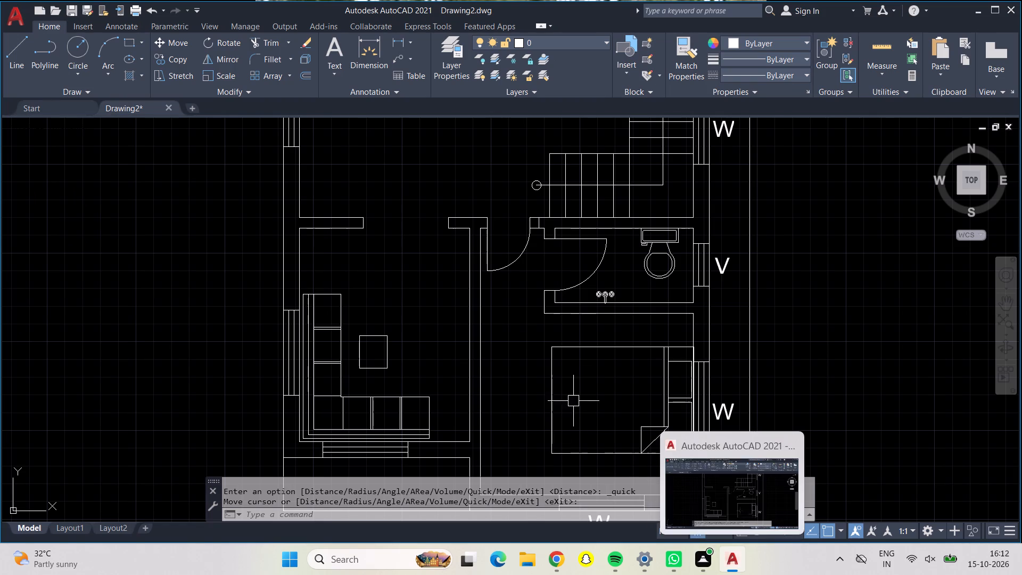
# Examine the whole second floor plan alongside the labelled plan, comparing their rooms, stairs, furniture and window marks.
pyautogui.scroll(1, 529, 321)
pyautogui.scroll(-1, 529, 321)
pyautogui.scroll(1, 529, 321)
pyautogui.scroll(-2, 529, 321)
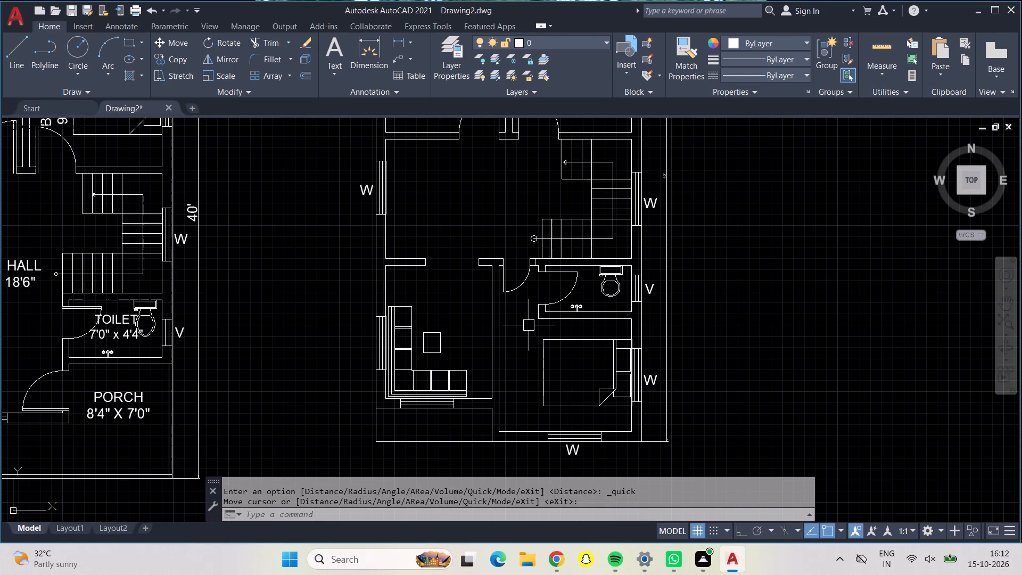
pyautogui.moveTo(481, 298); pyautogui.dragTo(389, 372, button='middle')
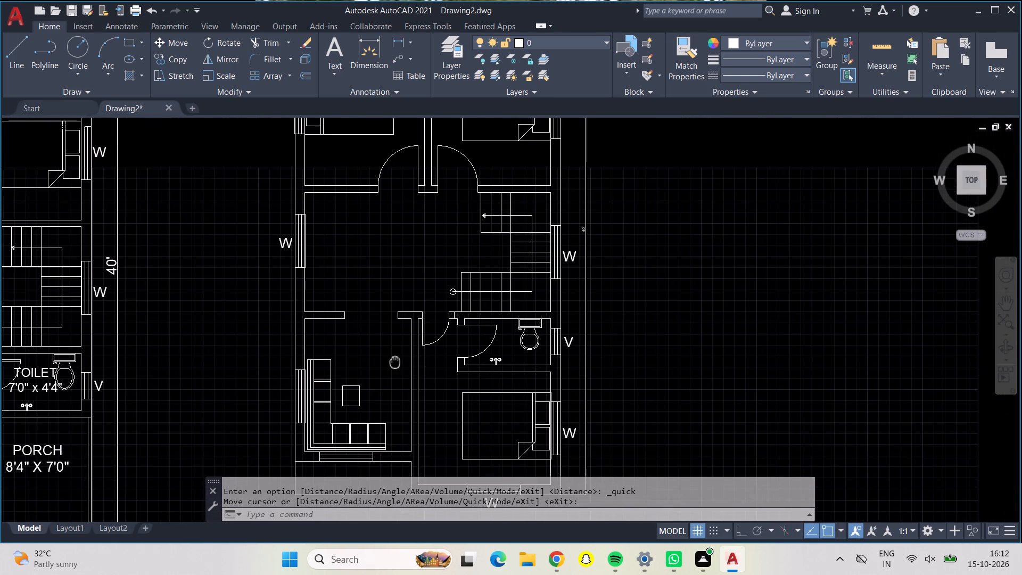
pyautogui.moveTo(389, 372); pyautogui.dragTo(376, 377, button='middle')
pyautogui.scroll(-1, 374, 365)
pyautogui.moveTo(359, 318); pyautogui.dragTo(368, 324, button='middle')
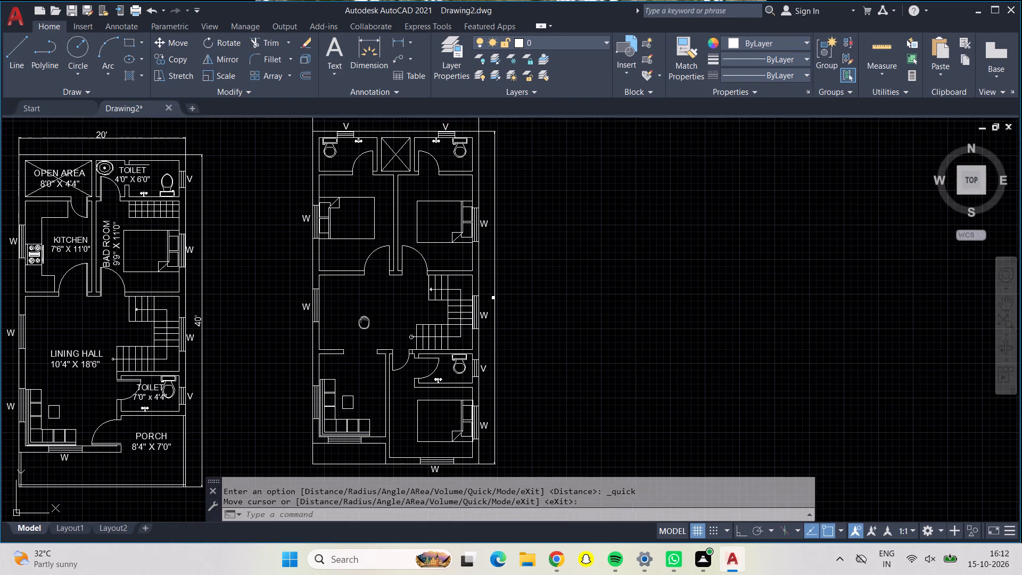
pyautogui.moveTo(368, 324); pyautogui.dragTo(393, 352, button='middle')
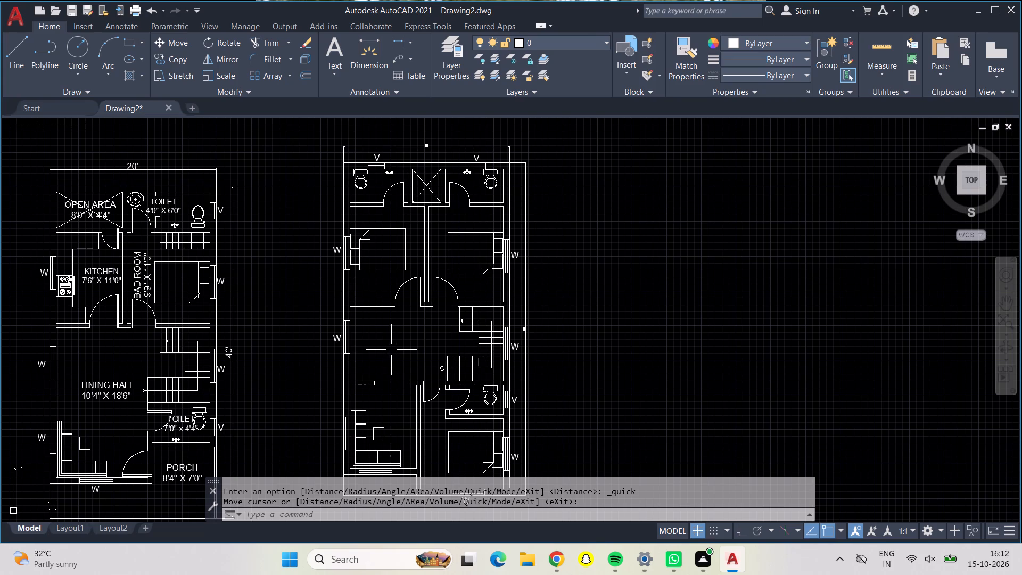
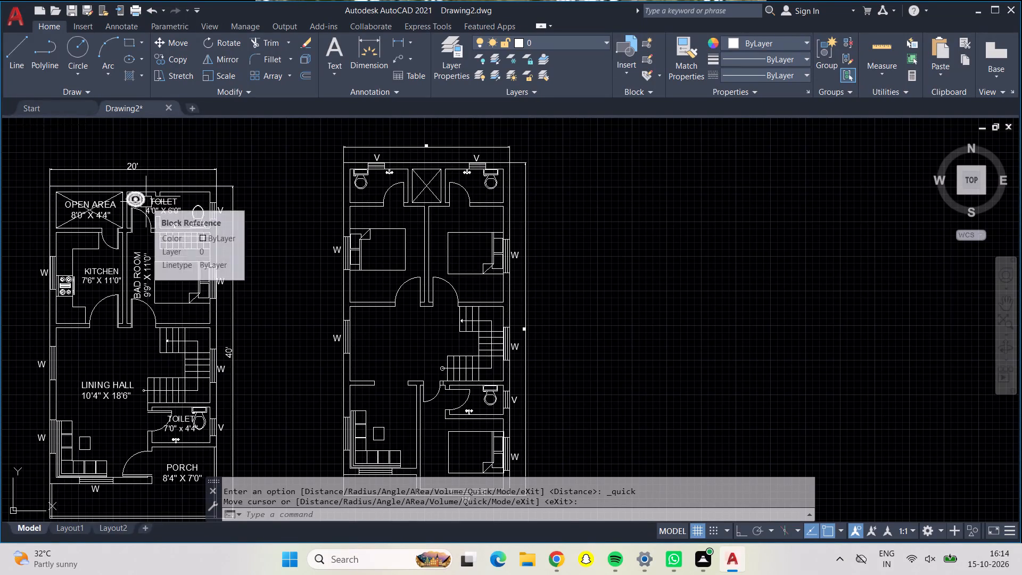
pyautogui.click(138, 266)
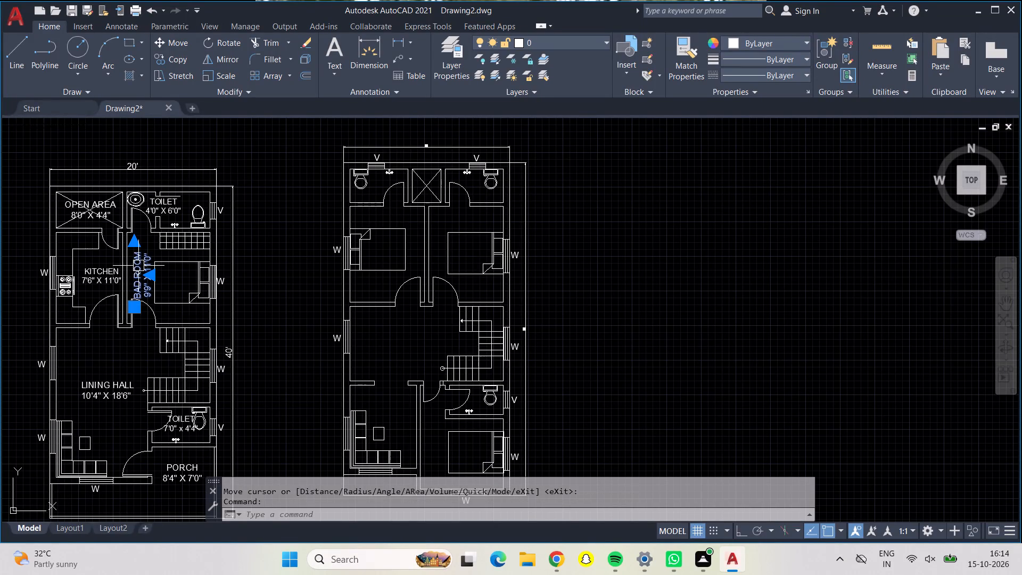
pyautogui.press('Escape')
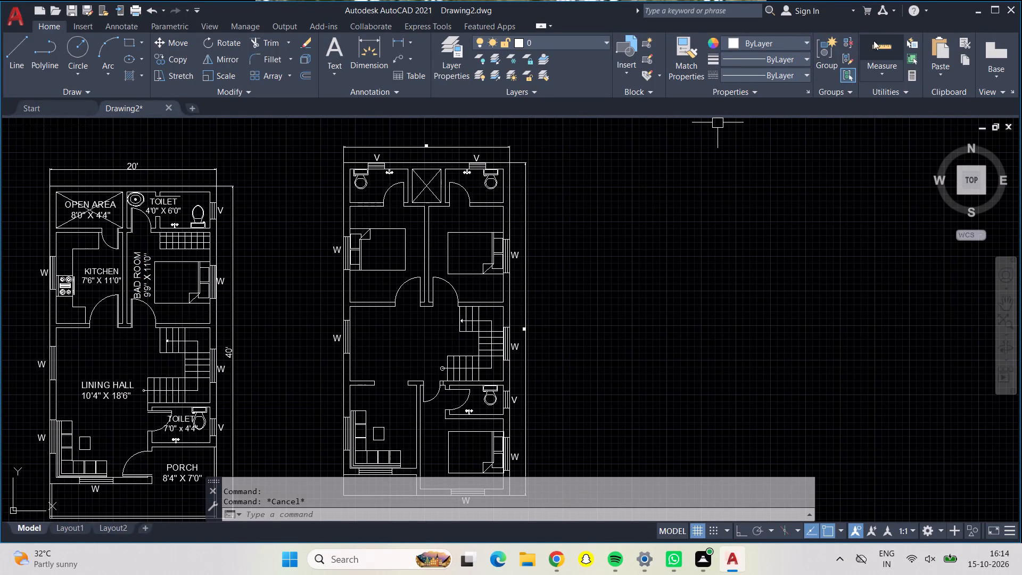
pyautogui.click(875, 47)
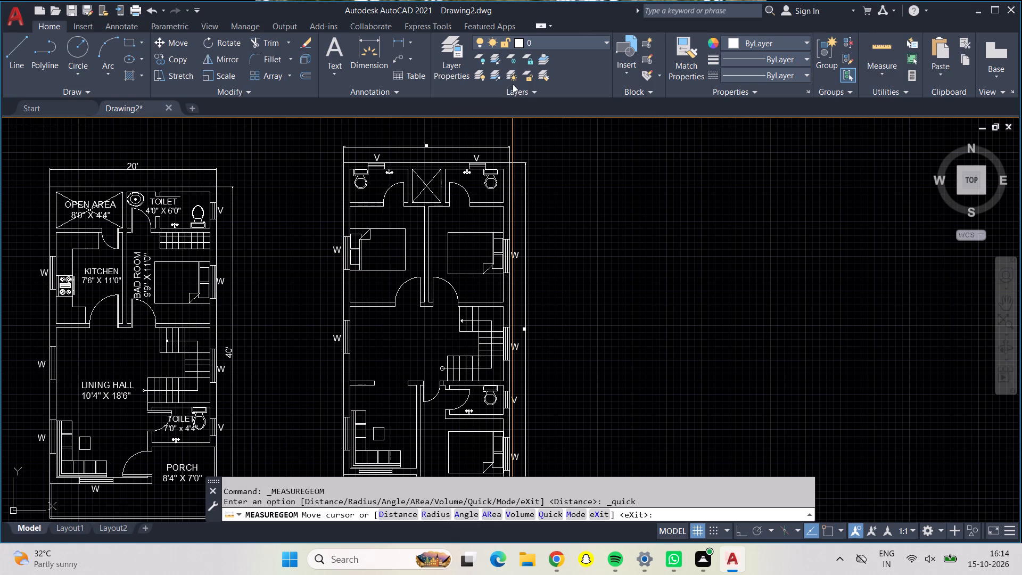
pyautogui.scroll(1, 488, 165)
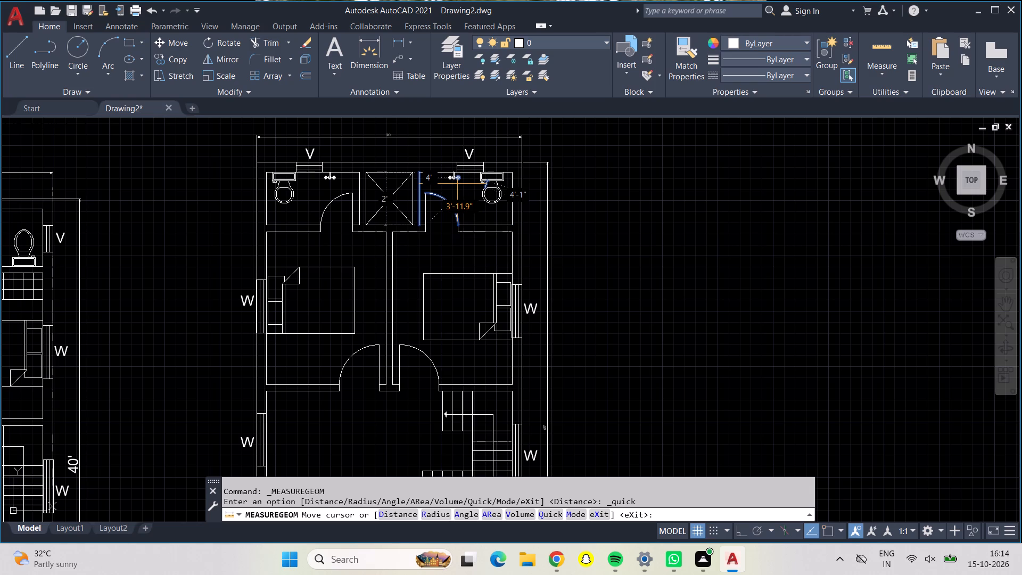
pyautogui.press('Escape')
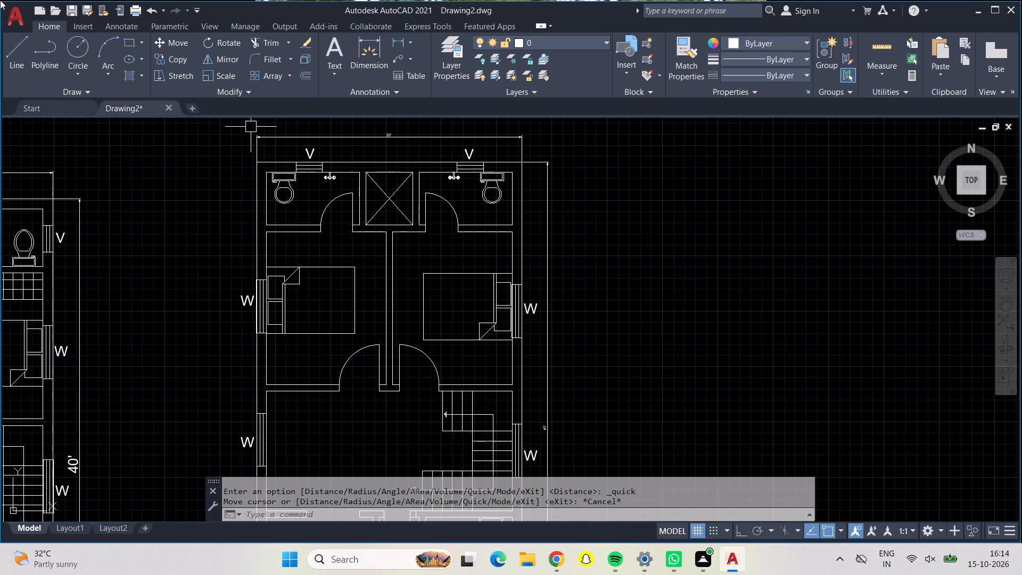
# Dimension the inner widths of the second floor plan's two rear toilets, placing both dimension lines just outside the rear wall.
pyautogui.click(365, 52)
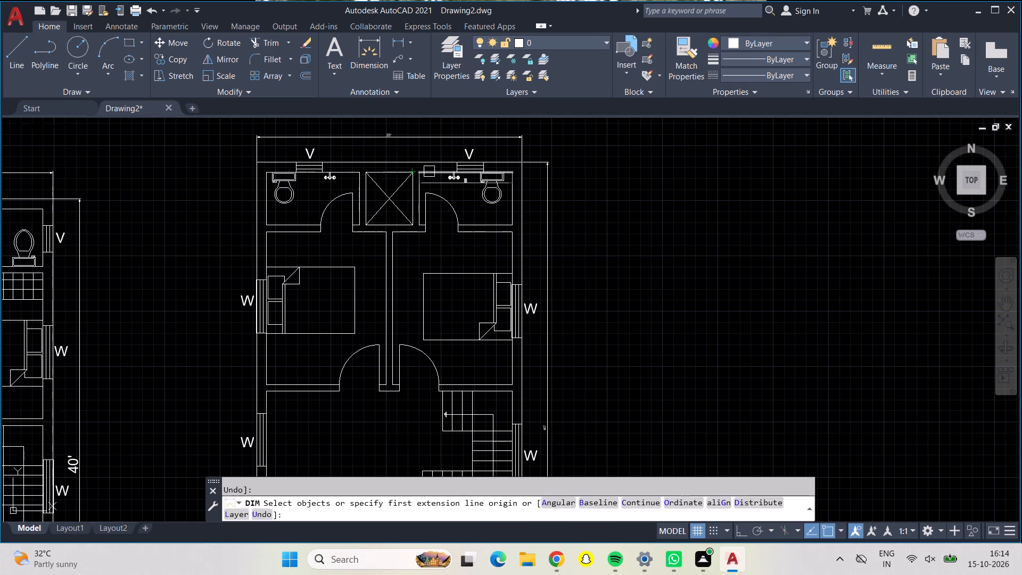
pyautogui.click(422, 170)
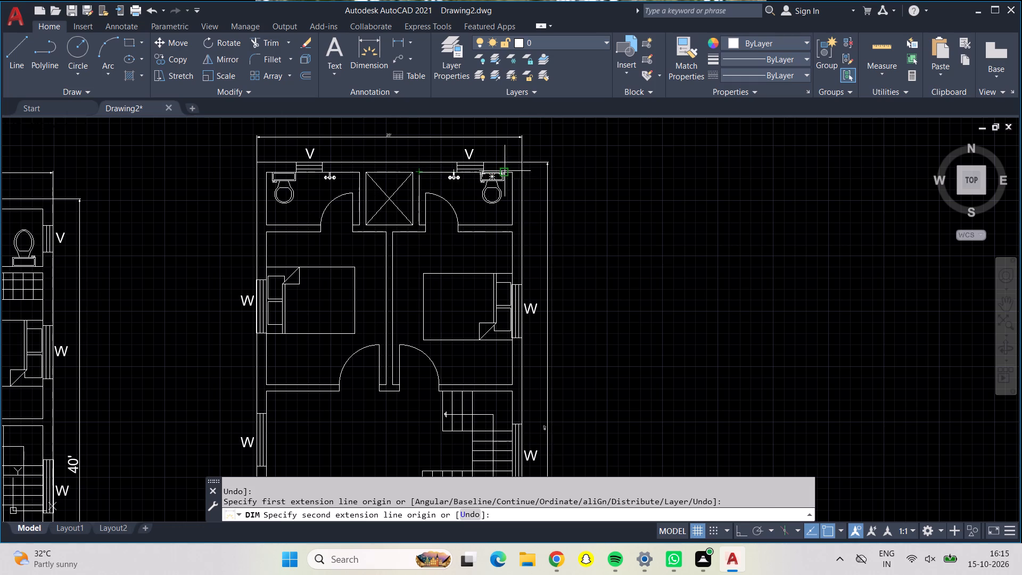
pyautogui.click(513, 171)
pyautogui.scroll(-1, 508, 151)
pyautogui.scroll(1, 508, 151)
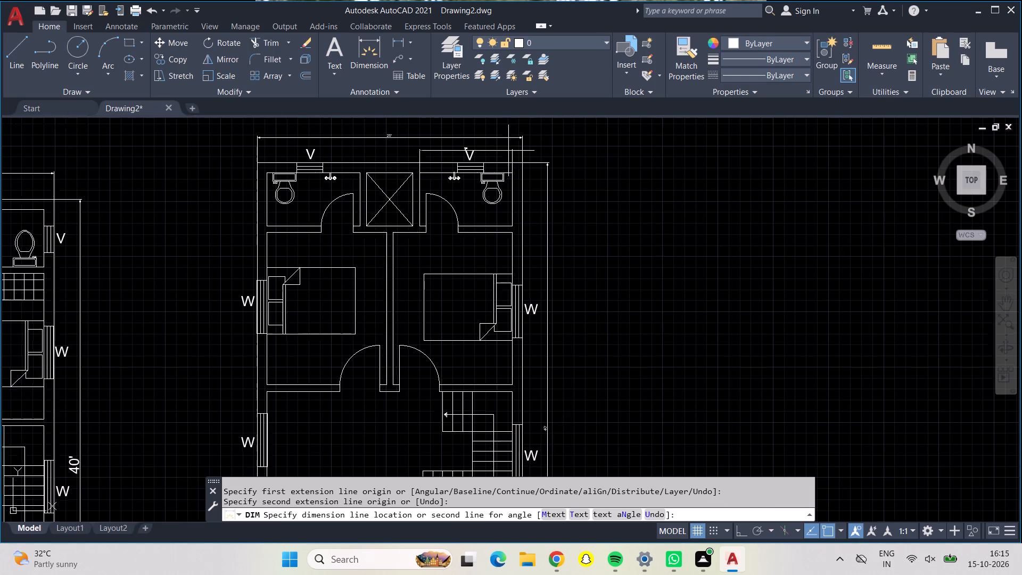
pyautogui.scroll(1, 508, 151)
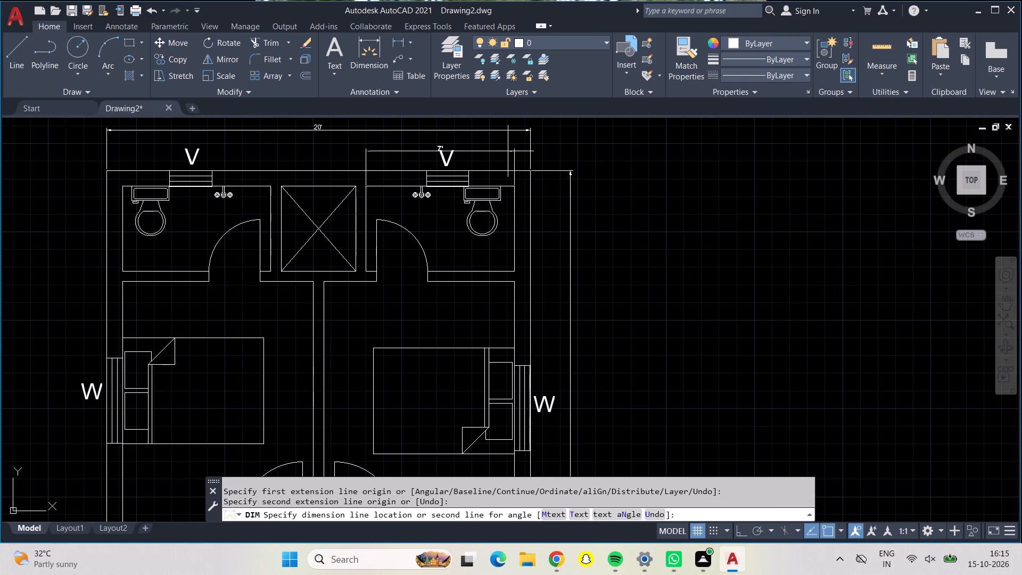
pyautogui.click(485, 156)
pyautogui.click(269, 184)
pyautogui.click(120, 187)
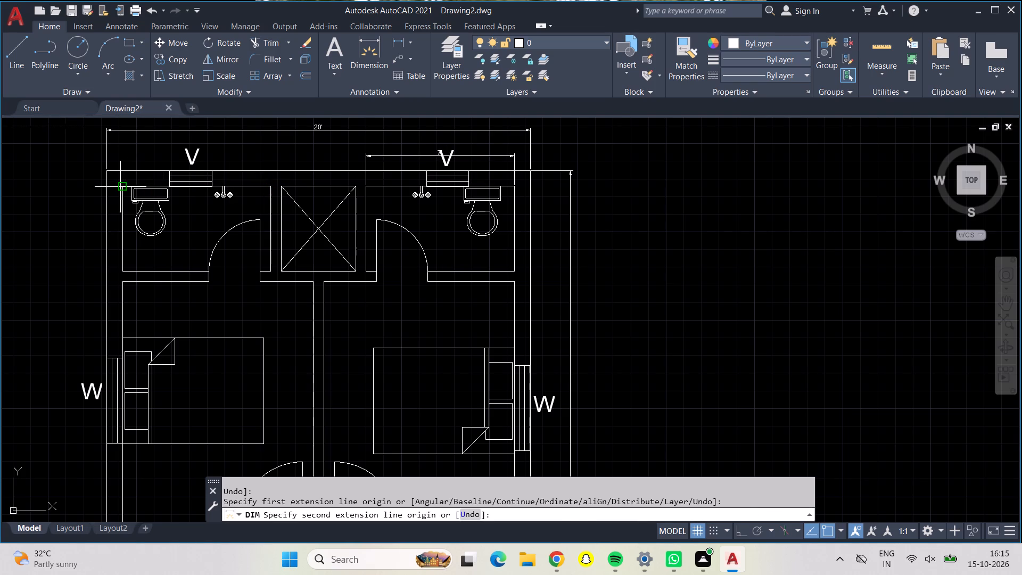
pyautogui.click(116, 157)
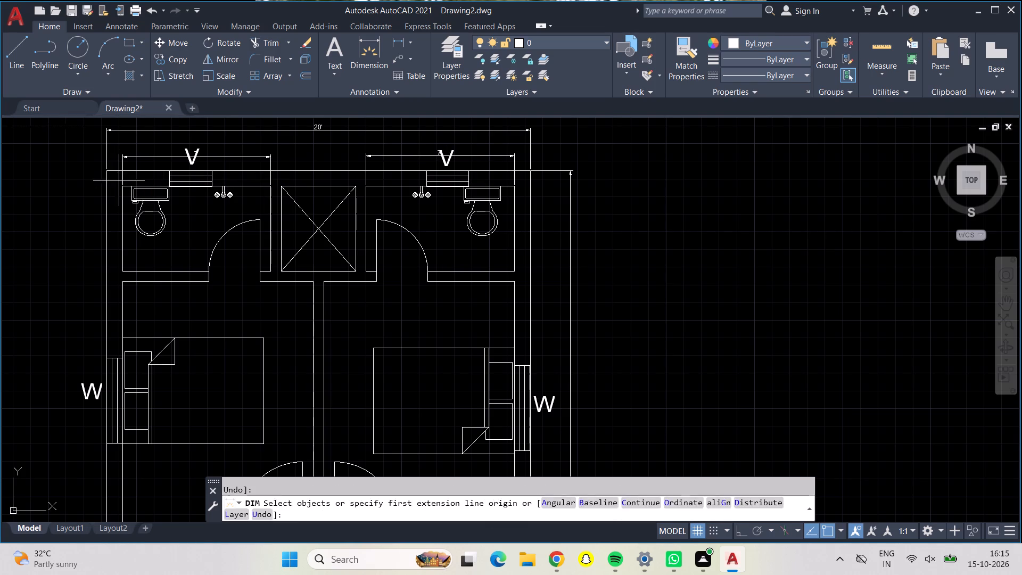
# Dimension the inner depths of the two rear toilets, placing each dimension line outside its adjacent side wall.
pyautogui.click(120, 187)
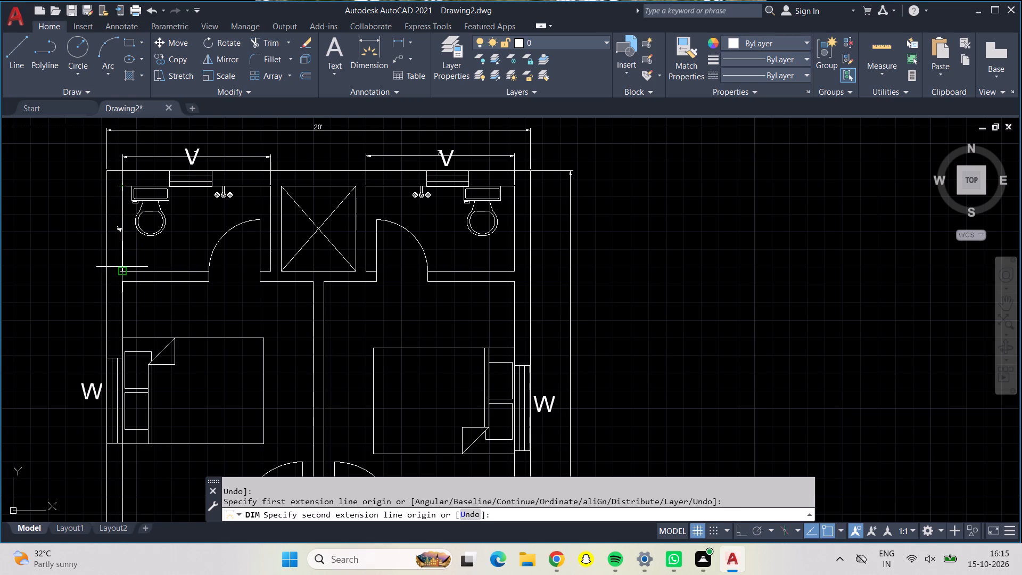
pyautogui.click(122, 267)
pyautogui.click(80, 262)
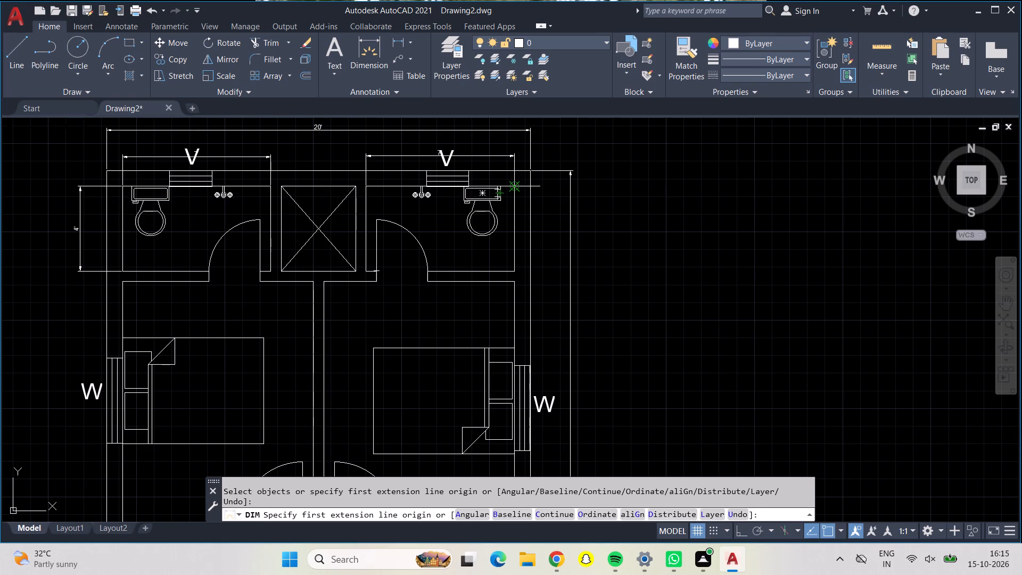
pyautogui.click(514, 187)
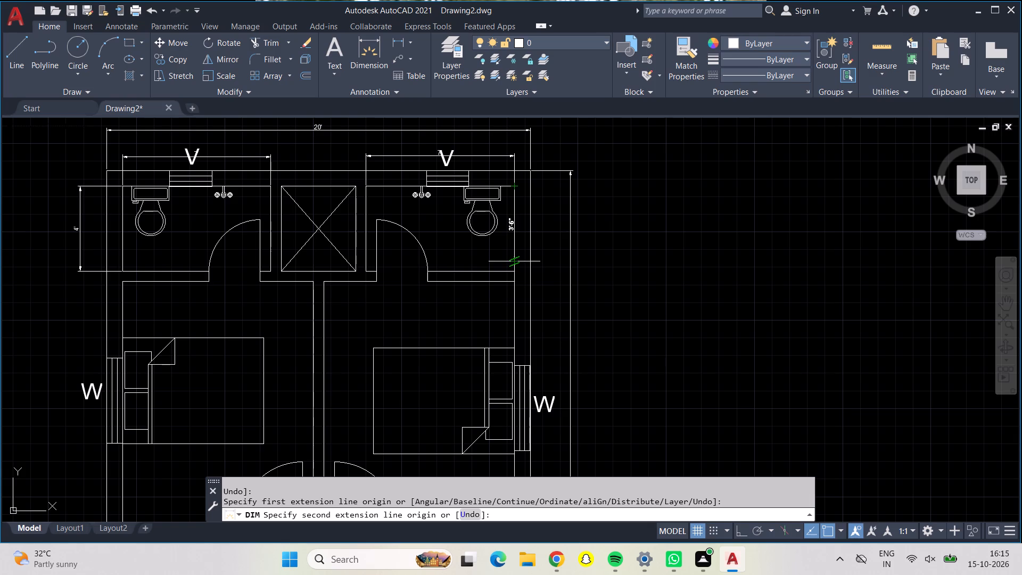
pyautogui.click(514, 272)
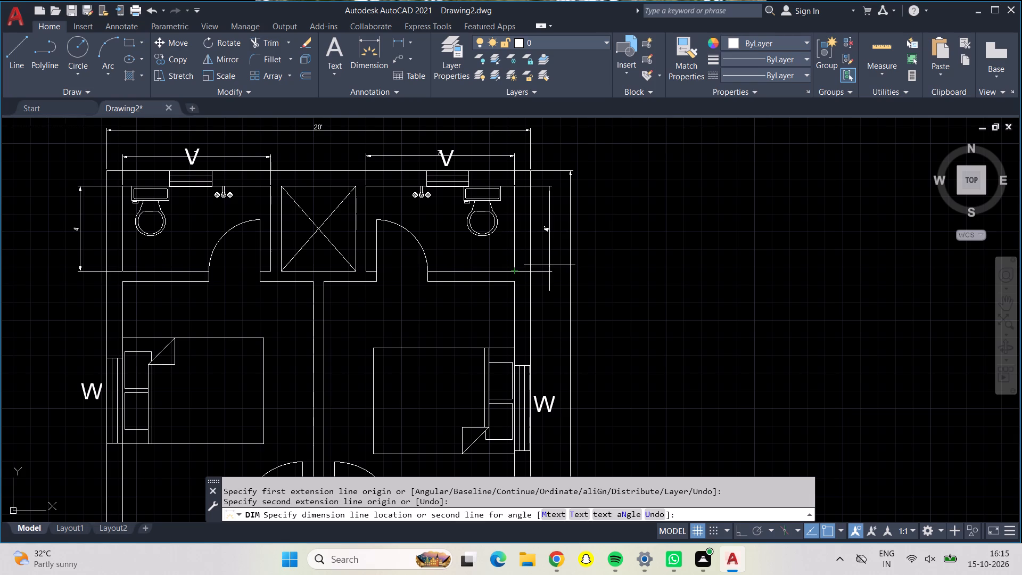
pyautogui.click(549, 265)
# Dimension the width and length of the right rear bedroom, keeping both dimension lines inside the room.
pyautogui.moveTo(448, 306); pyautogui.dragTo(449, 300, button='middle')
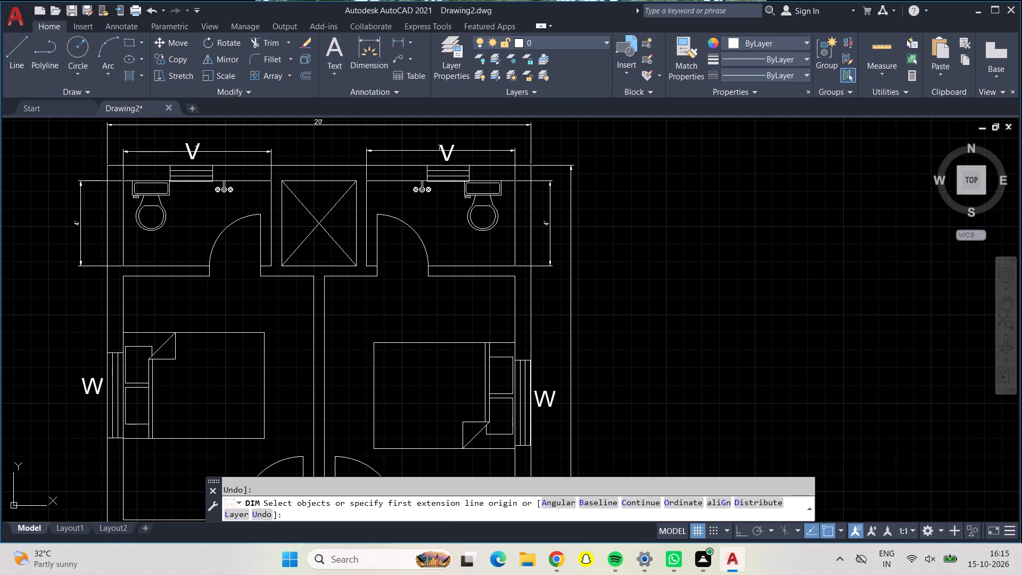
pyautogui.middleClick(451, 252)
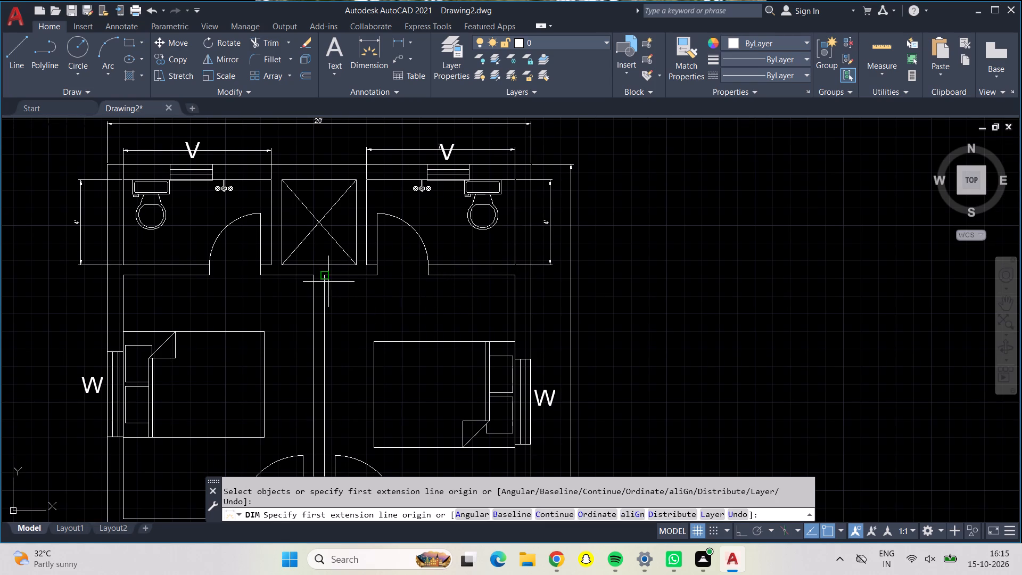
pyautogui.click(325, 278)
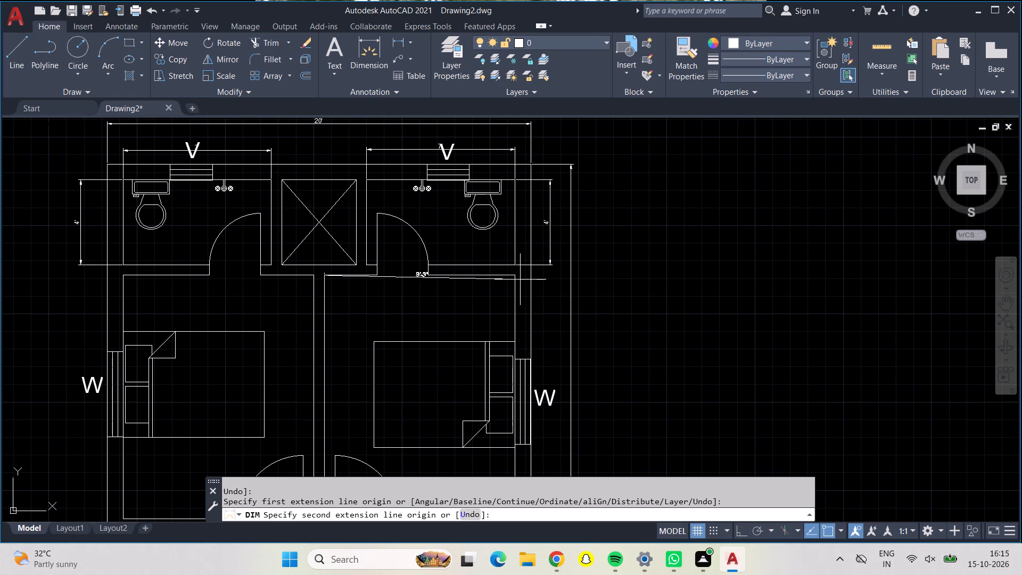
pyautogui.click(514, 279)
pyautogui.click(507, 298)
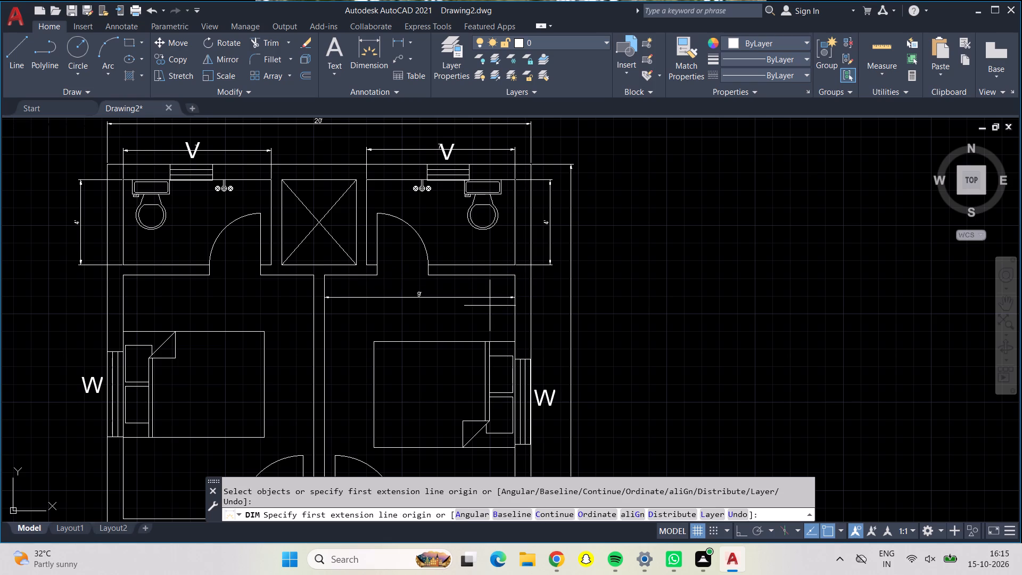
pyautogui.moveTo(459, 310); pyautogui.dragTo(458, 250, button='middle')
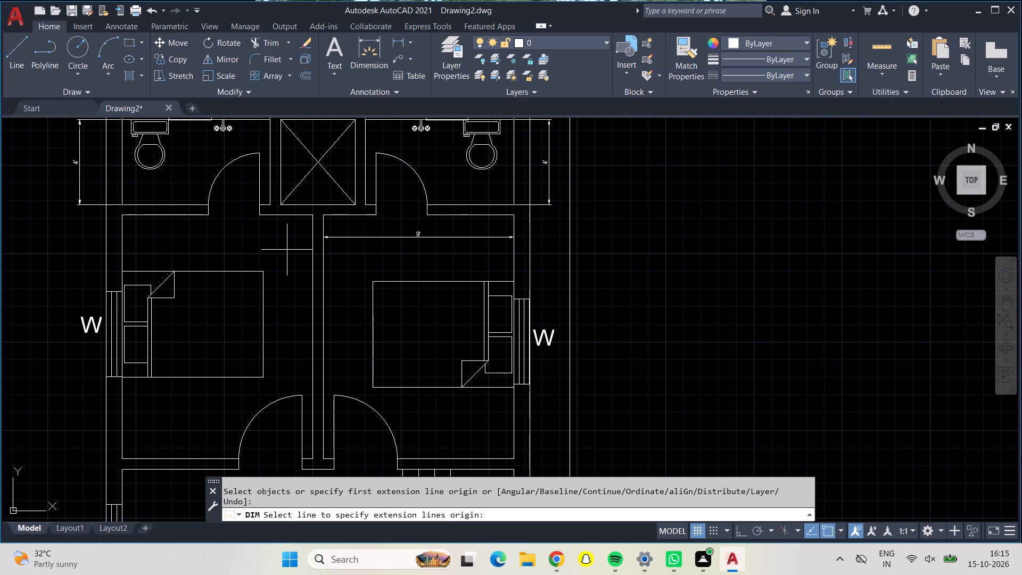
pyautogui.click(327, 212)
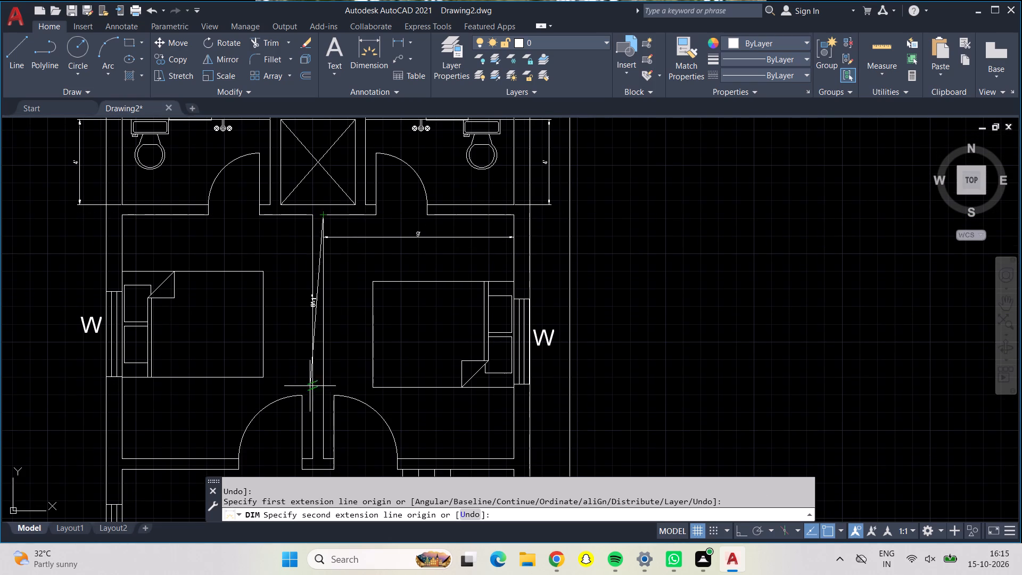
pyautogui.click(323, 459)
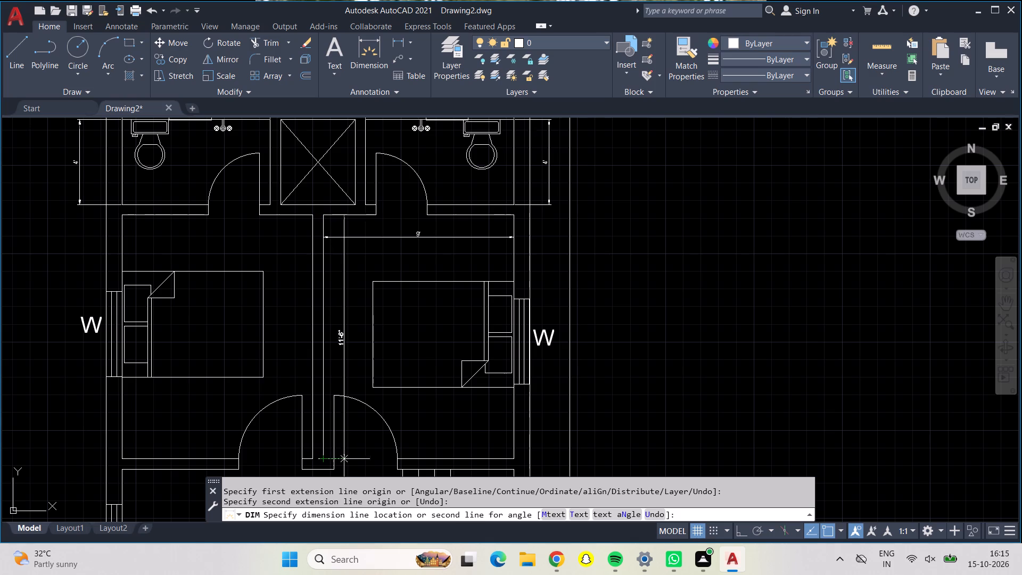
pyautogui.click(347, 456)
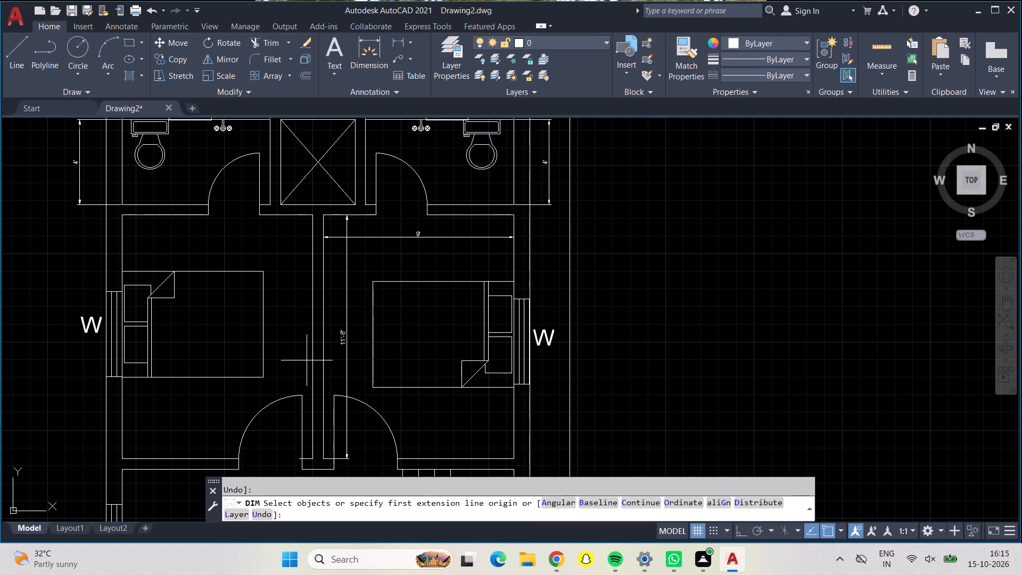
# Dimension the width of the left rear bedroom, placing the dimension line inside the room between the bed and the toilet wall.
pyautogui.moveTo(303, 361); pyautogui.dragTo(320, 310, button='middle')
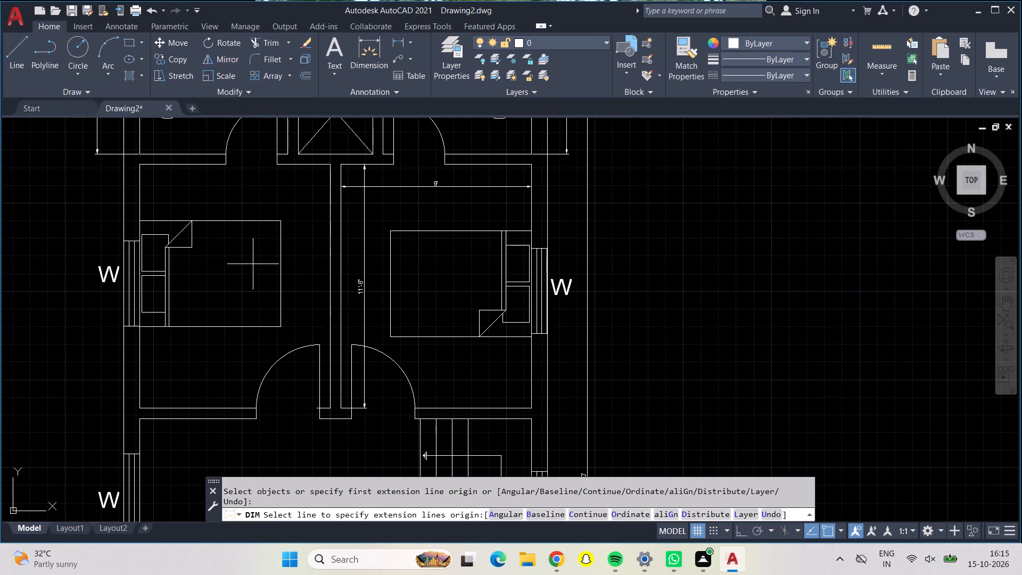
pyautogui.click(136, 165)
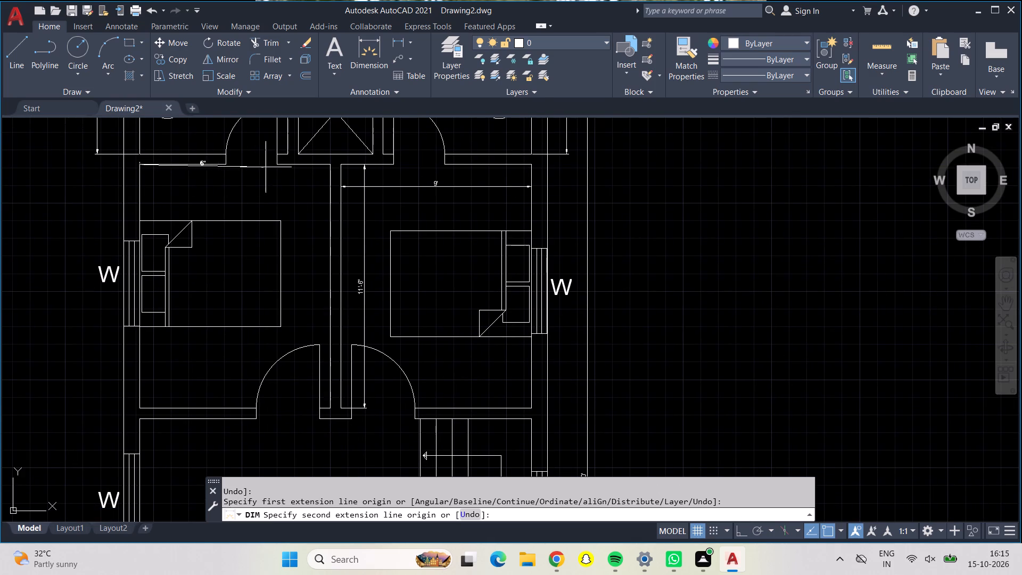
pyautogui.click(329, 169)
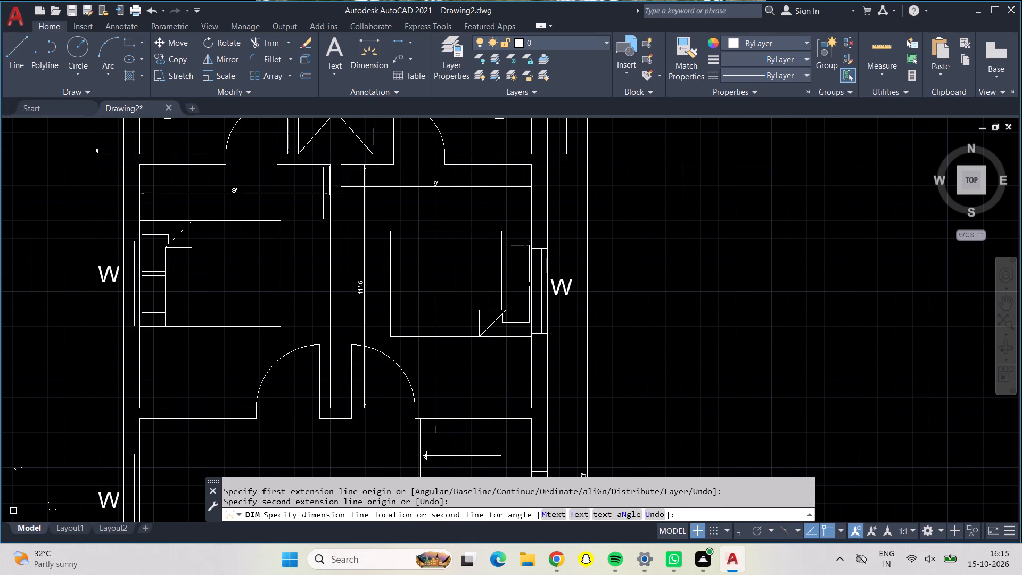
pyautogui.click(316, 198)
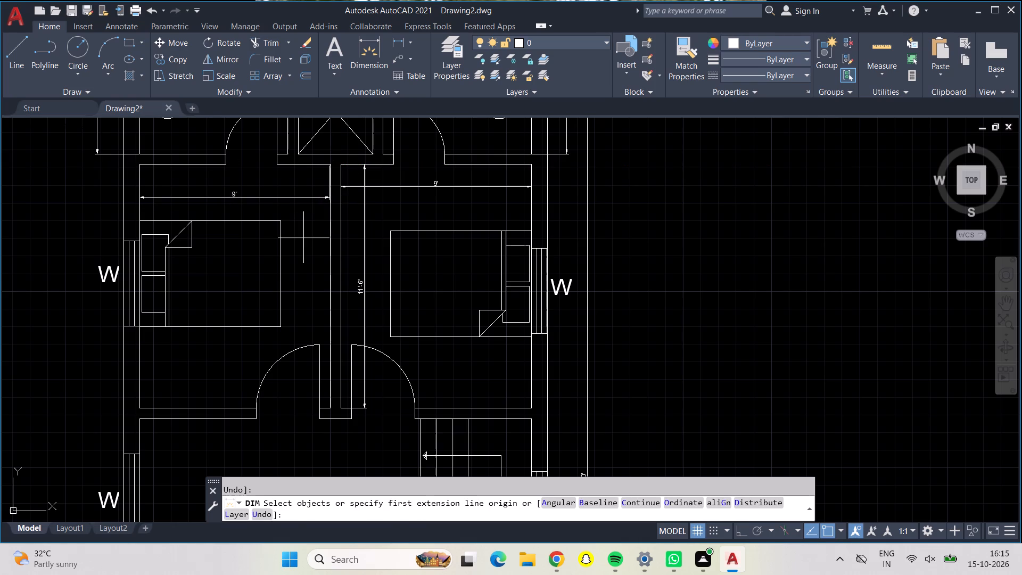
# Dimension the hall's length beside the stairs along its left wall, placing the dimension line inside at the lower wall's end.
pyautogui.moveTo(303, 237); pyautogui.dragTo(303, 184, button='middle')
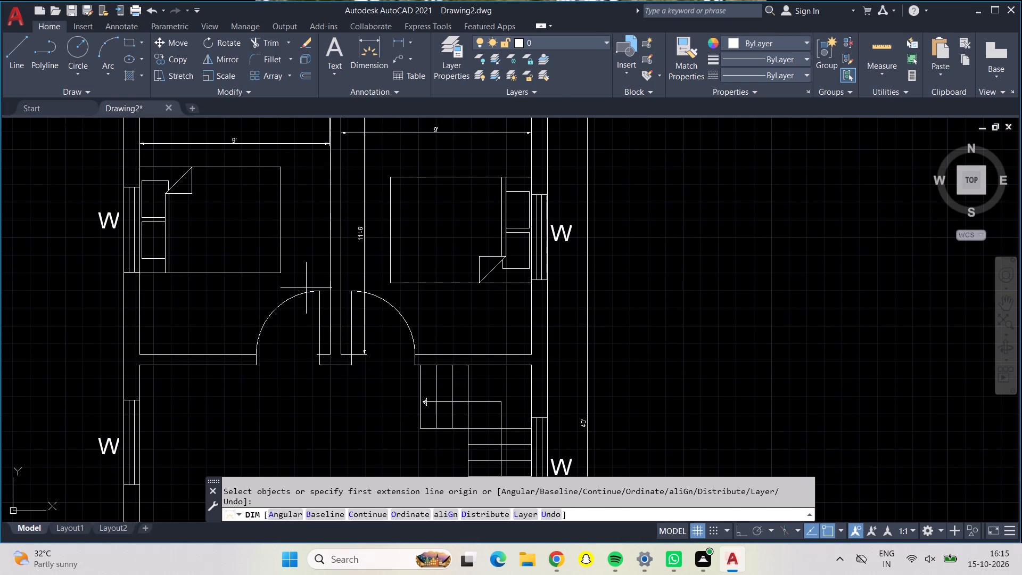
pyautogui.moveTo(296, 343); pyautogui.dragTo(303, 202, button='middle')
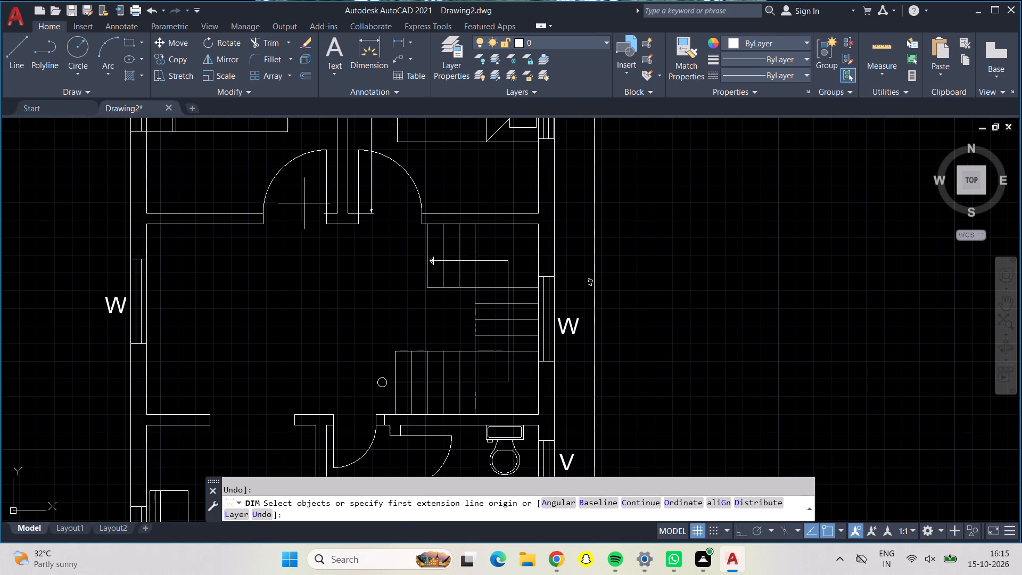
pyautogui.click(149, 223)
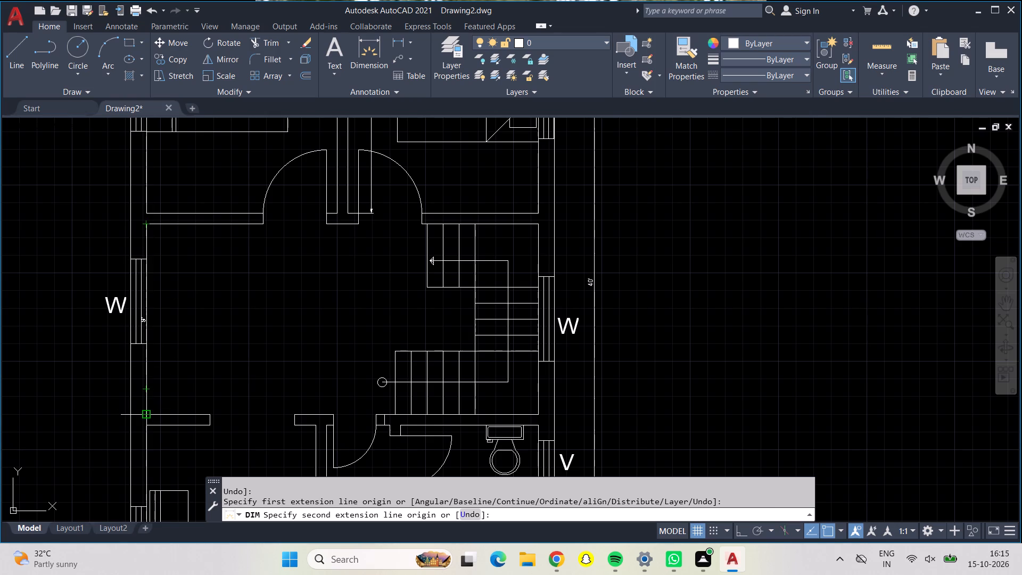
pyautogui.click(145, 414)
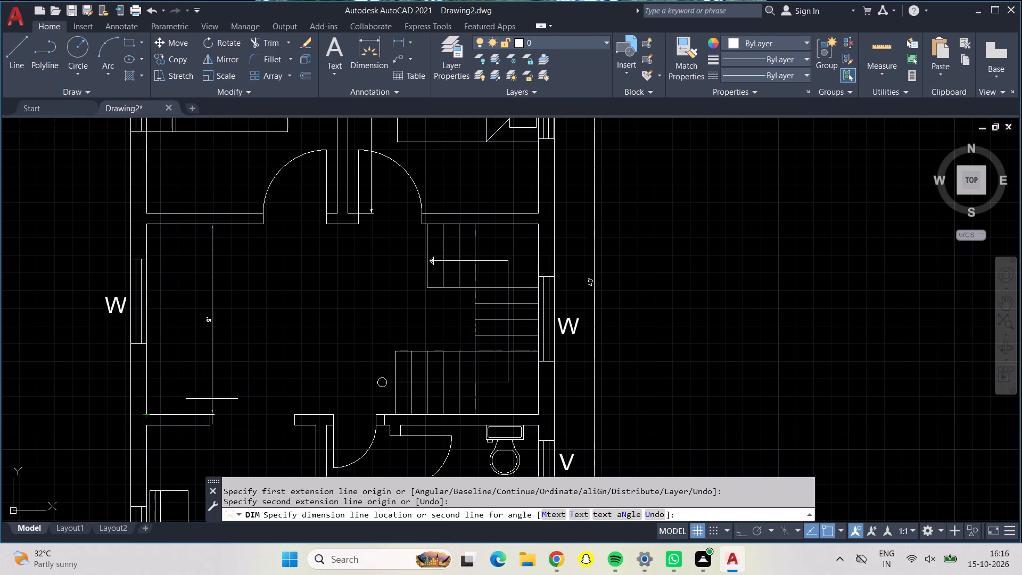
pyautogui.scroll(1, 189, 400)
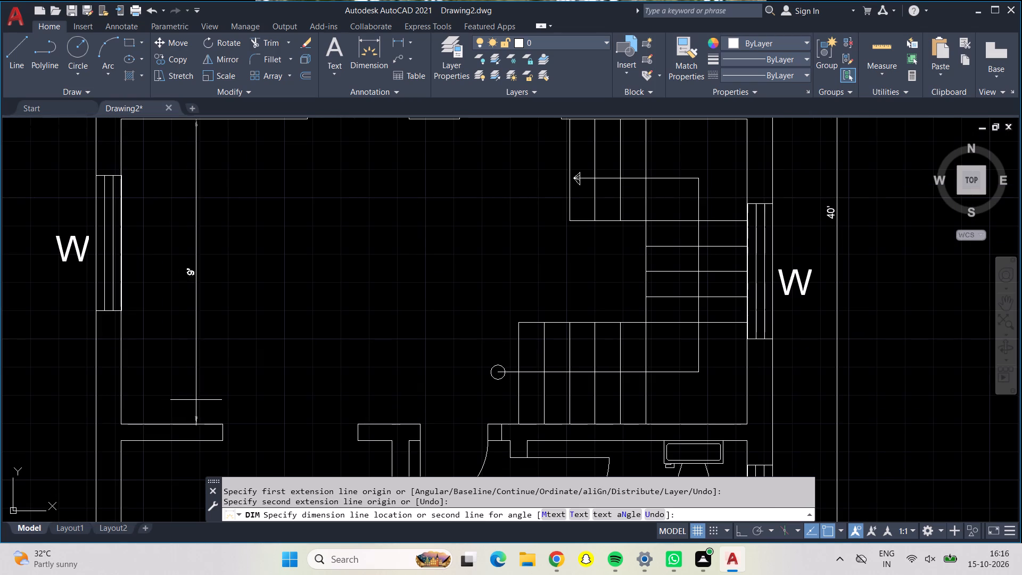
pyautogui.moveTo(207, 400); pyautogui.dragTo(219, 432, button='middle')
pyautogui.click(236, 417)
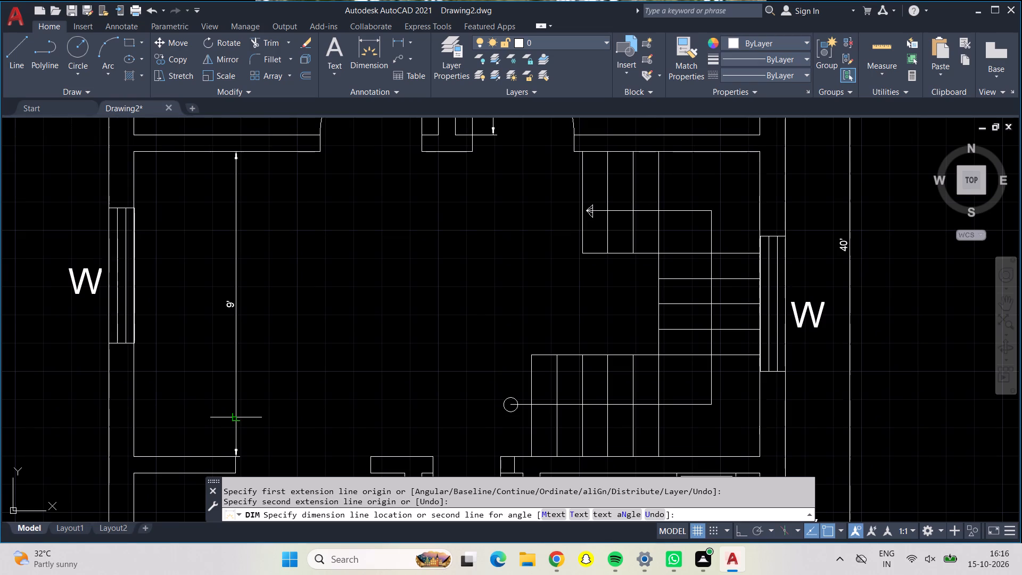
pyautogui.scroll(-1, 281, 385)
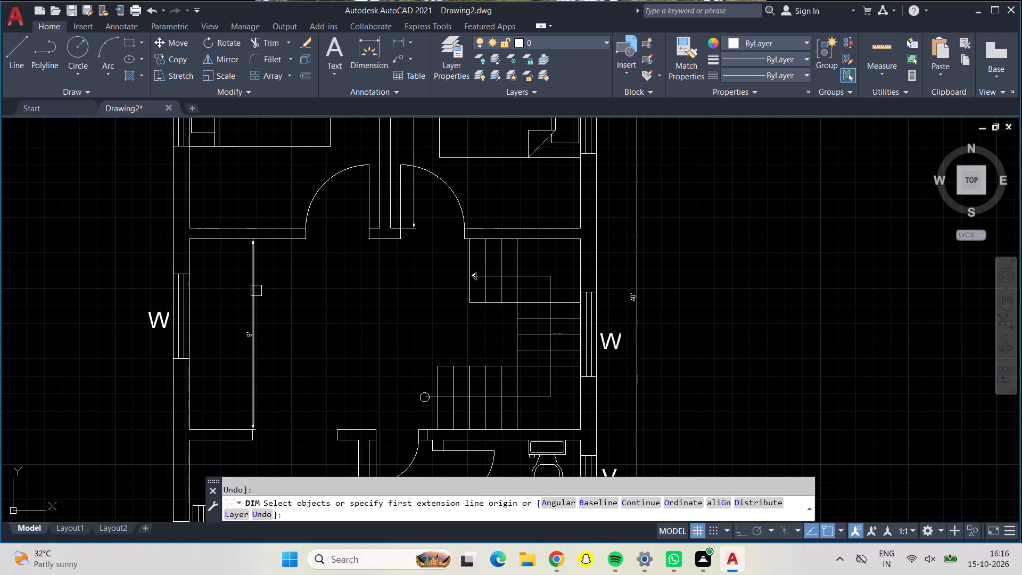
# Dimension the full inner width of the stair hall, placing the dimension line inside just below its upper wall.
pyautogui.click(189, 241)
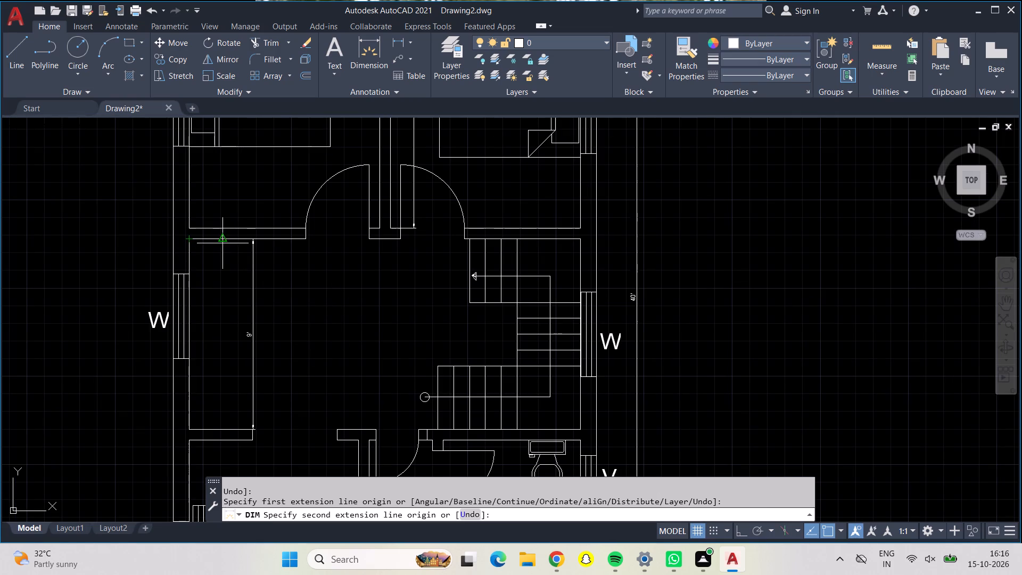
pyautogui.click(580, 241)
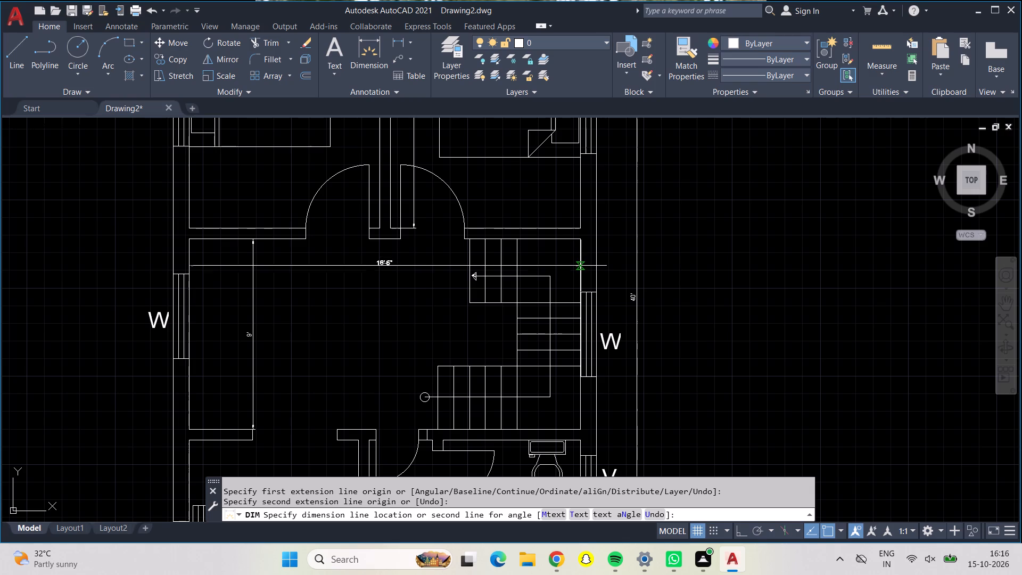
pyautogui.click(581, 266)
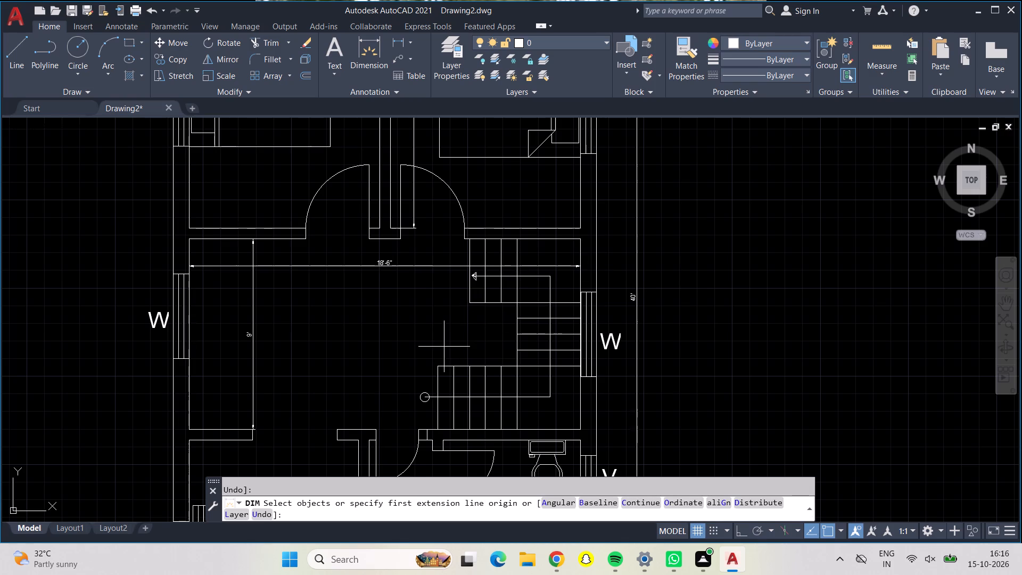
# Dimension the inner width of the front left sofa room, placing the dimension line just inside its upper wall.
pyautogui.moveTo(444, 347); pyautogui.dragTo(426, 130, button='middle')
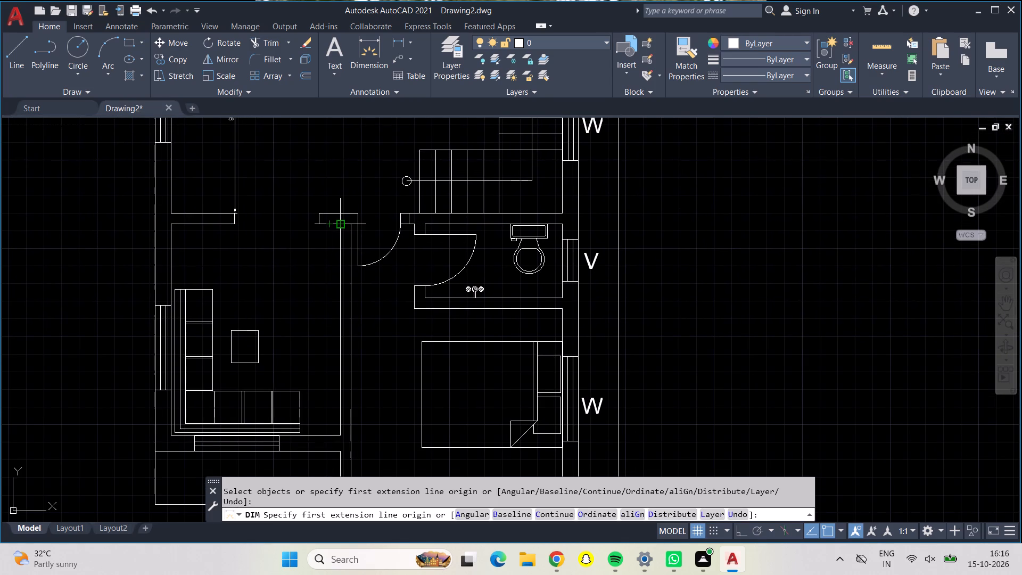
pyautogui.click(340, 228)
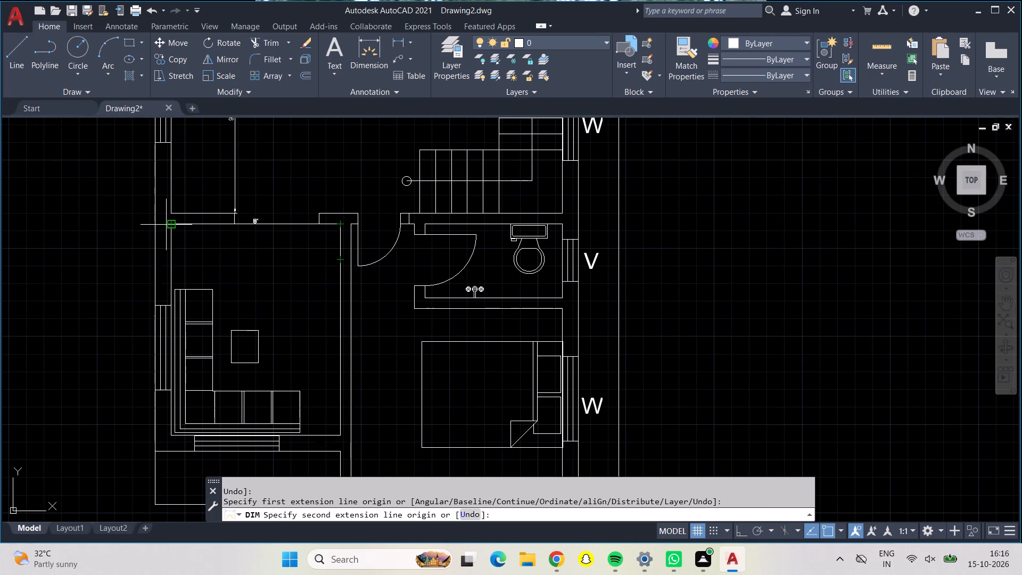
pyautogui.click(171, 225)
pyautogui.click(183, 248)
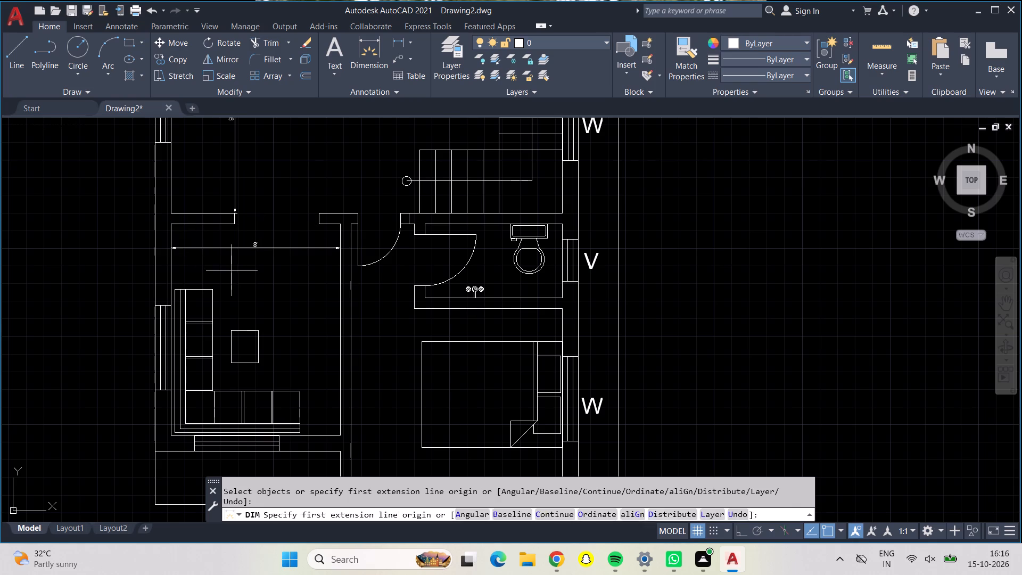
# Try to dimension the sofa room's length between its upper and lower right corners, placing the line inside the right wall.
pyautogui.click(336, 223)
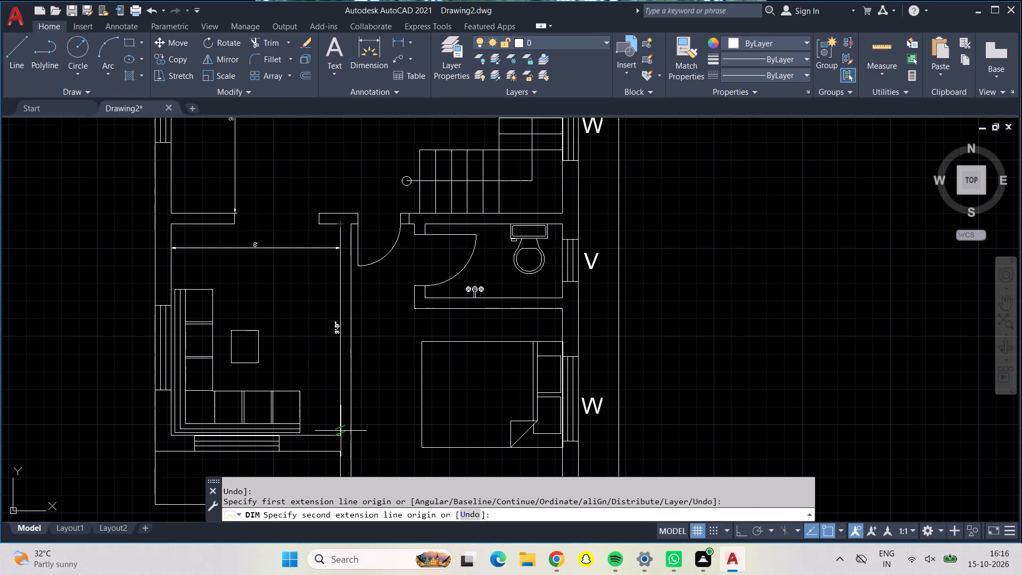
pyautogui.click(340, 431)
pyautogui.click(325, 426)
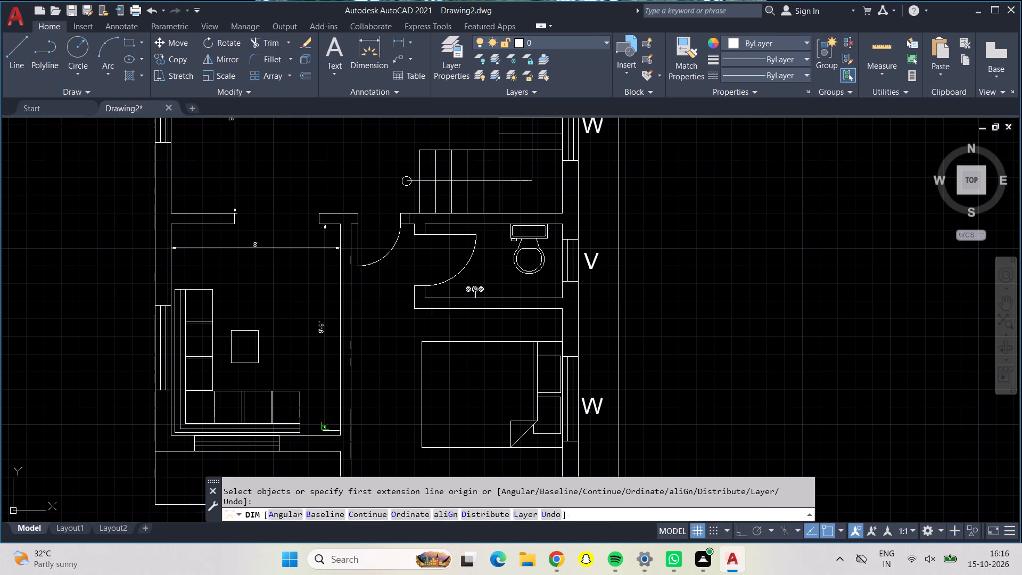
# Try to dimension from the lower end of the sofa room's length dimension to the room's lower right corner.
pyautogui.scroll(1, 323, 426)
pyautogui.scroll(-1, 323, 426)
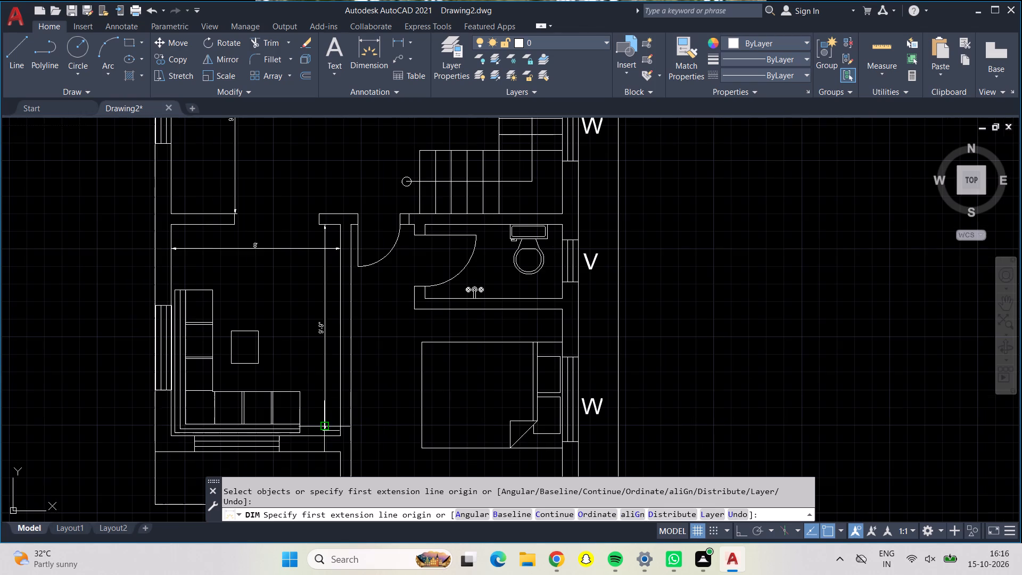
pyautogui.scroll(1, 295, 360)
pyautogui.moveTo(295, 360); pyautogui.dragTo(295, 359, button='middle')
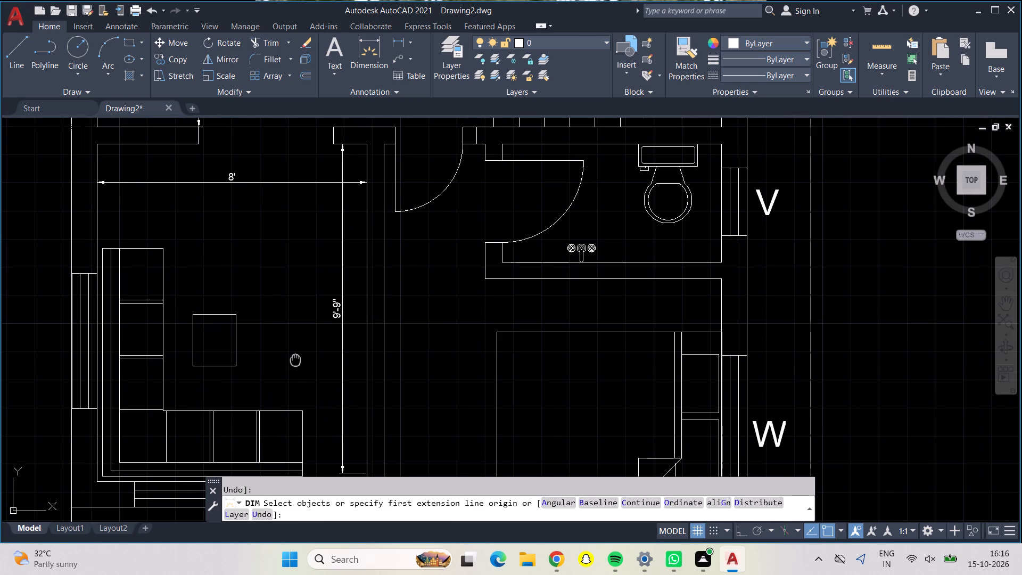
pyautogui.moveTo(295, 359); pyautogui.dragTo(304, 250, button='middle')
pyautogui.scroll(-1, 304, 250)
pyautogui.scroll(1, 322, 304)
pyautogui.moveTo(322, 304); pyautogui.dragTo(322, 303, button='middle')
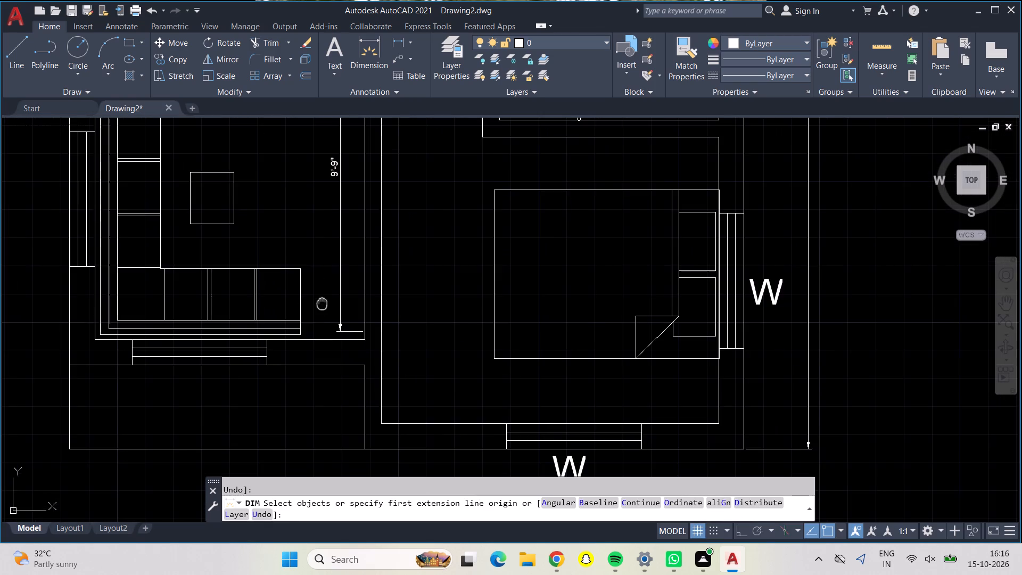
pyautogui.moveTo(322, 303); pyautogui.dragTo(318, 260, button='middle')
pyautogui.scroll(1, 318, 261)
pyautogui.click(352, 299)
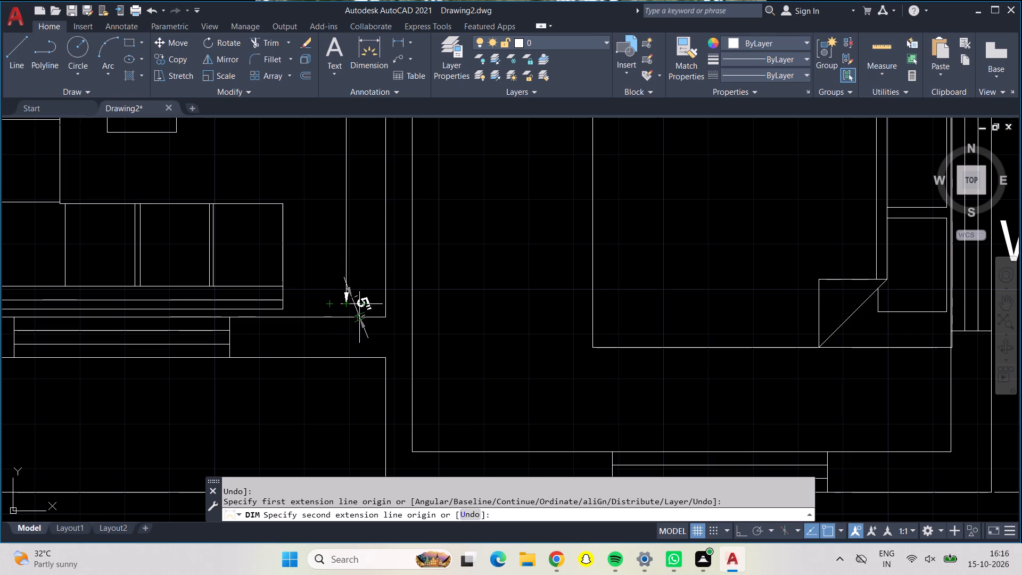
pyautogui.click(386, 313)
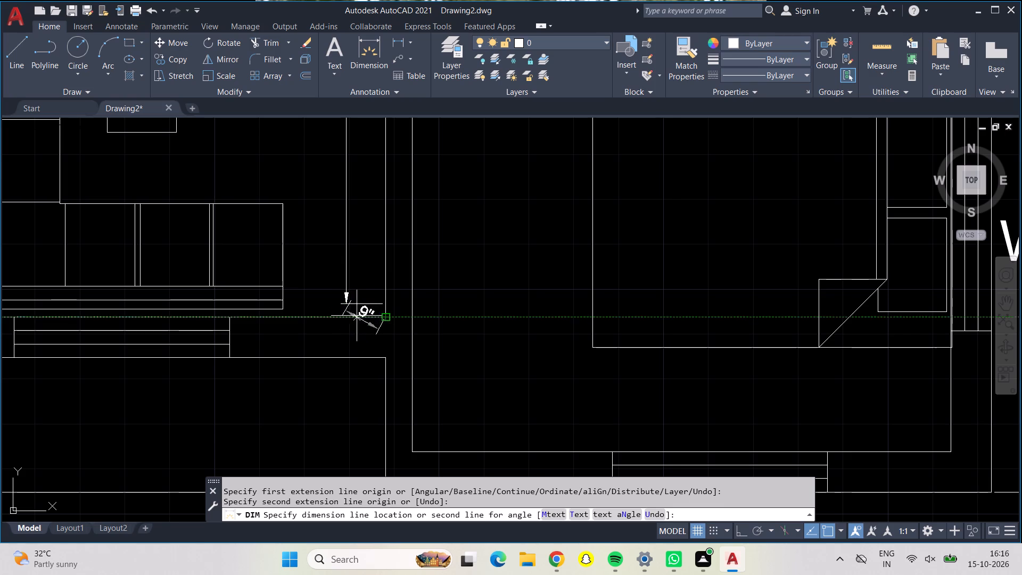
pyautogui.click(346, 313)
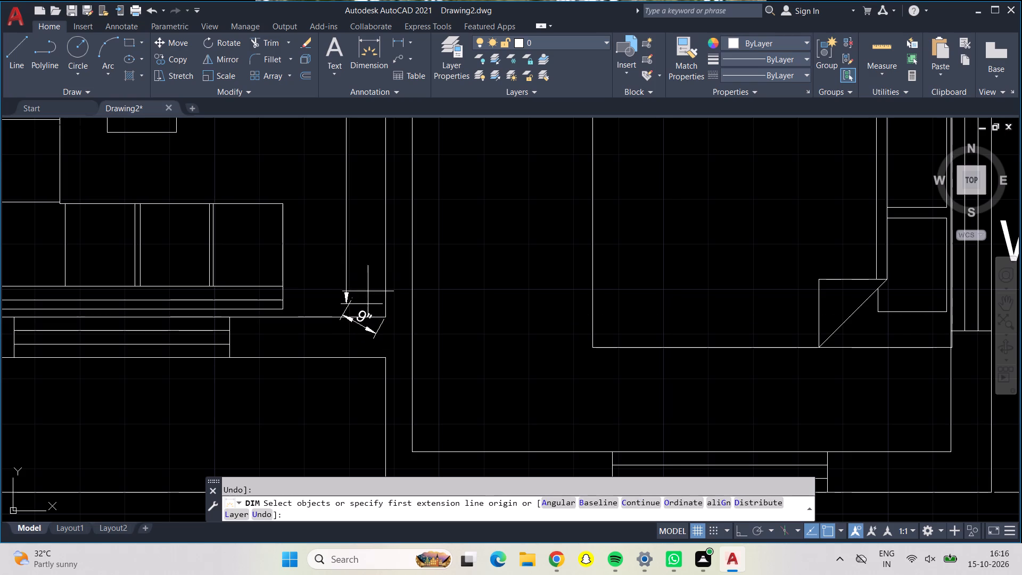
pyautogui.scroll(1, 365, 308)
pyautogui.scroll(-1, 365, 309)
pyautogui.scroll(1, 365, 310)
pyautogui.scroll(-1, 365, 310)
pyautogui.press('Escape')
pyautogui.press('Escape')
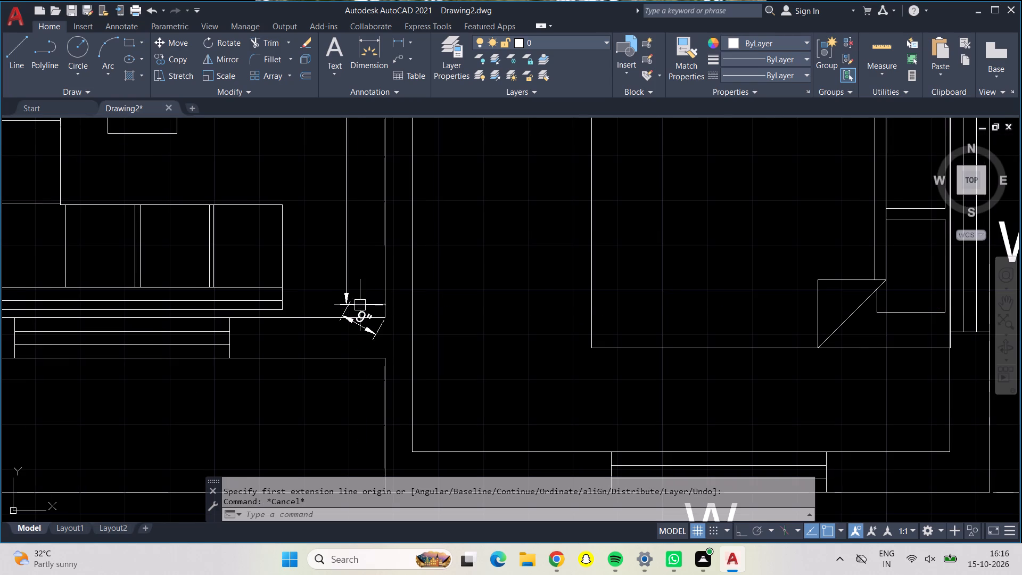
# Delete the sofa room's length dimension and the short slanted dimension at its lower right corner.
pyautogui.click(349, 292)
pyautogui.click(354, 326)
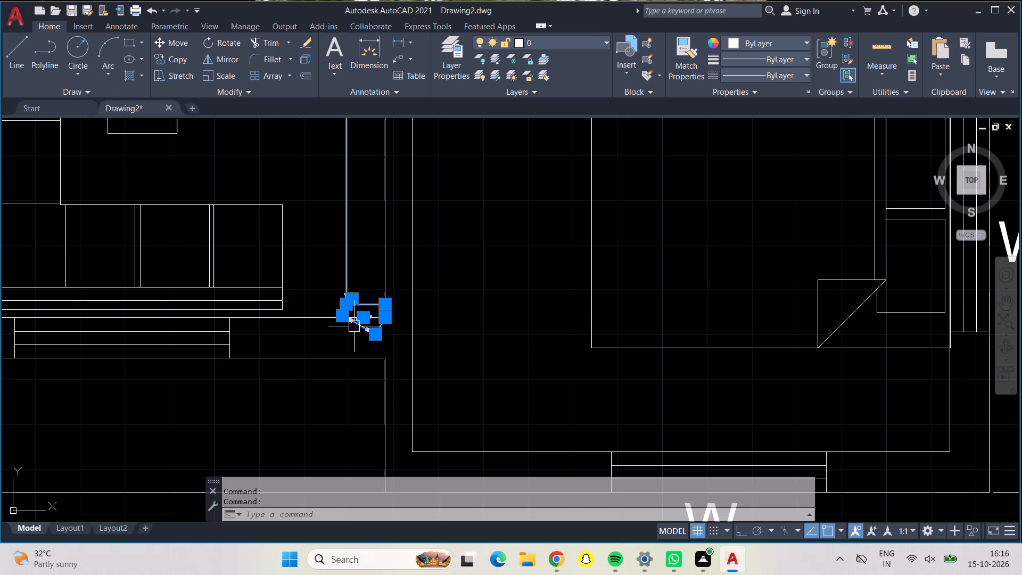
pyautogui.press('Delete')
# Dimension the sofa room's length from its upper right to its lower right inner corner, placing the line inside the right wall.
pyautogui.moveTo(343, 263); pyautogui.dragTo(339, 420, button='middle')
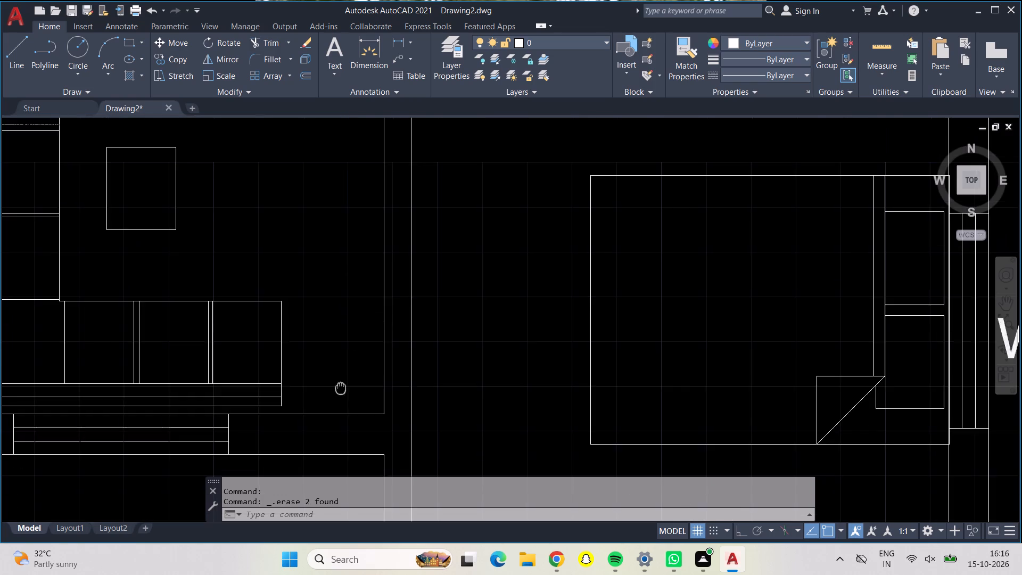
pyautogui.moveTo(339, 420); pyautogui.dragTo(327, 513, button='middle')
pyautogui.scroll(1, 323, 483)
pyautogui.scroll(-2, 318, 415)
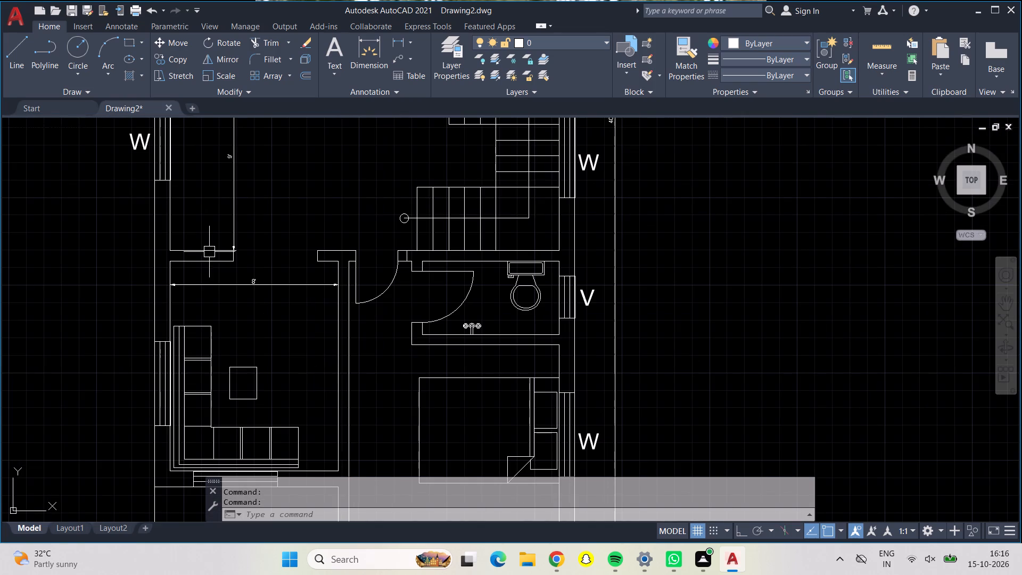
pyautogui.click(366, 43)
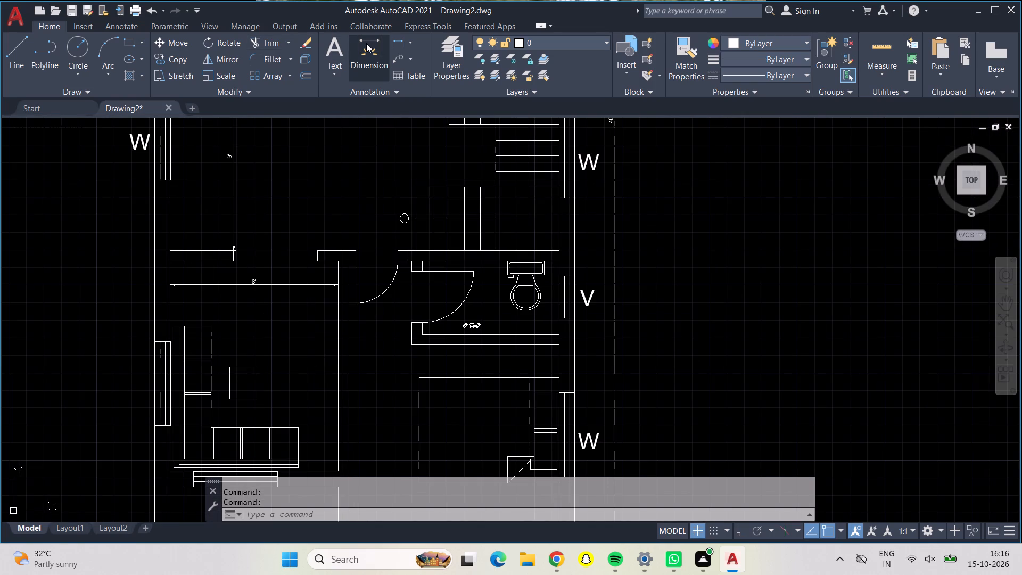
pyautogui.click(335, 260)
pyautogui.moveTo(332, 350); pyautogui.dragTo(326, 256, button='middle')
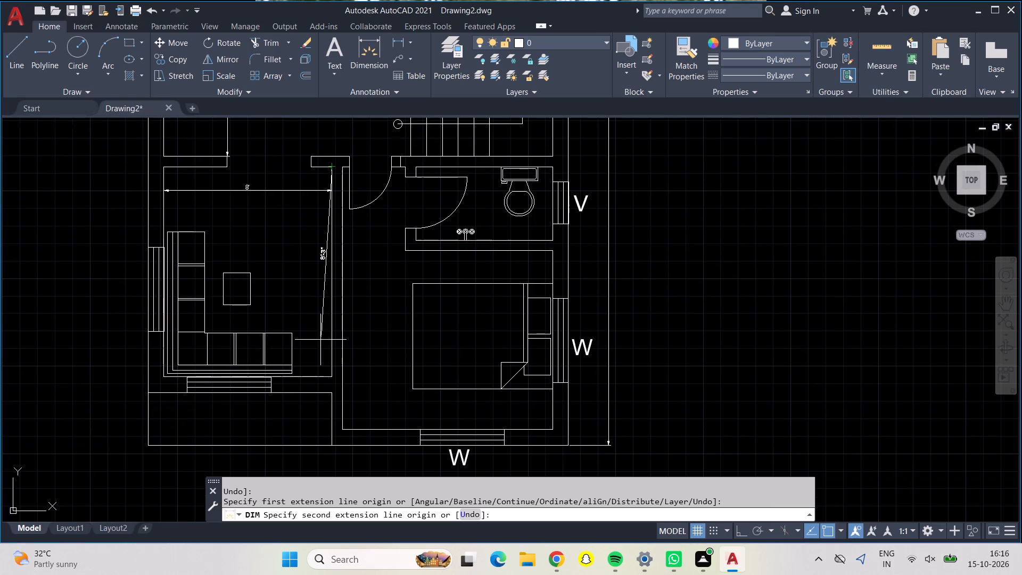
pyautogui.scroll(2, 330, 373)
pyautogui.scroll(-1, 330, 373)
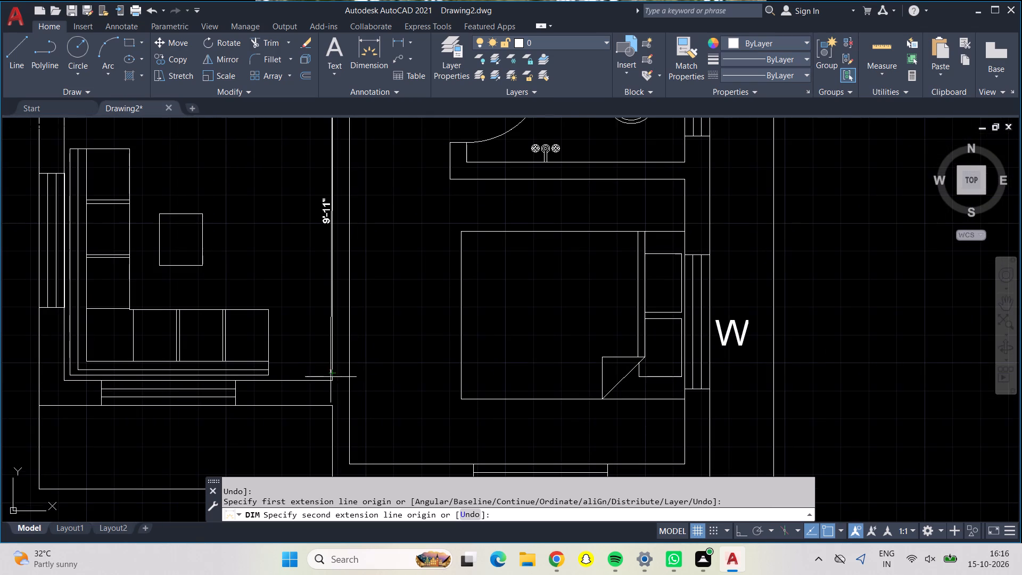
pyautogui.click(329, 380)
pyautogui.click(312, 368)
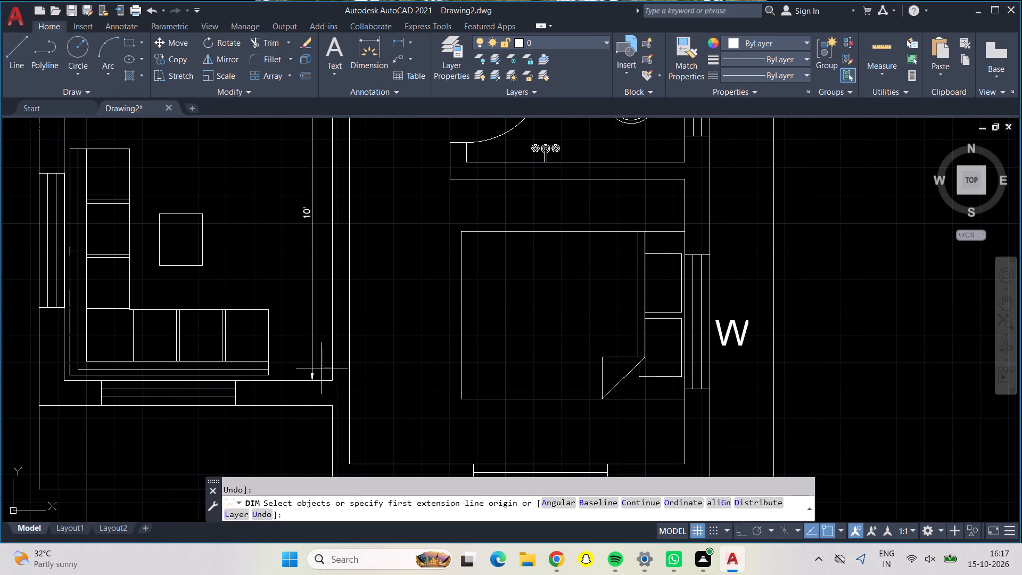
pyautogui.press('Escape')
pyautogui.press('Escape')
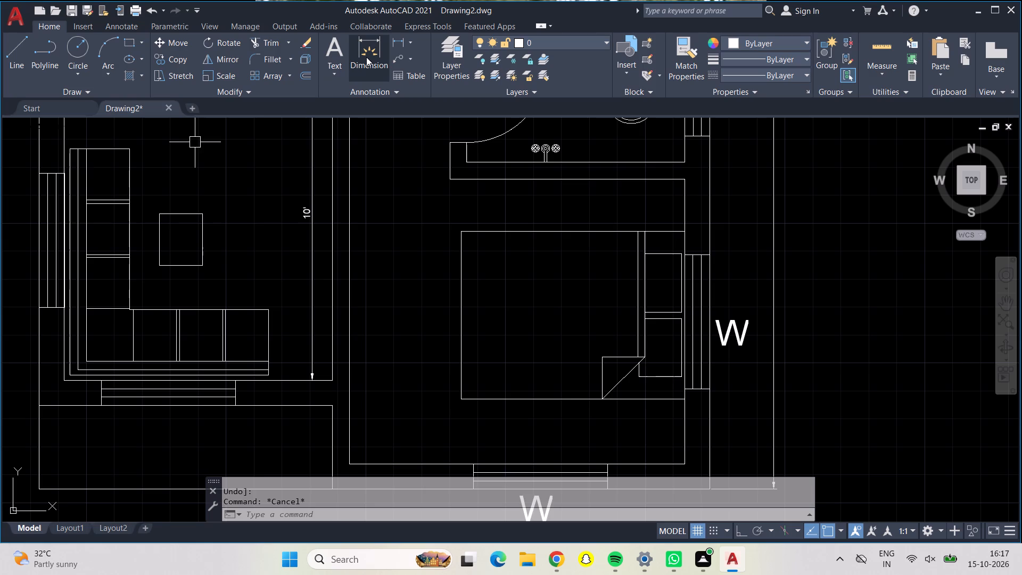
# Dimension the inner width and depth of the toilet beside the front bedroom, keeping both dimension lines inside the toilet.
pyautogui.click(366, 57)
pyautogui.scroll(1, 383, 182)
pyautogui.scroll(-1, 383, 182)
pyautogui.scroll(1, 384, 183)
pyautogui.scroll(-2, 390, 187)
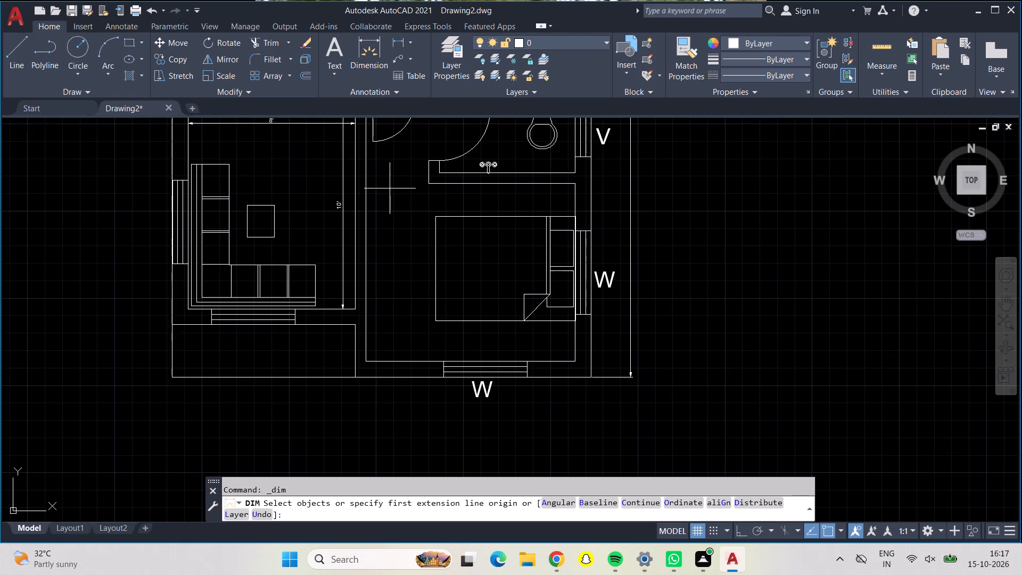
pyautogui.moveTo(391, 192); pyautogui.dragTo(303, 235, button='middle')
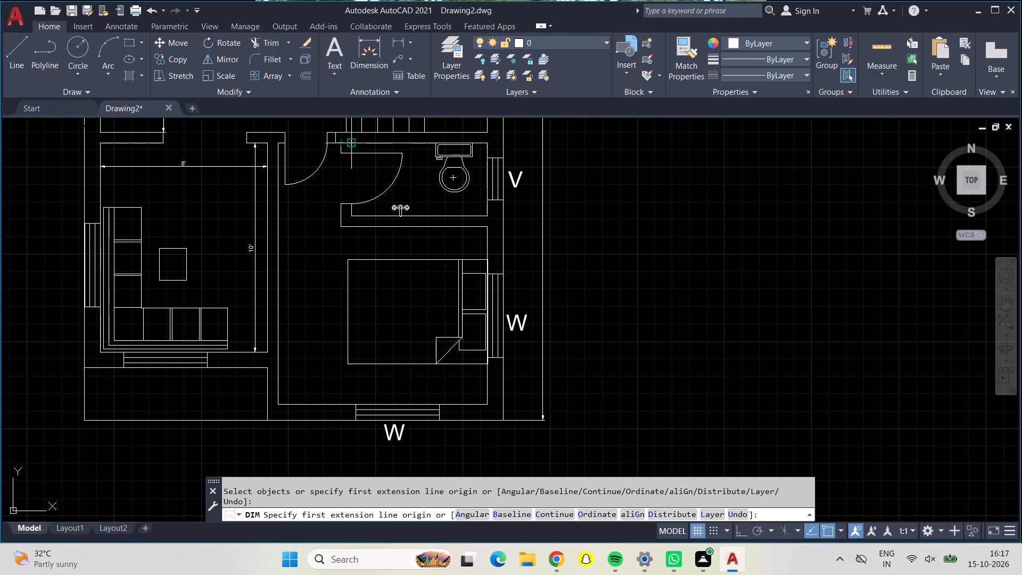
pyautogui.click(353, 145)
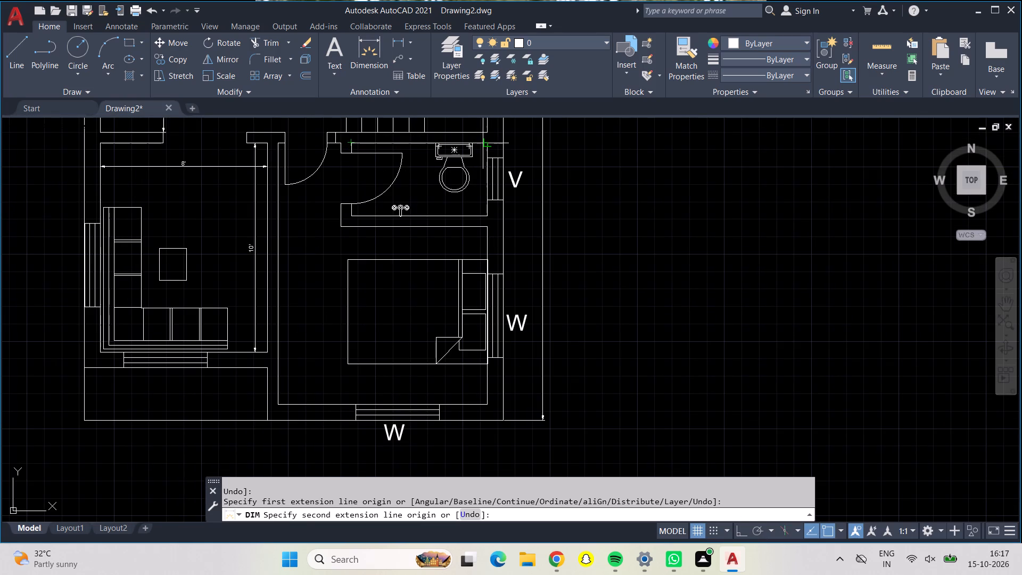
pyautogui.click(486, 143)
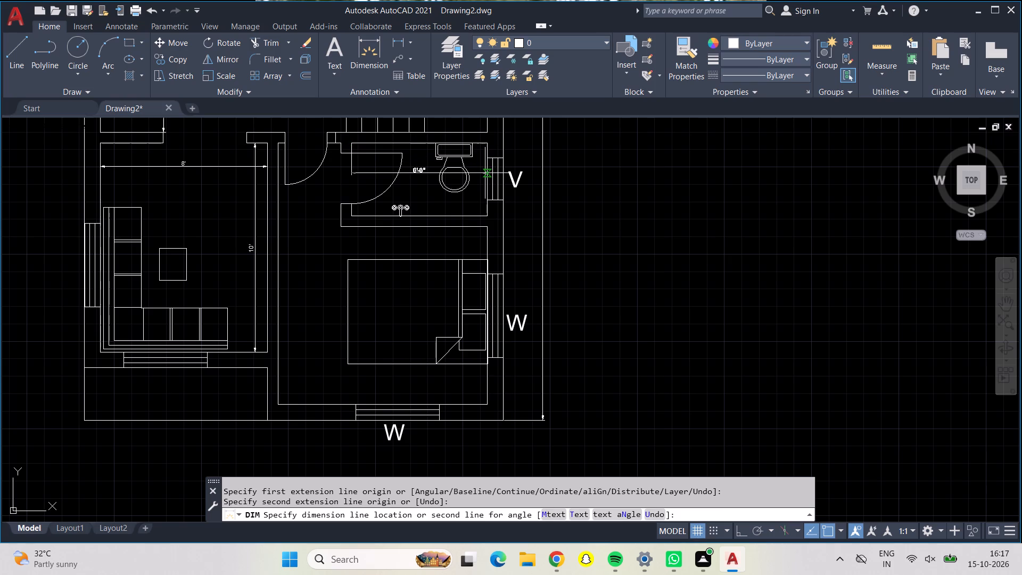
pyautogui.click(485, 173)
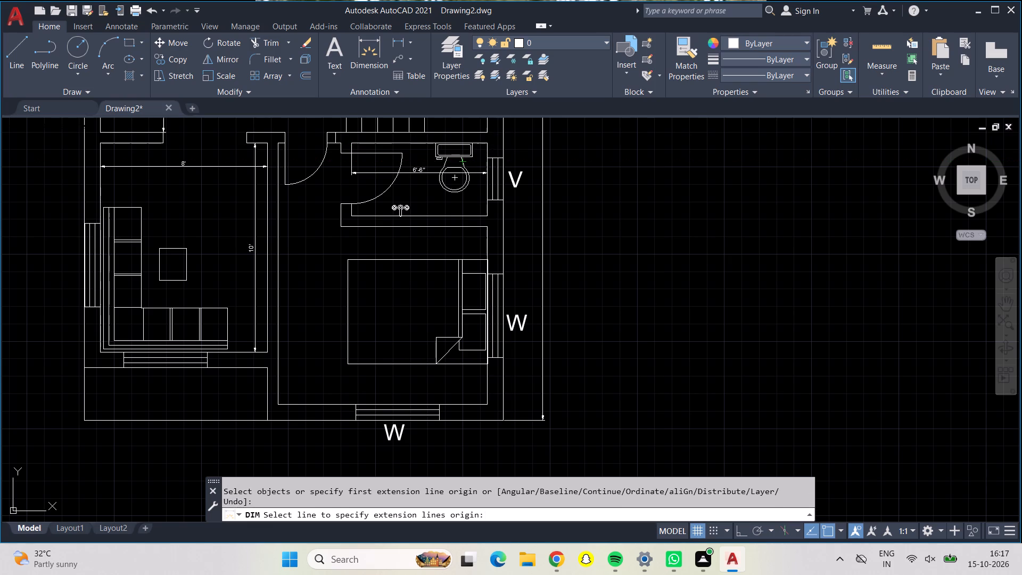
pyautogui.click(487, 143)
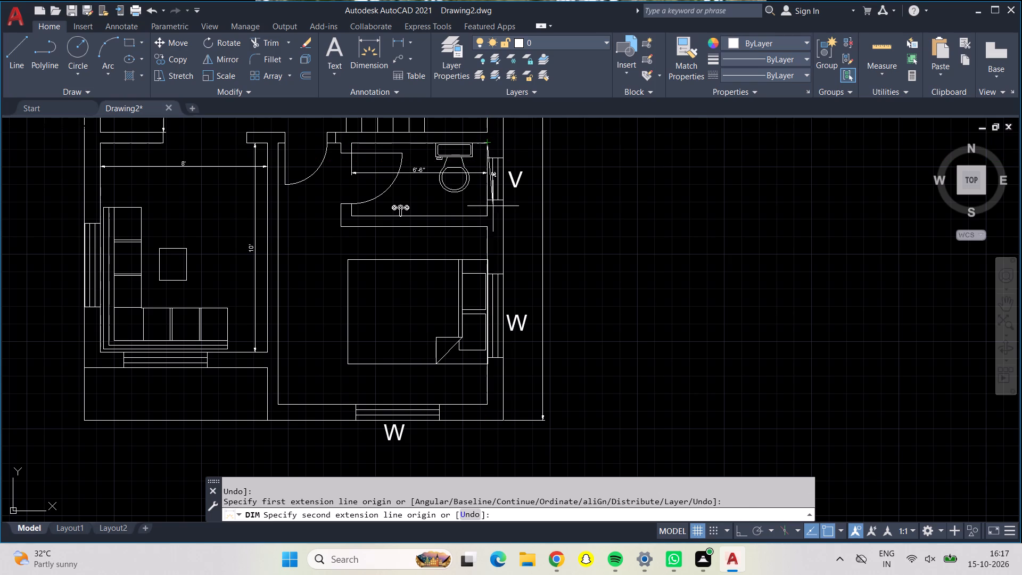
pyautogui.moveTo(489, 218); pyautogui.dragTo(482, 216)
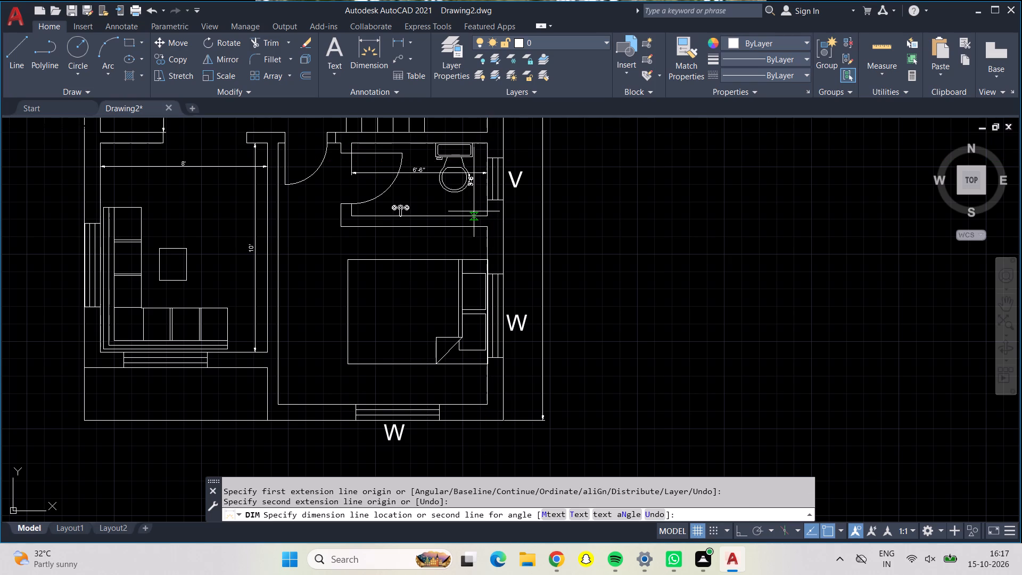
pyautogui.click(474, 211)
# Dimension the front bedroom's inner depth and width, placing the depth line through the bed and the width line below it.
pyautogui.scroll(1, 475, 194)
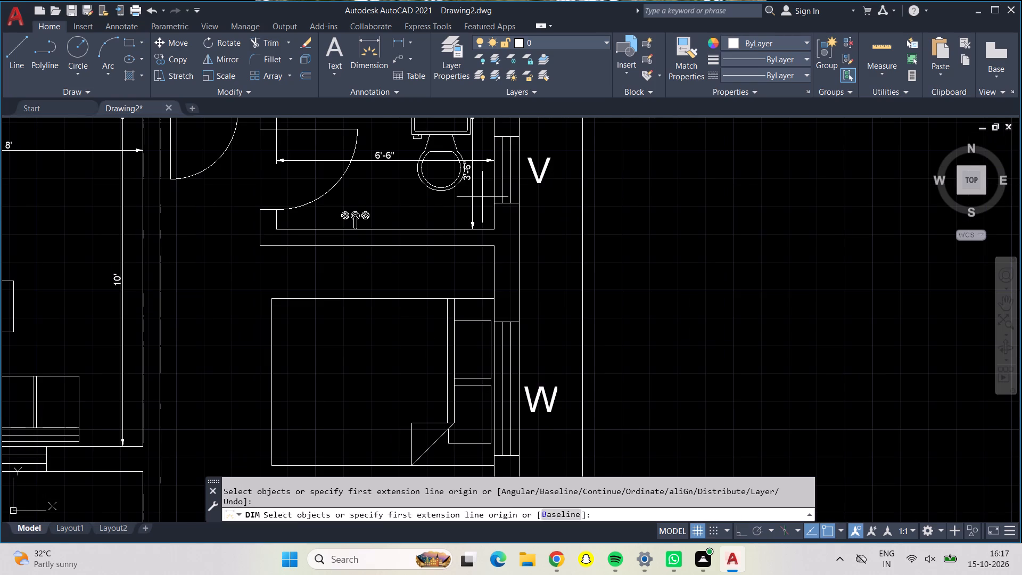
pyautogui.moveTo(434, 272); pyautogui.dragTo(430, 264, button='middle')
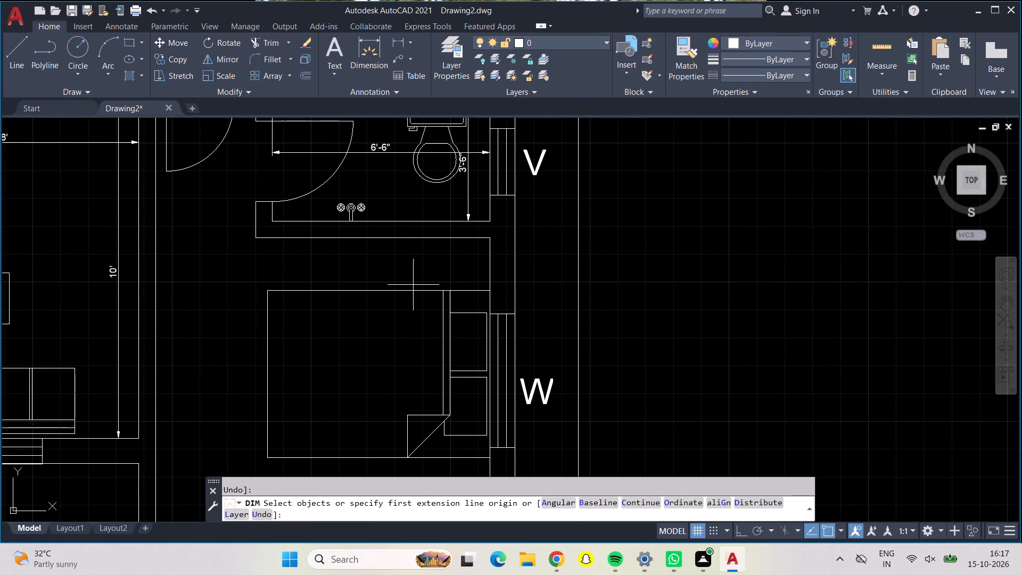
pyautogui.scroll(-1, 424, 281)
pyautogui.moveTo(426, 280); pyautogui.dragTo(395, 251, button='middle')
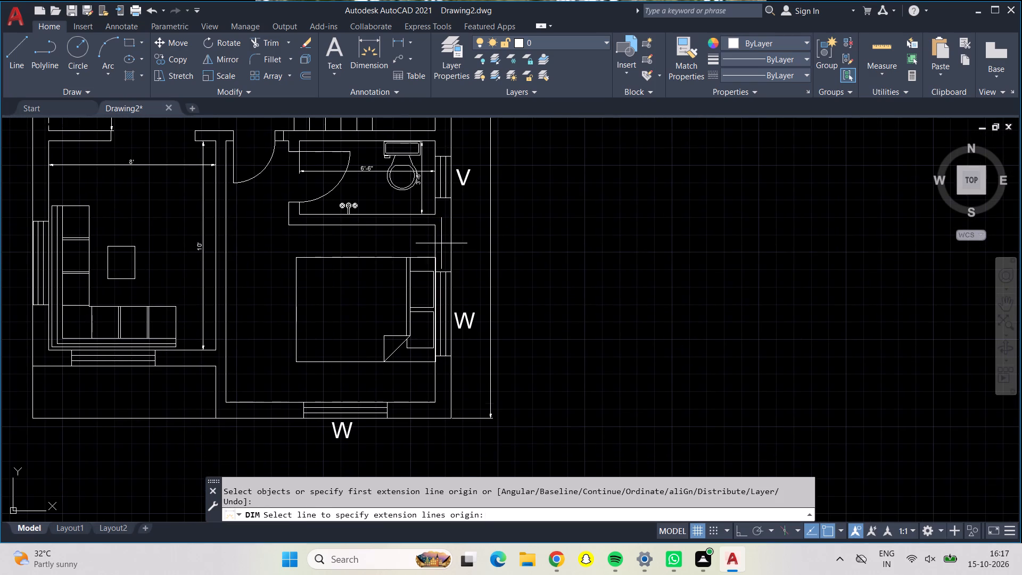
pyautogui.click(434, 228)
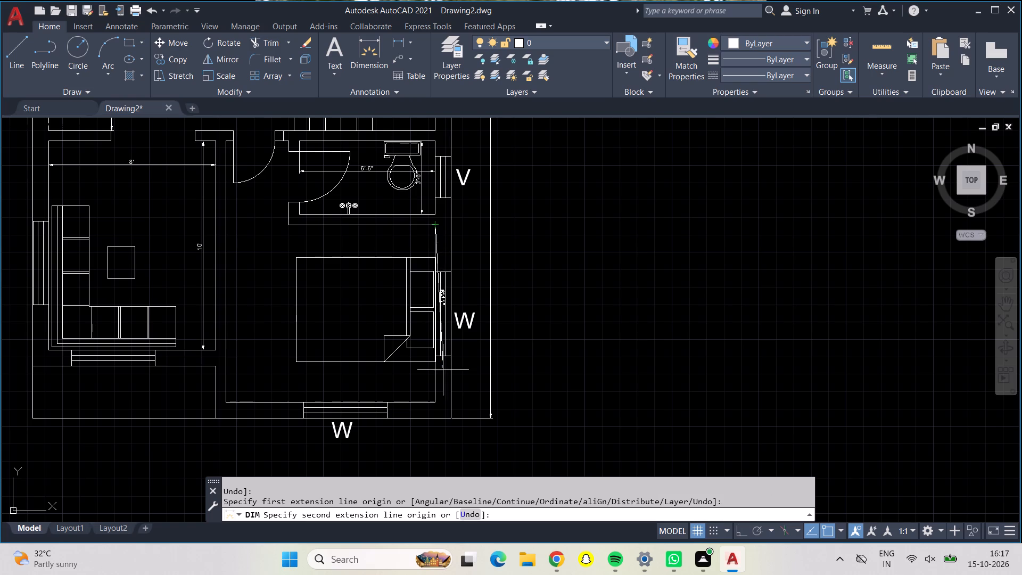
pyautogui.click(432, 398)
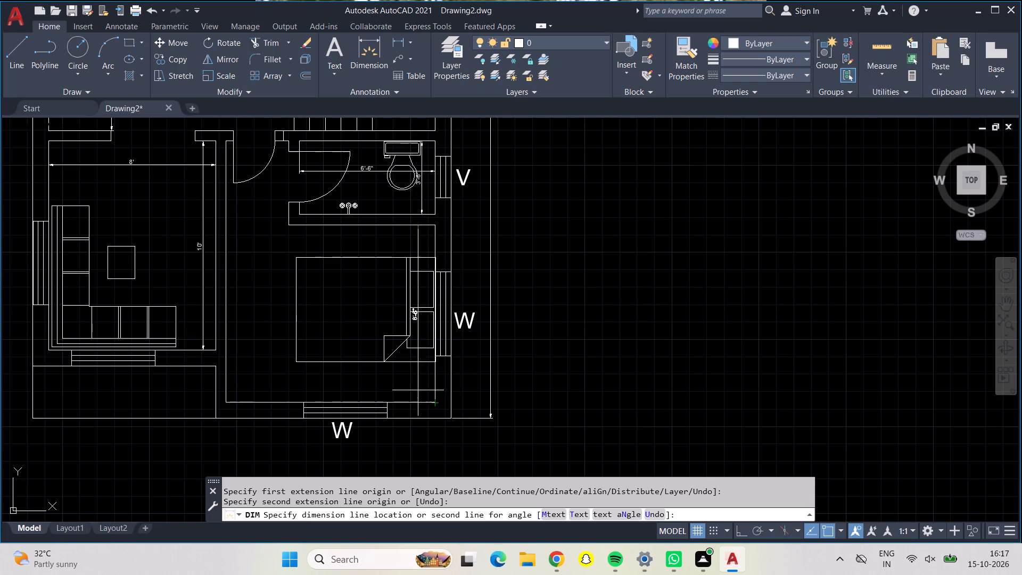
pyautogui.click(380, 377)
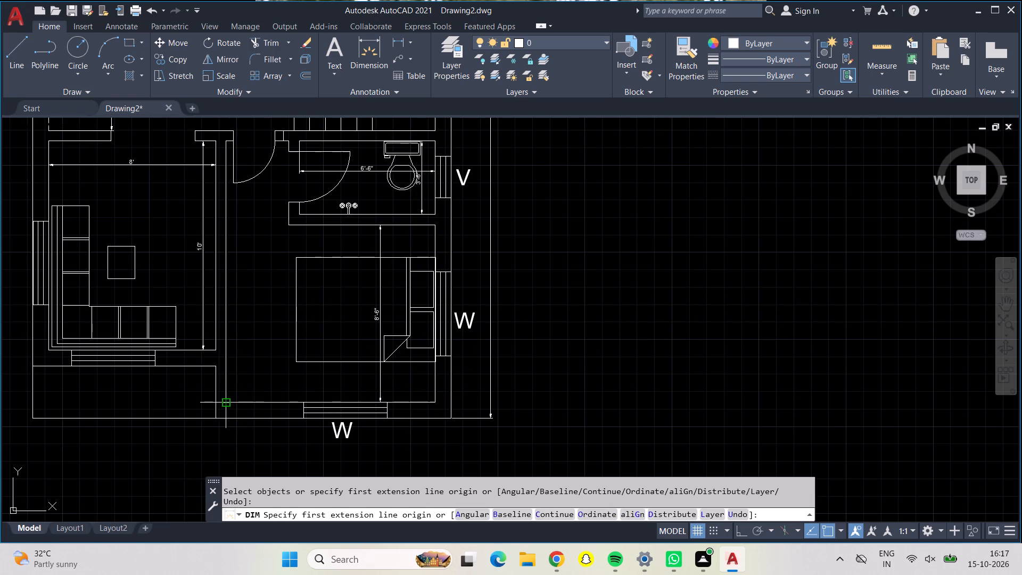
pyautogui.moveTo(227, 401); pyautogui.dragTo(243, 397)
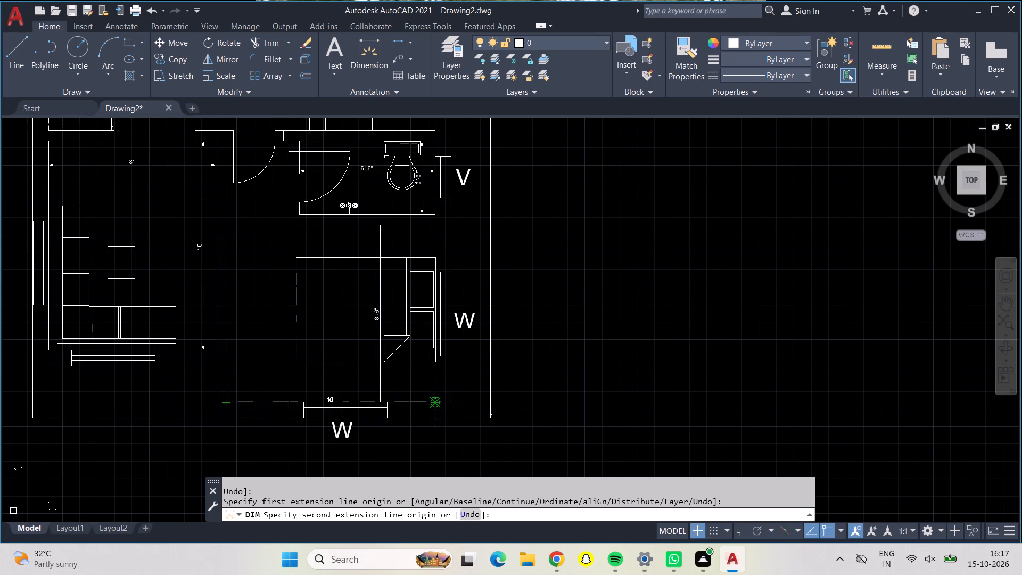
pyautogui.click(435, 399)
pyautogui.click(431, 386)
pyautogui.scroll(-1, 417, 398)
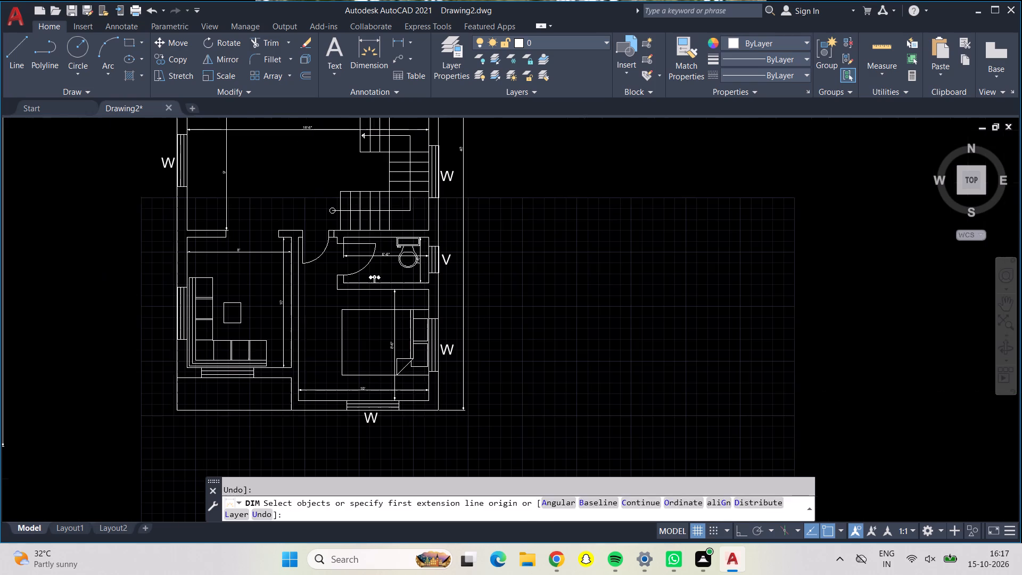
pyautogui.moveTo(319, 319); pyautogui.dragTo(324, 408, button='middle')
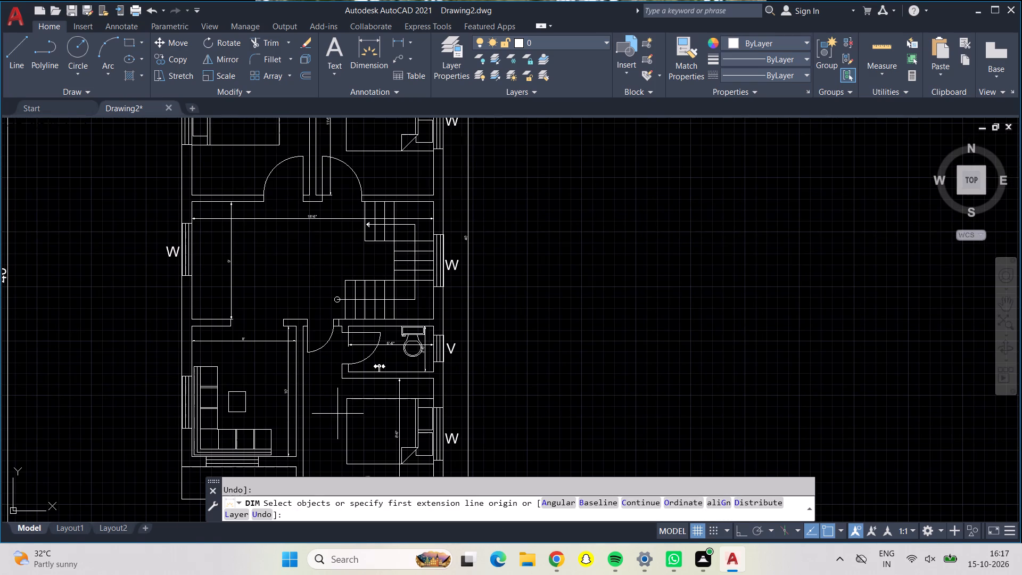
pyautogui.moveTo(312, 250); pyautogui.dragTo(300, 413, button='middle')
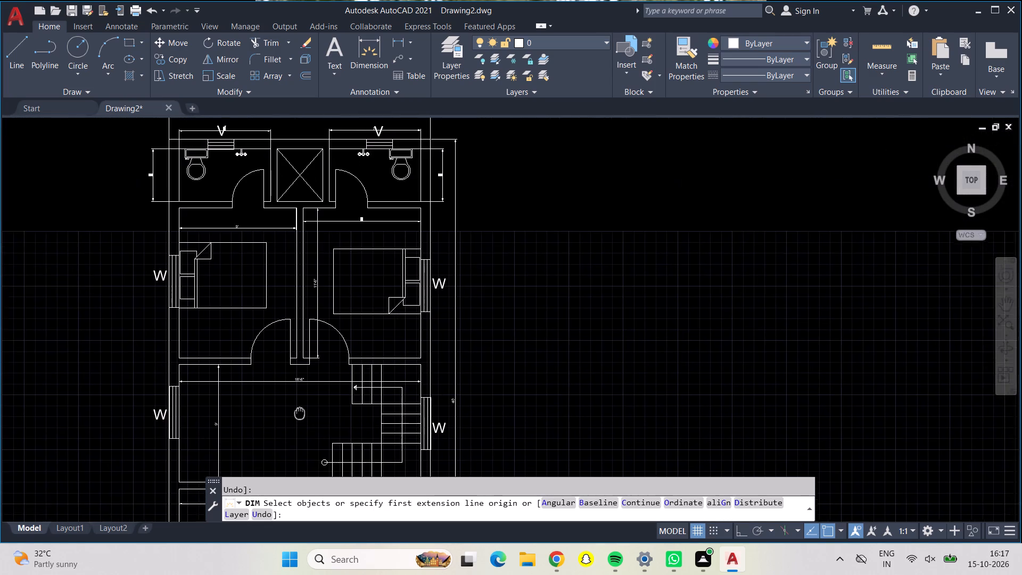
pyautogui.moveTo(300, 413); pyautogui.dragTo(308, 429, button='middle')
pyautogui.press('Escape')
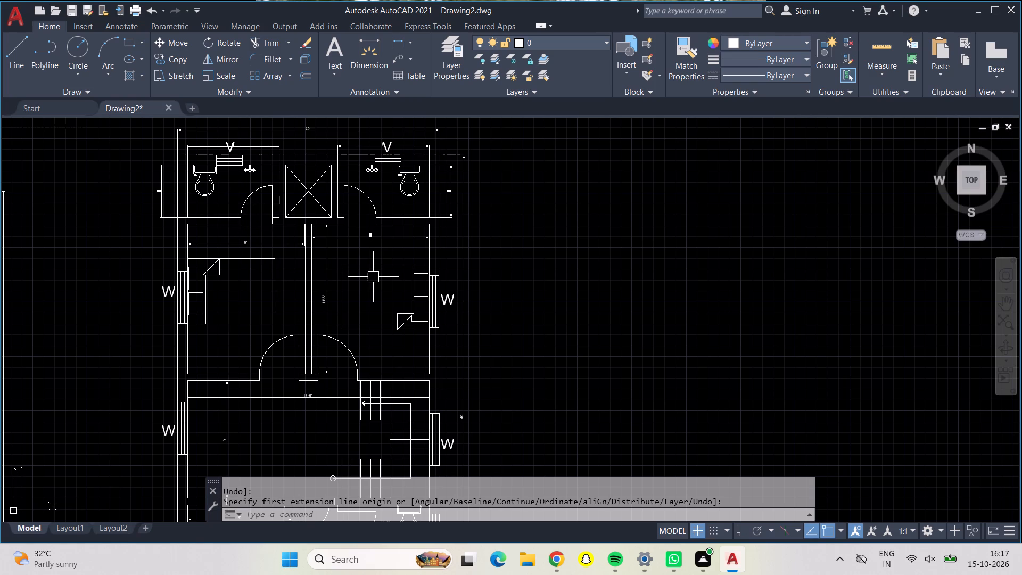
# Create a centred multiline text box with 8" text height above the bed in the right rear bedroom.
pyautogui.scroll(1, 373, 278)
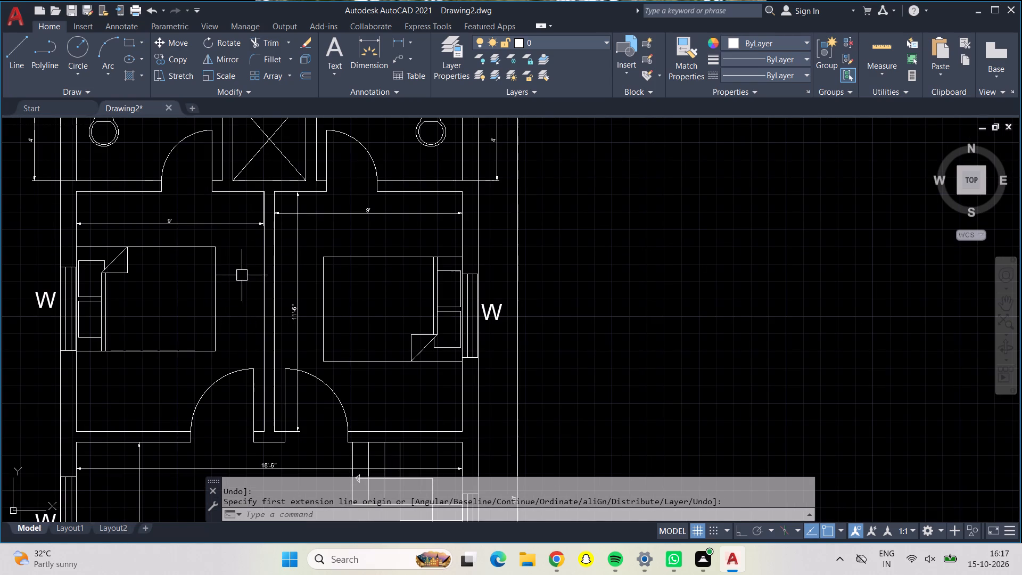
pyautogui.click(334, 48)
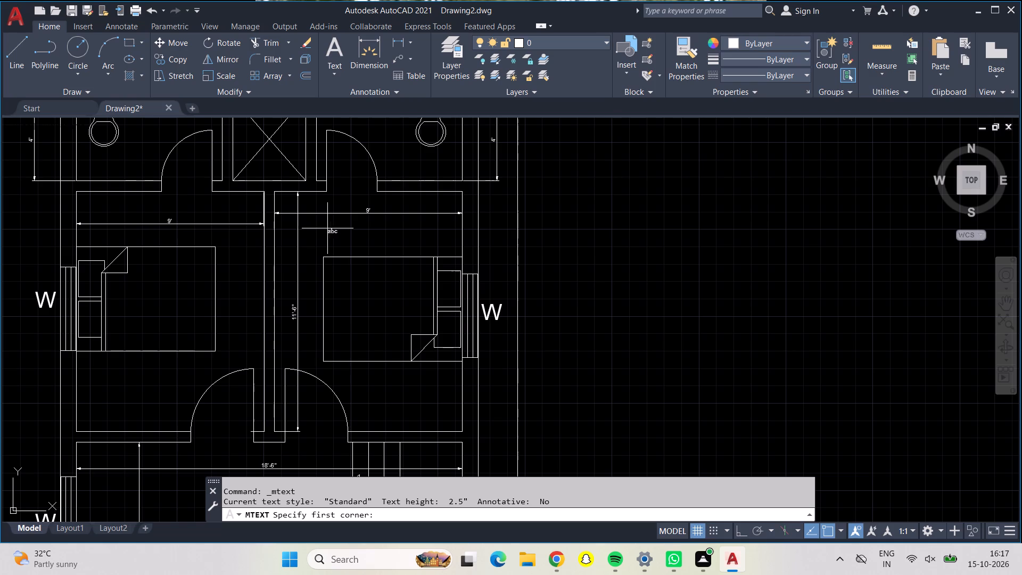
pyautogui.click(314, 215)
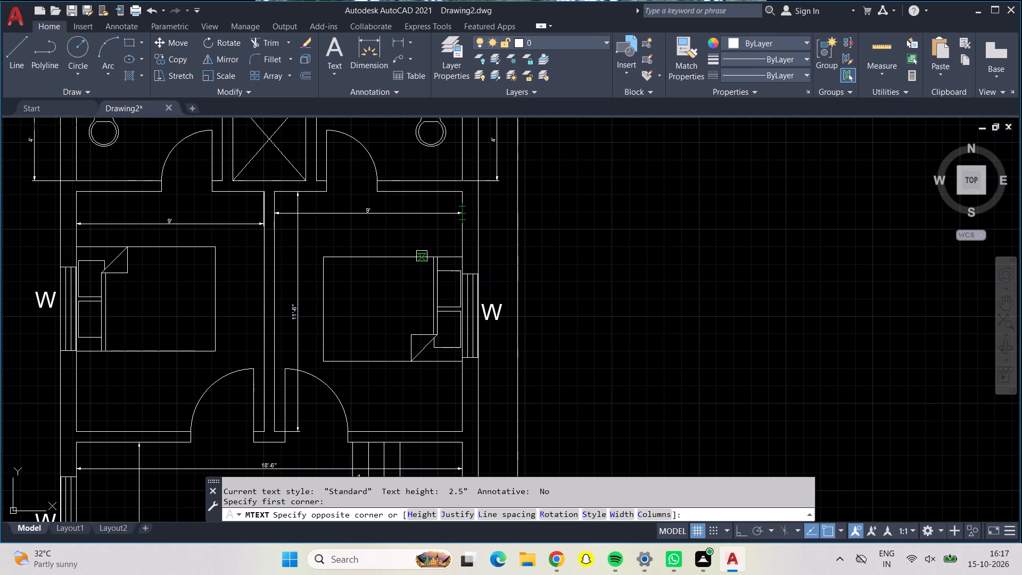
pyautogui.click(455, 256)
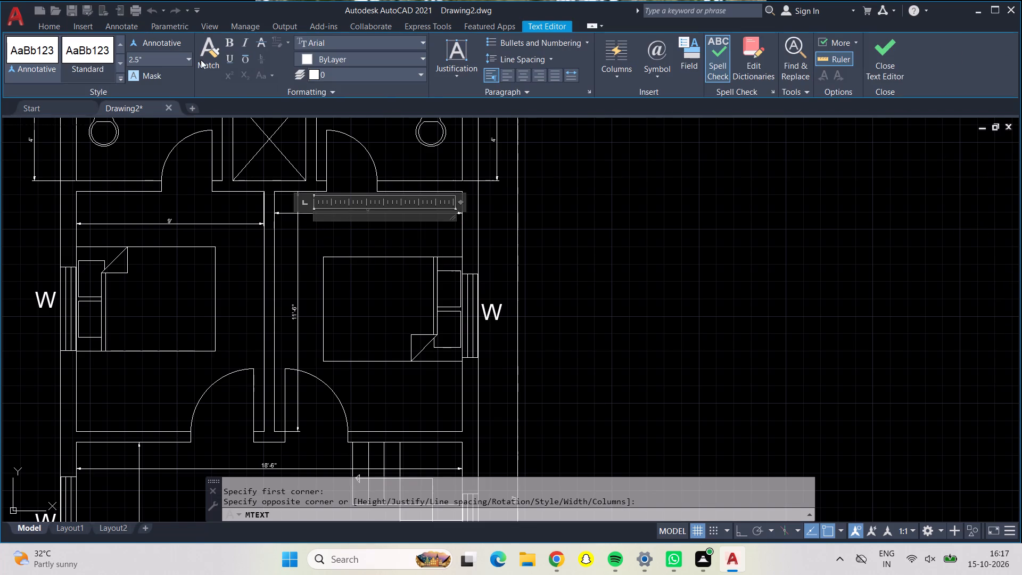
pyautogui.click(189, 58)
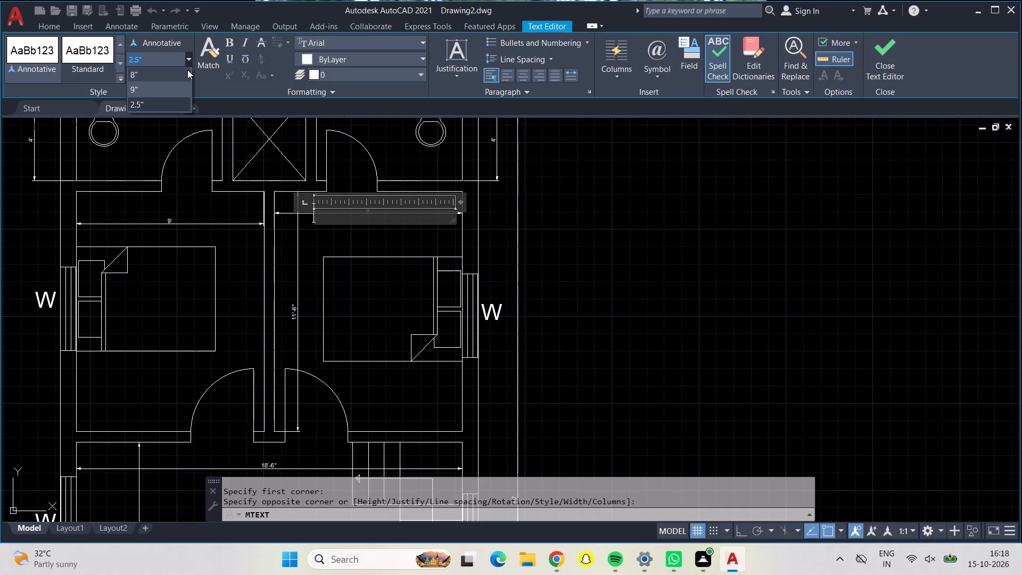
pyautogui.click(187, 70)
pyautogui.click(524, 76)
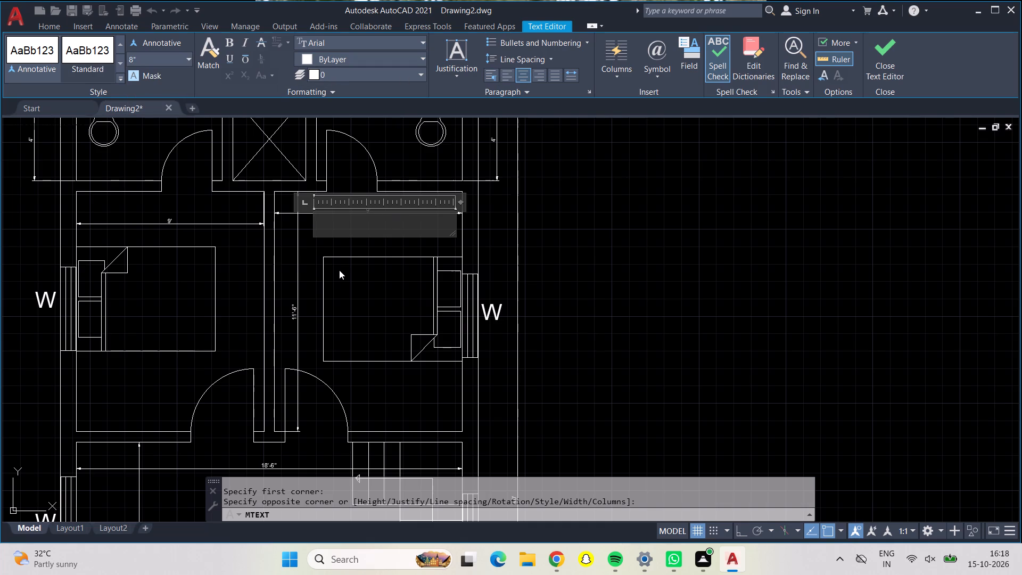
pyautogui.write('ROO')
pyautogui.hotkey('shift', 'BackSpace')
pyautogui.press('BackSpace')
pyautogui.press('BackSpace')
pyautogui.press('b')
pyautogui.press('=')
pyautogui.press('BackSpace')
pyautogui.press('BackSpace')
# Enter the right rear bedroom's label as BED ROOM with 9'0" X 11'6" on the second line.
pyautogui.write('BED ROOM')
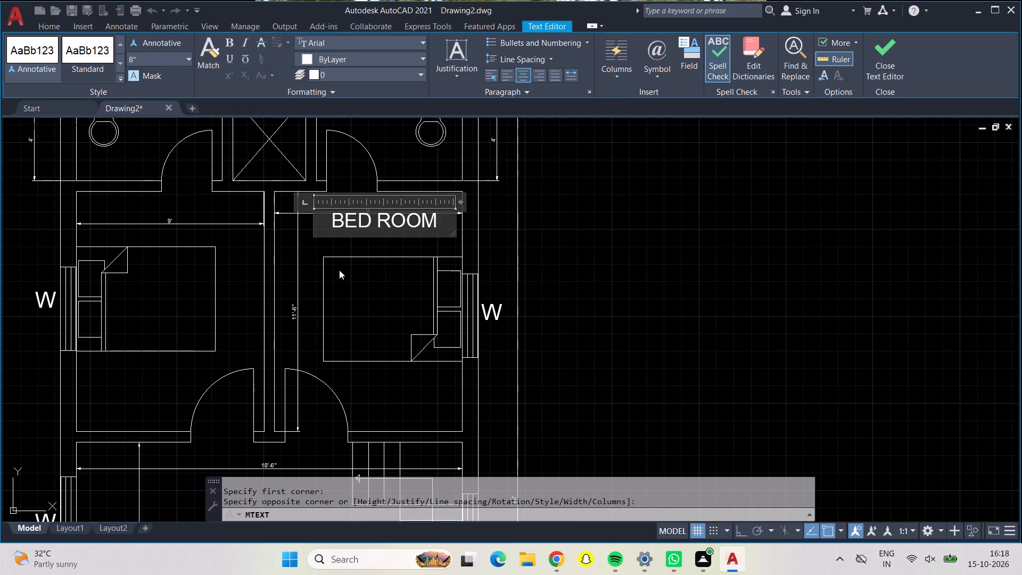
pyautogui.hotkey('shift', 'space')
pyautogui.hotkey('shift', 'Return')
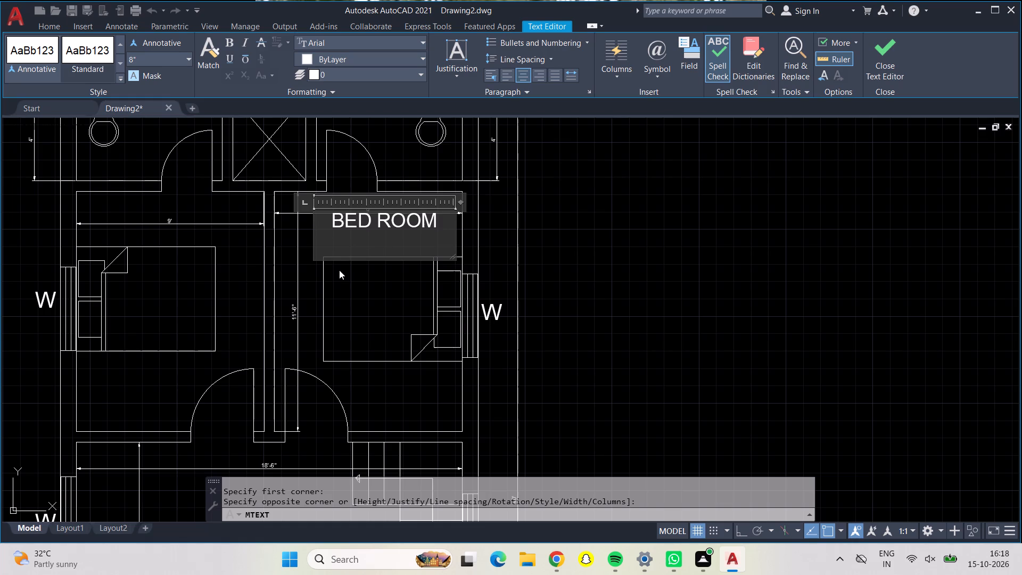
pyautogui.write('9\'0"')
pyautogui.press('space')
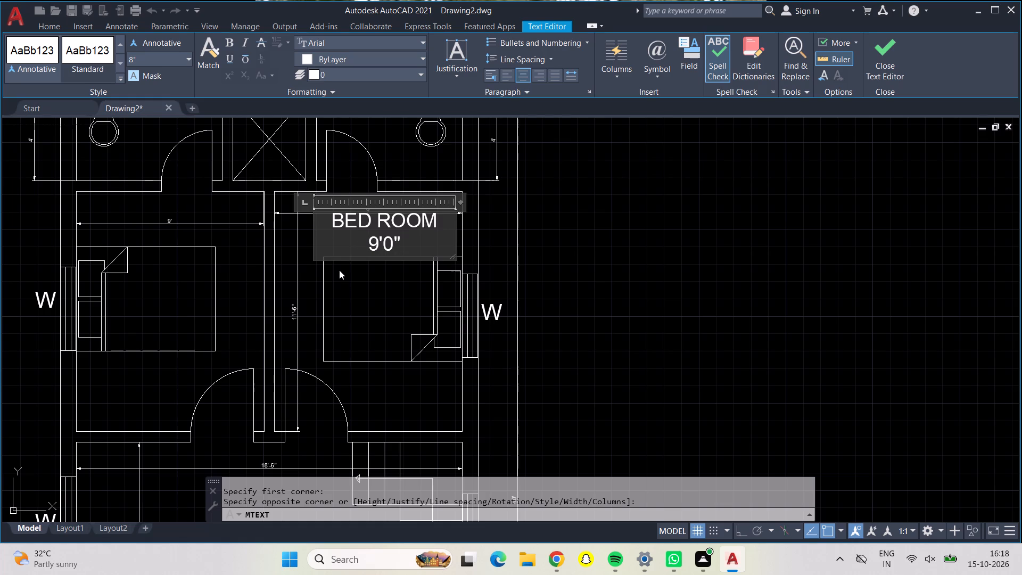
pyautogui.write('X')
pyautogui.press('space')
pyautogui.write('11\'6"')
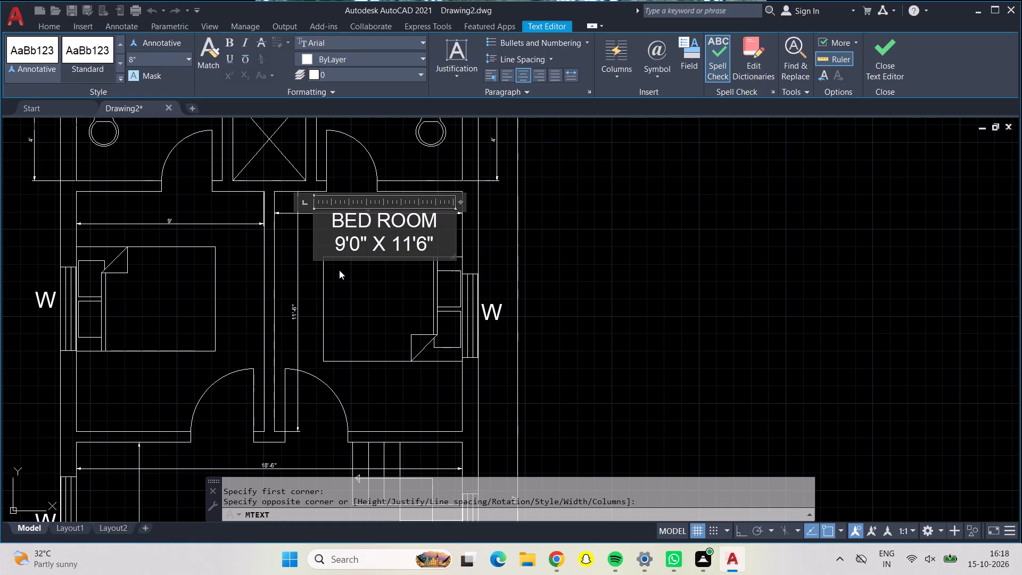
pyautogui.click(366, 310)
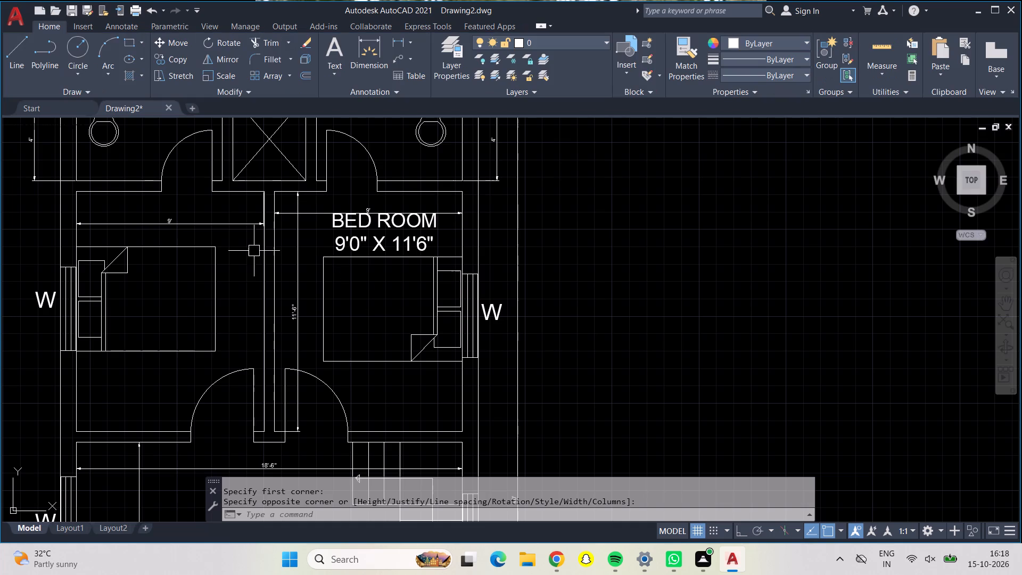
# Delete the width and length dimensions inside the right rear bedroom.
pyautogui.click(299, 223)
pyautogui.click(304, 212)
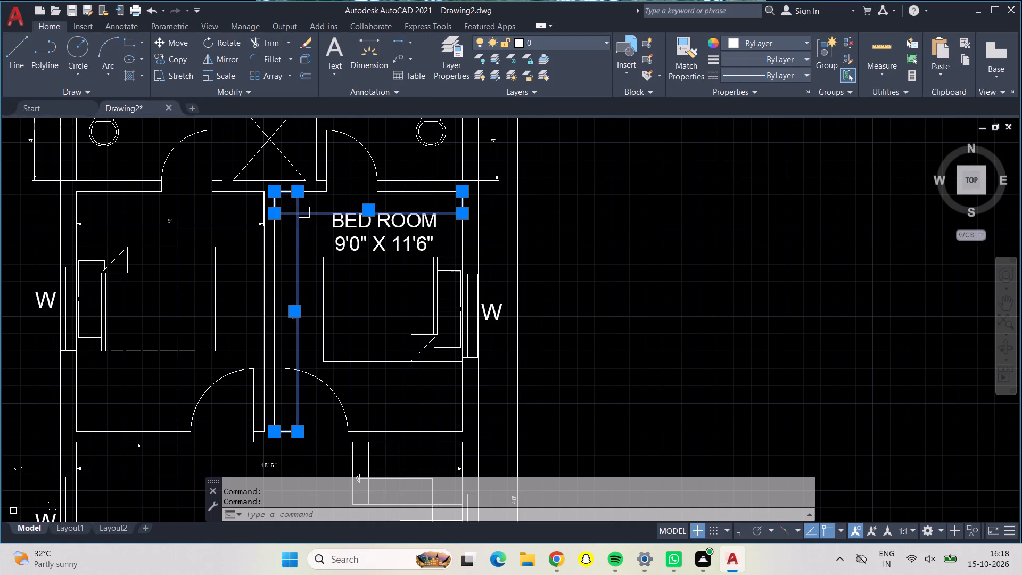
pyautogui.press('Delete')
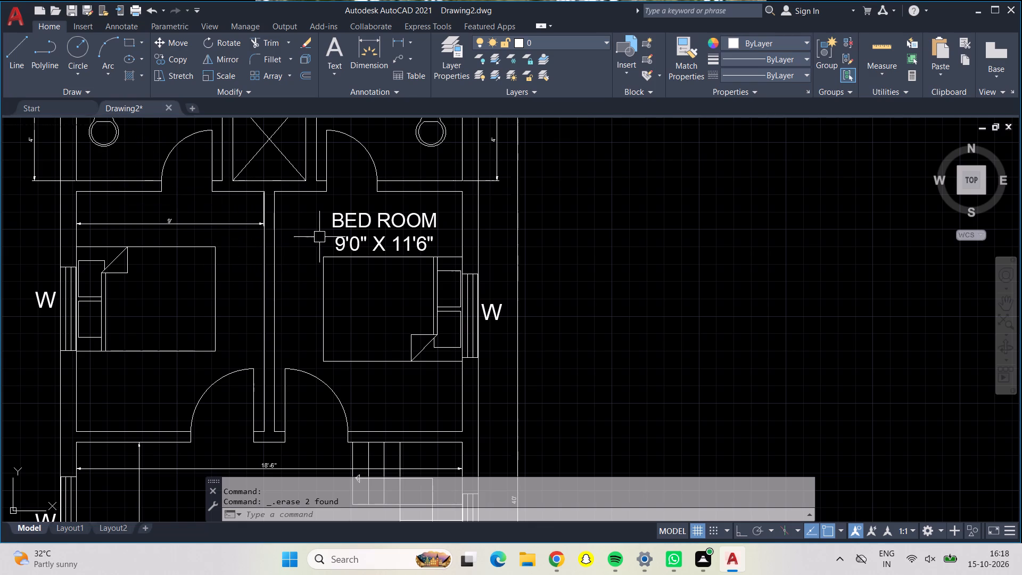
# Create a centred multiline text box with 8" text height above the bed in the left rear bedroom.
pyautogui.click(337, 60)
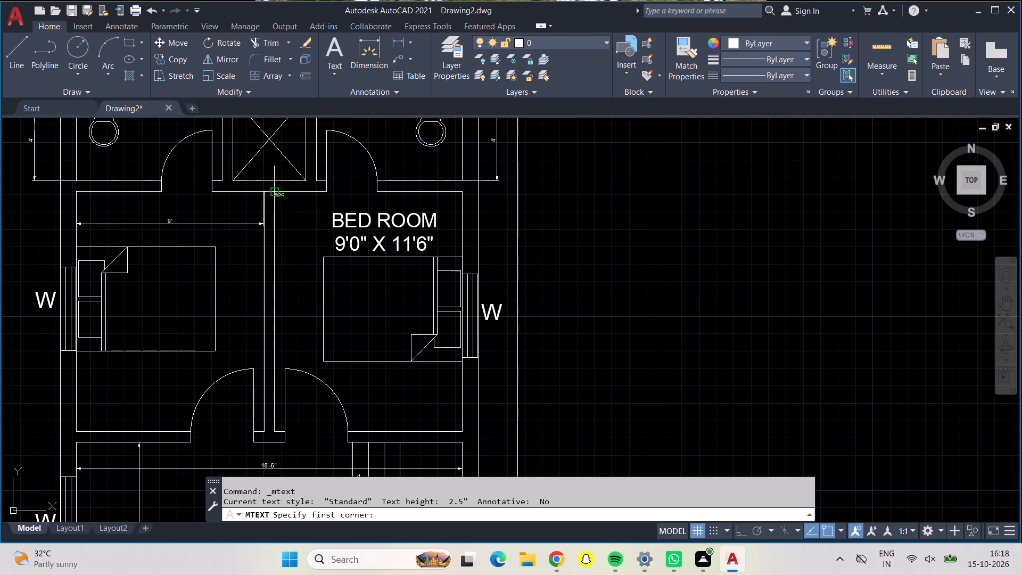
pyautogui.click(113, 203)
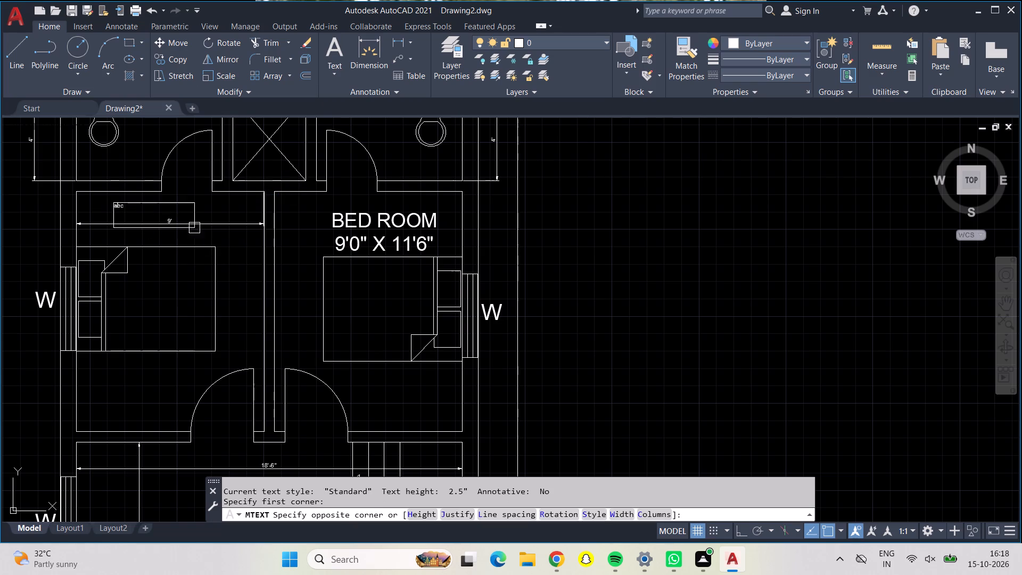
pyautogui.click(253, 242)
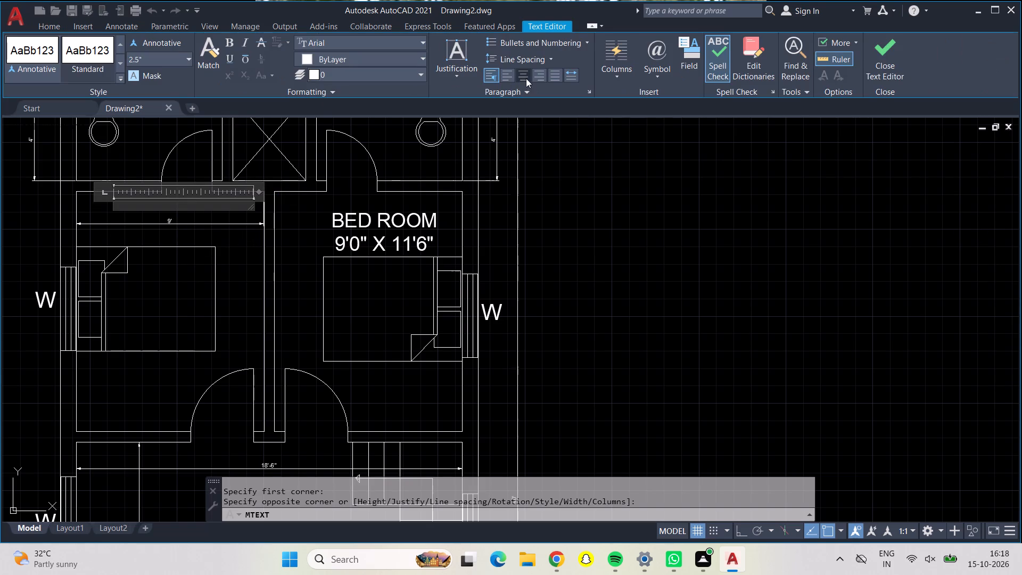
pyautogui.click(525, 82)
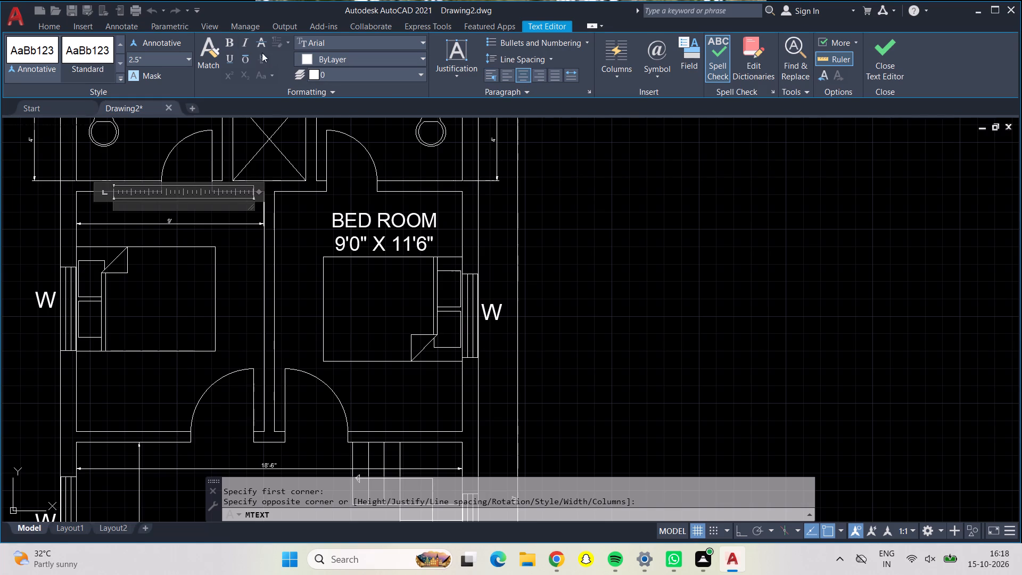
pyautogui.click(188, 54)
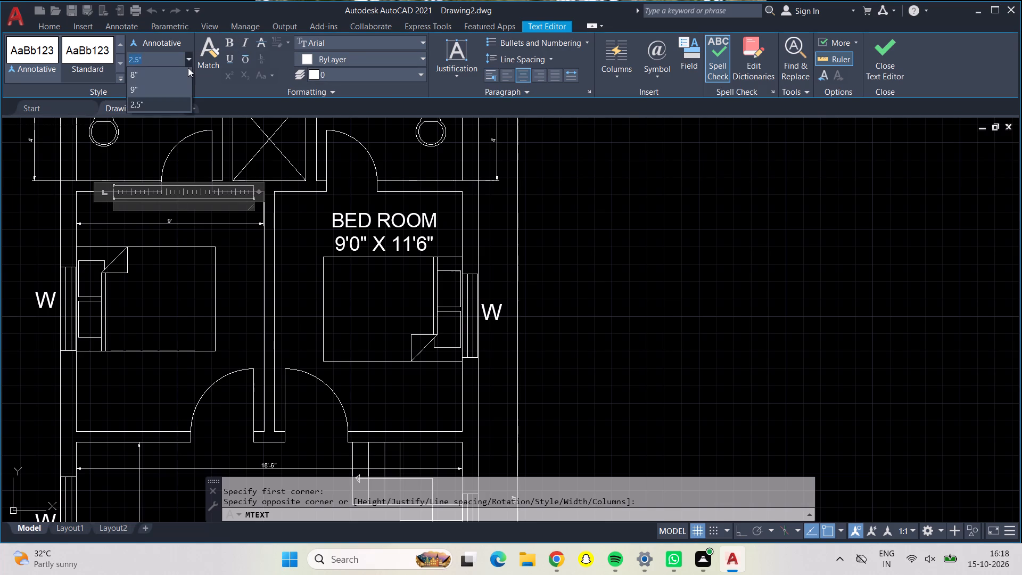
pyautogui.click(188, 76)
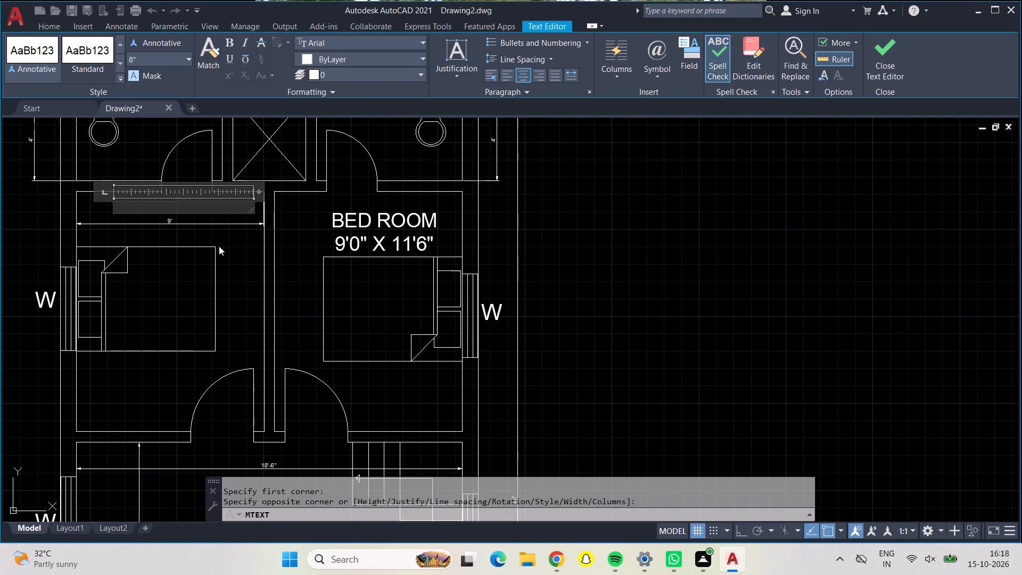
# Enter the left rear bedroom's label as BED ROOM with 9'0" X 11'6" on the second line.
pyautogui.write('BED r')
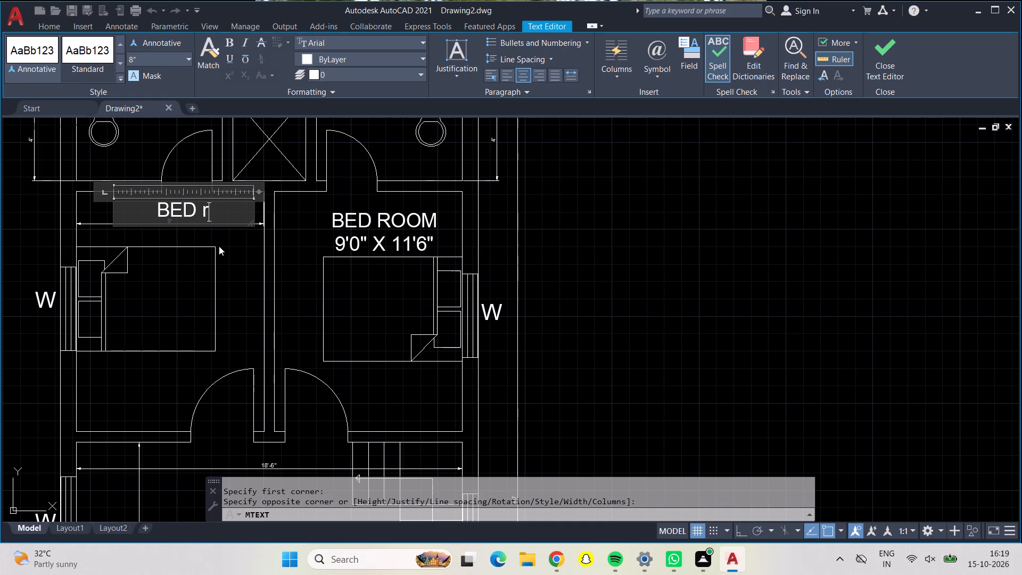
pyautogui.press('BackSpace')
pyautogui.write('ROOM')
pyautogui.press('space')
pyautogui.press('Return')
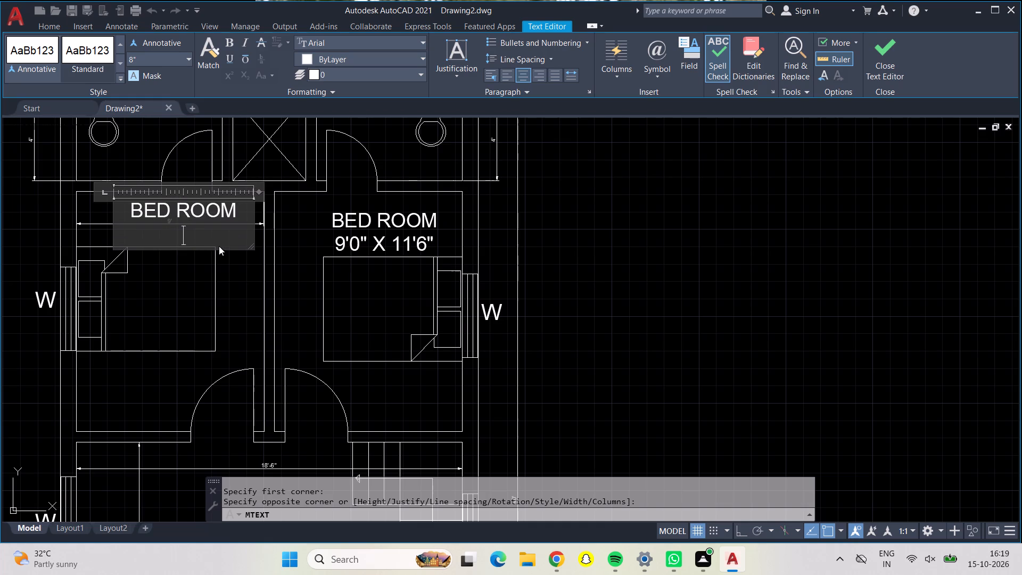
pyautogui.write("9'")
pyautogui.press('0')
pyautogui.write('" X')
pyautogui.press('space')
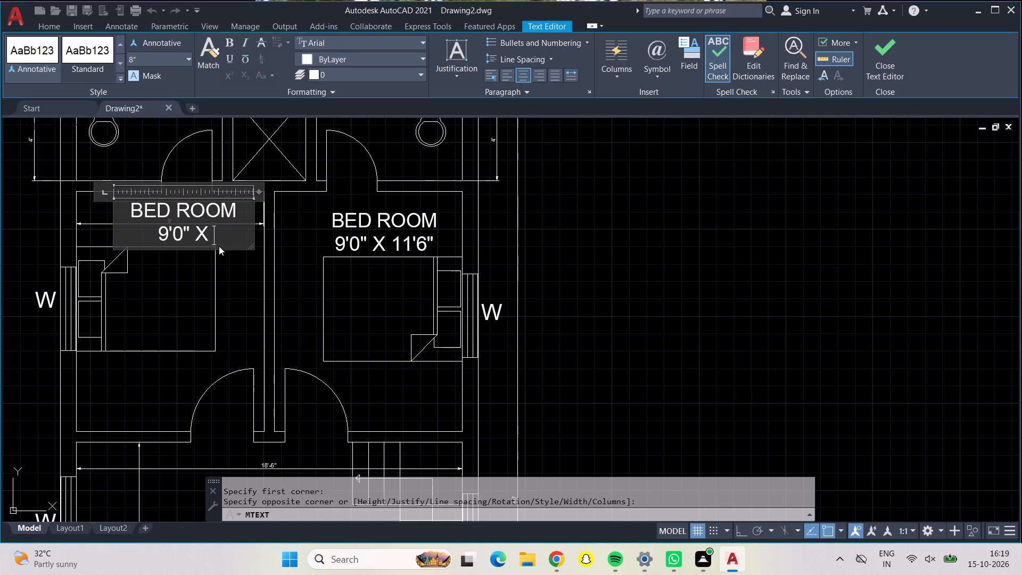
pyautogui.write('11\'6"')
pyautogui.click(149, 305)
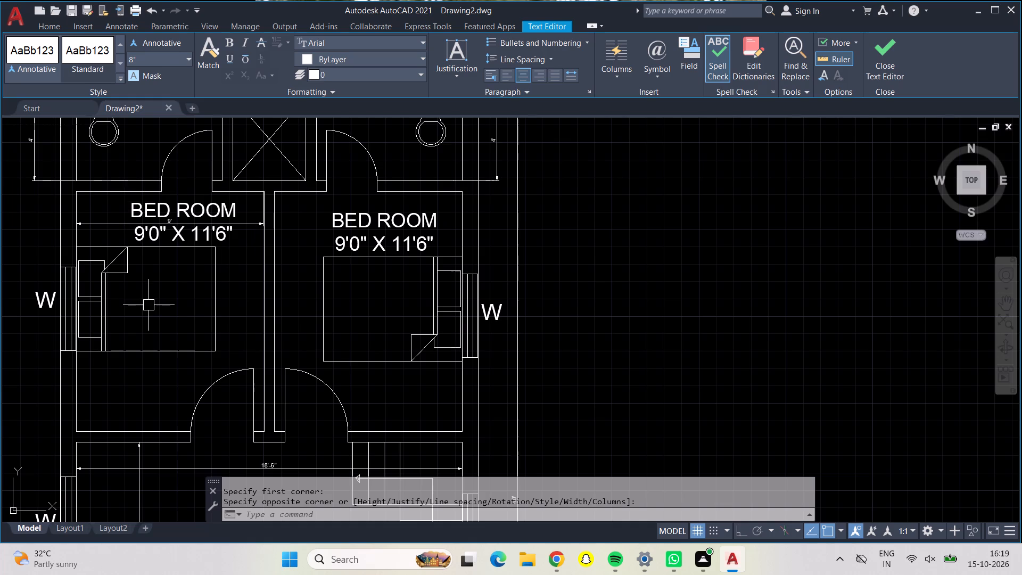
# Delete the width dimension running behind the left rear bedroom's label.
pyautogui.click(250, 226)
pyautogui.press('Delete')
# Create a multiline text box with 7" text height between the WC and the door in the left toilet.
pyautogui.scroll(-1, 249, 226)
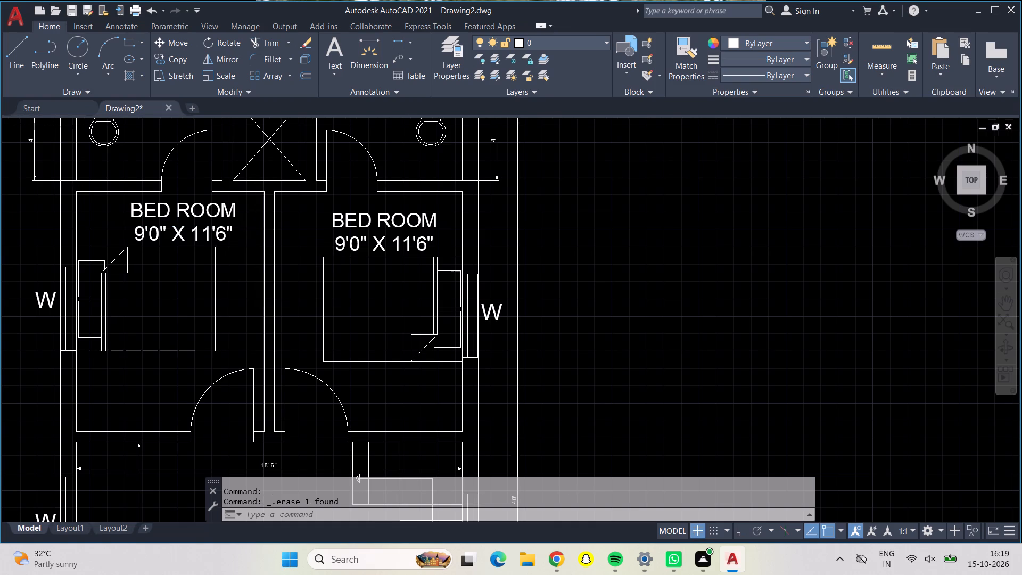
pyautogui.moveTo(177, 186); pyautogui.dragTo(205, 262, button='middle')
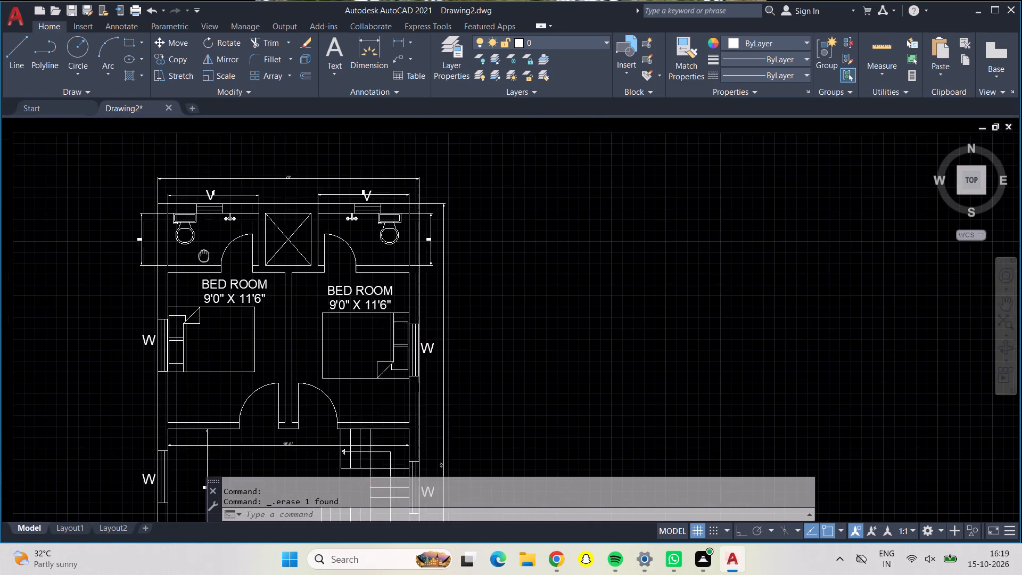
pyautogui.moveTo(205, 262); pyautogui.dragTo(213, 291, button='middle')
pyautogui.scroll(2, 213, 276)
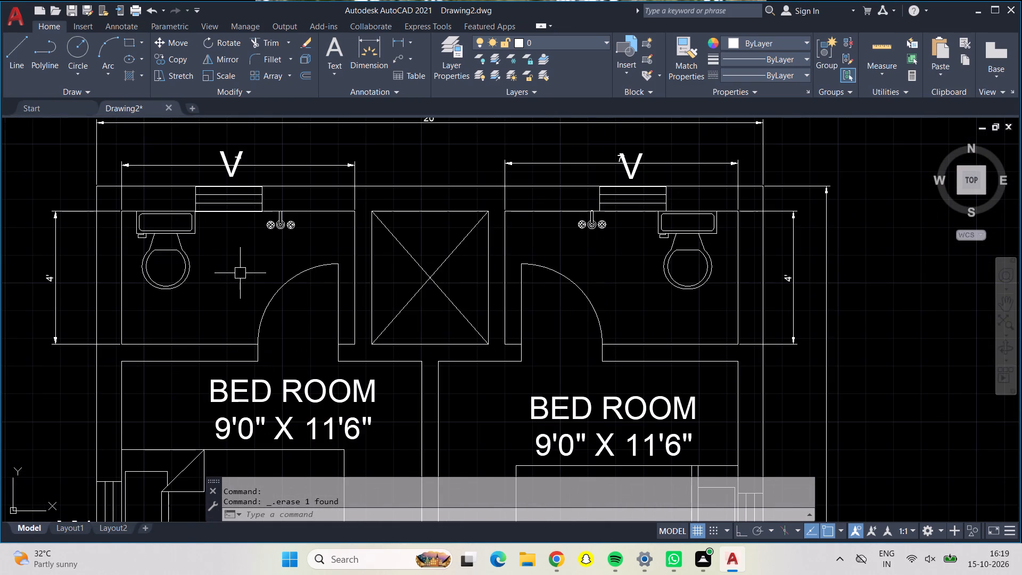
pyautogui.scroll(1, 240, 273)
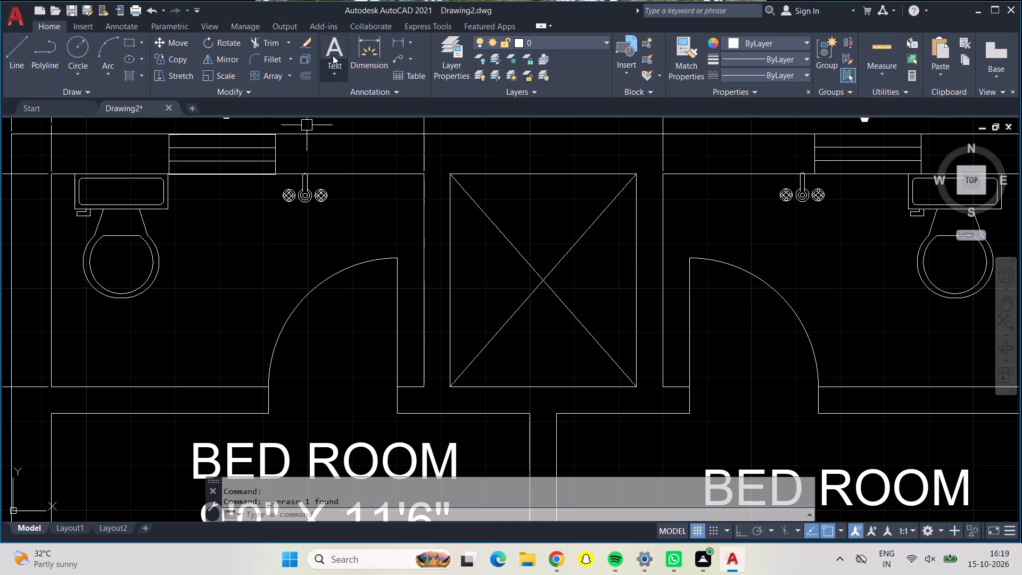
pyautogui.click(333, 53)
pyautogui.click(187, 231)
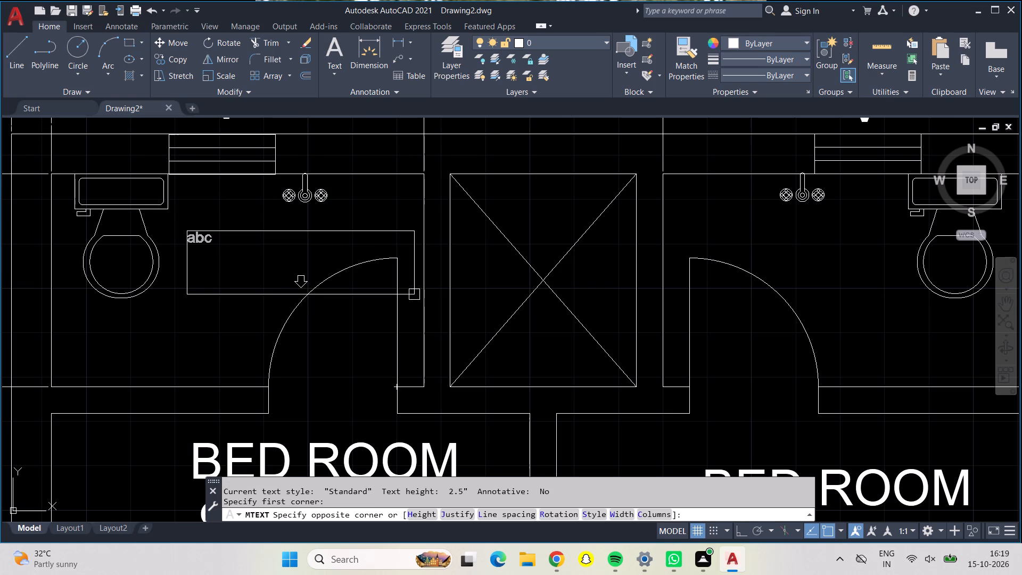
pyautogui.click(408, 316)
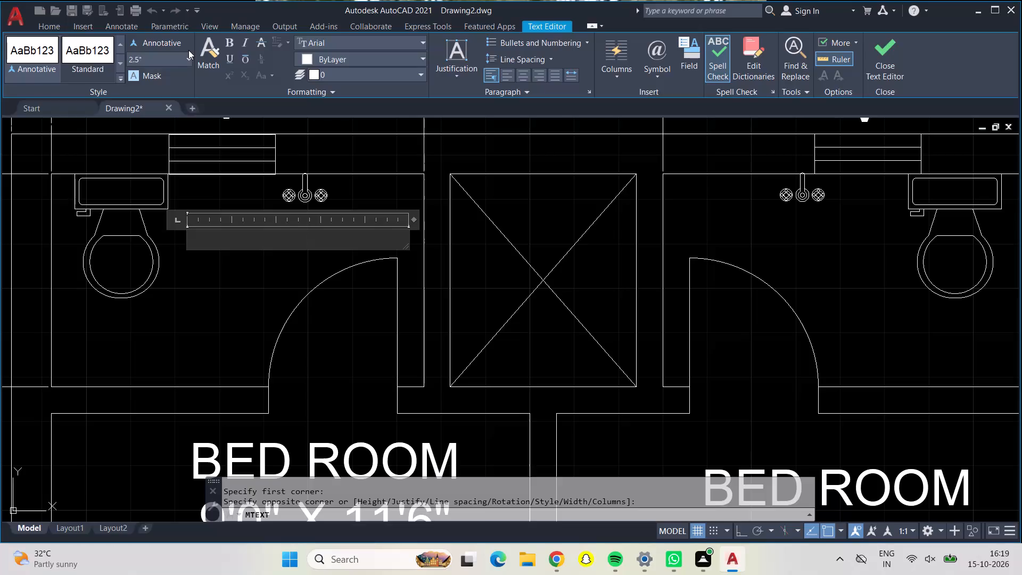
pyautogui.click(188, 58)
pyautogui.click(184, 70)
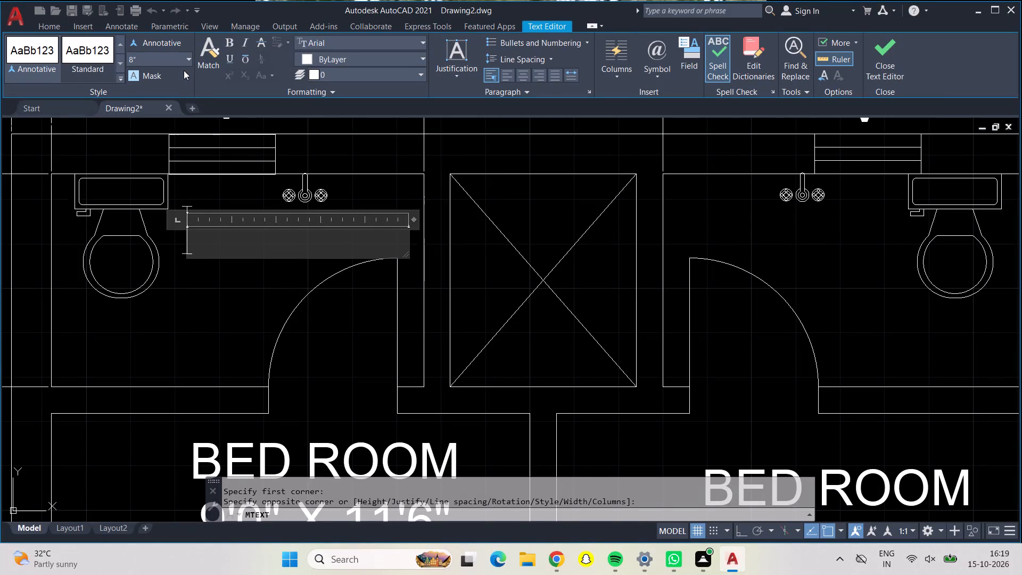
pyautogui.write('7"')
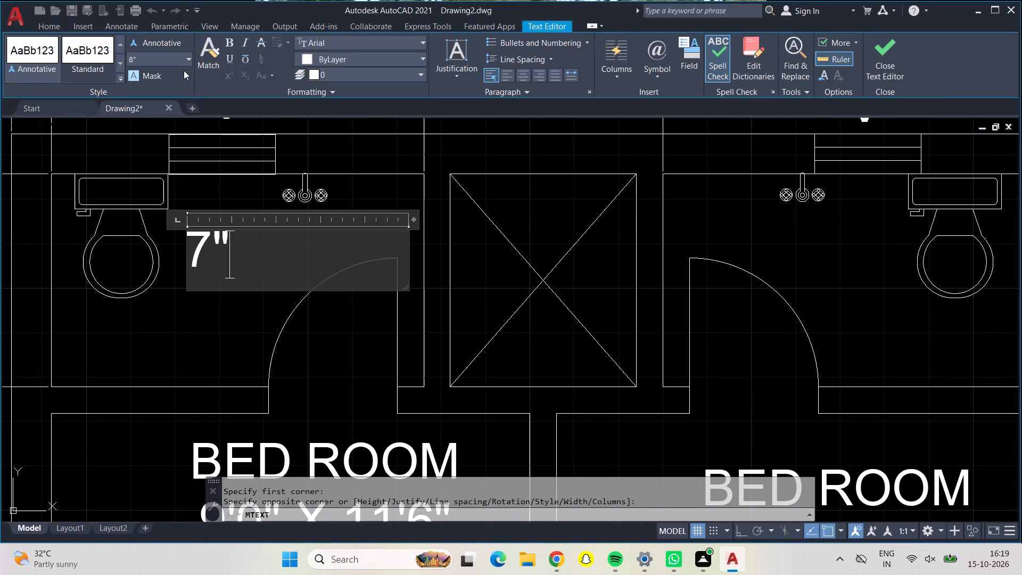
pyautogui.press('BackSpace')
pyautogui.press('BackSpace')
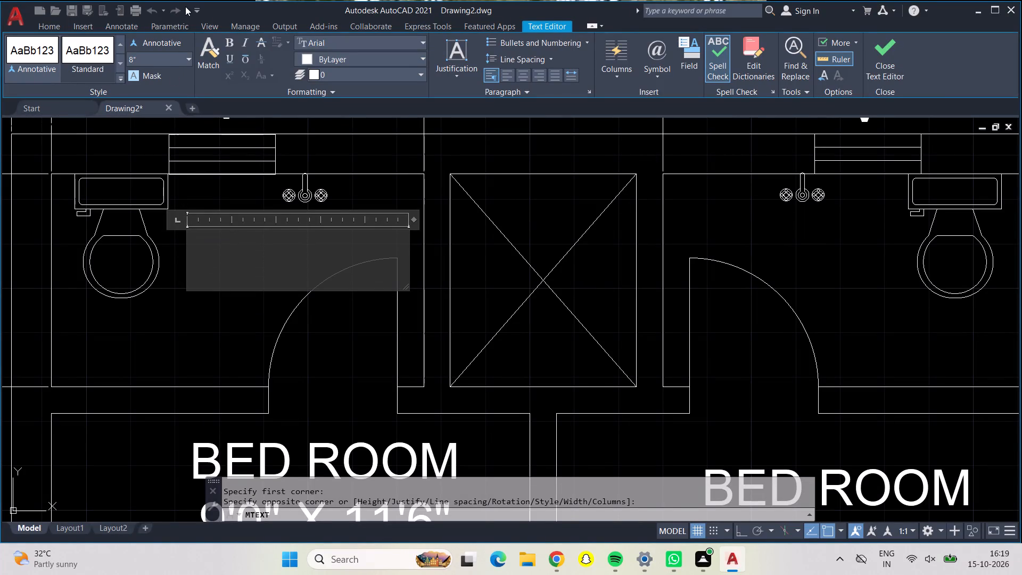
pyautogui.click(162, 52)
pyautogui.press('BackSpace')
pyautogui.write('7"')
pyautogui.press('Return')
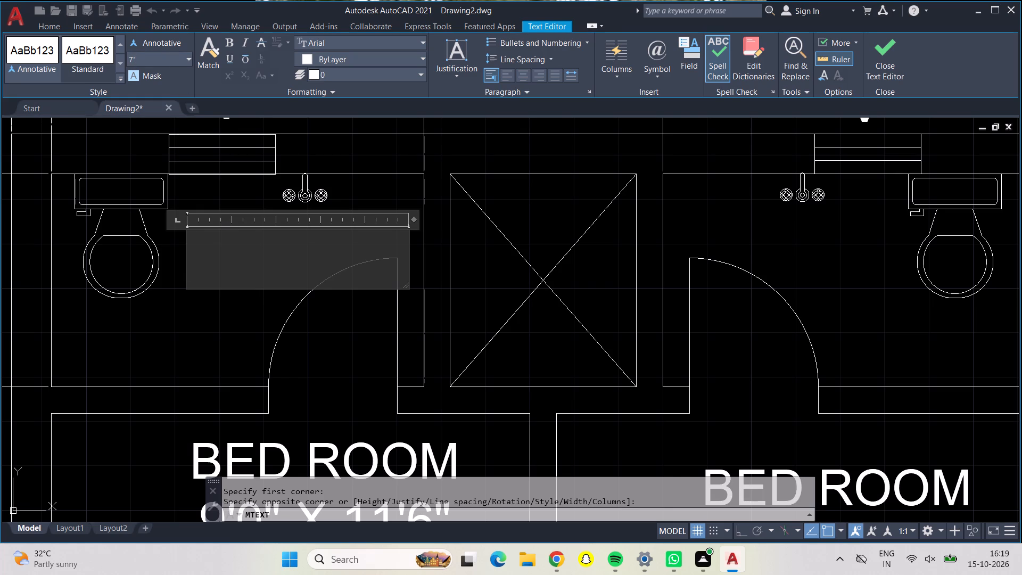
# Centre the left toilet's text and enter TOILET with 7'0" X 4'0" on the second line.
pyautogui.click(520, 81)
pyautogui.write('TOILET')
pyautogui.press('space')
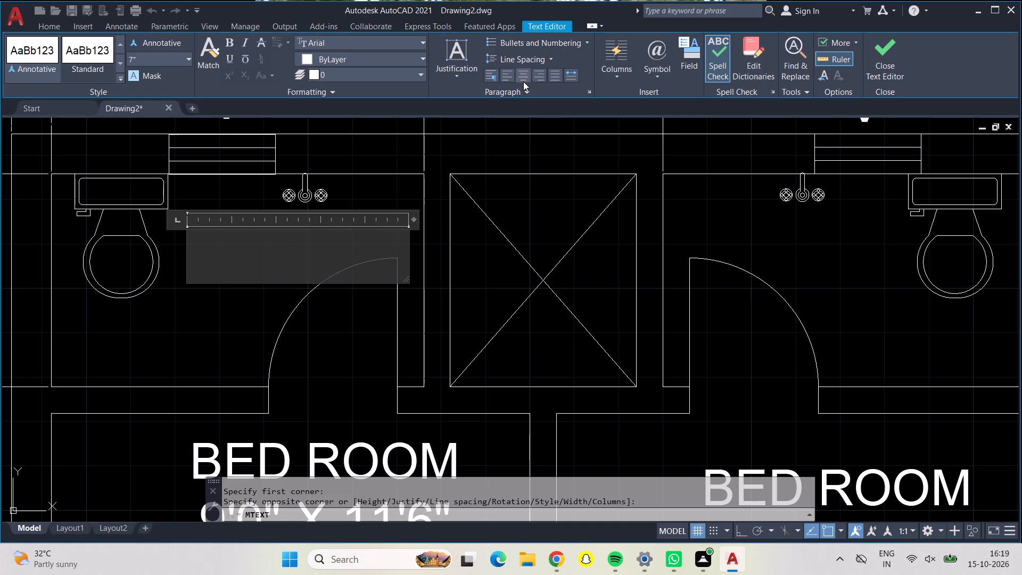
pyautogui.click(522, 81)
pyautogui.click(312, 246)
pyautogui.write('TOILET')
pyautogui.press('space')
pyautogui.press('Return')
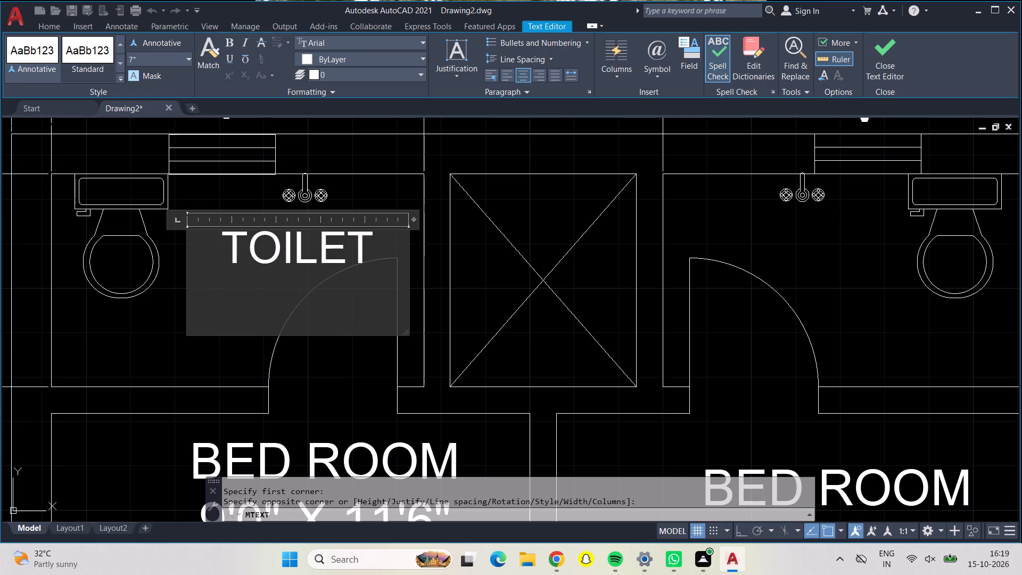
pyautogui.scroll(-1, 314, 250)
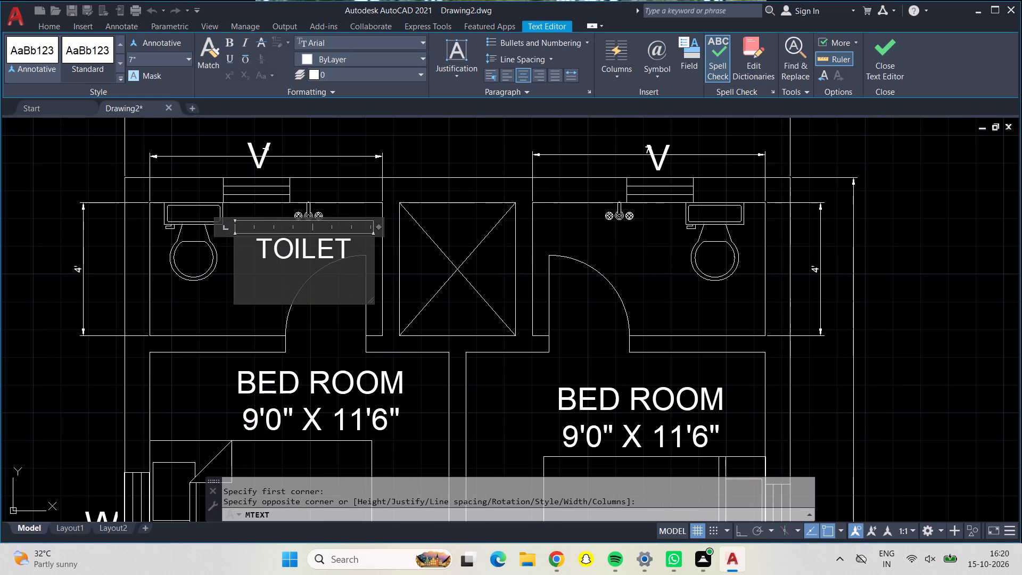
pyautogui.press('7')
pyautogui.write('\'0"')
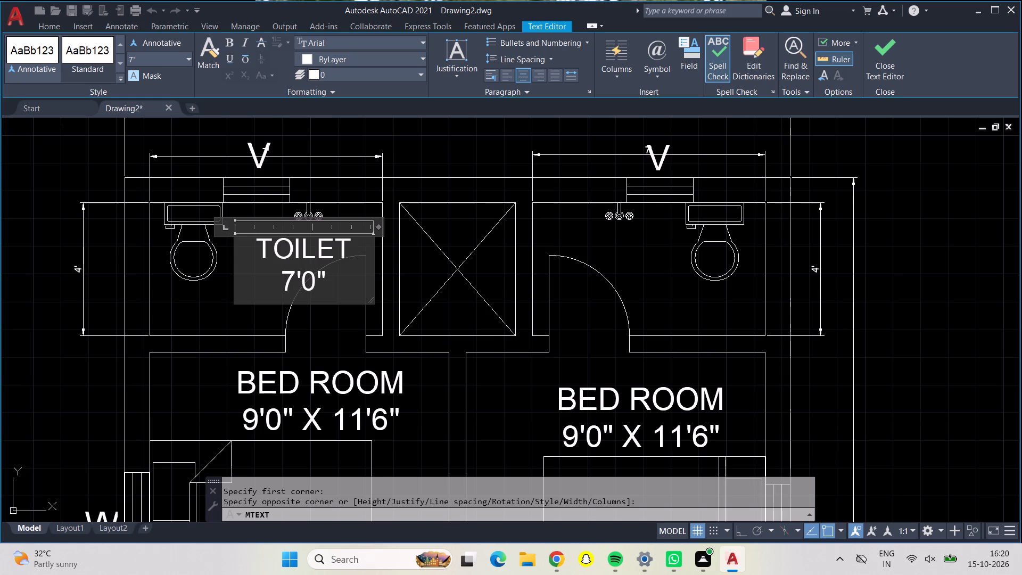
pyautogui.press('space')
pyautogui.write('X')
pyautogui.press('space')
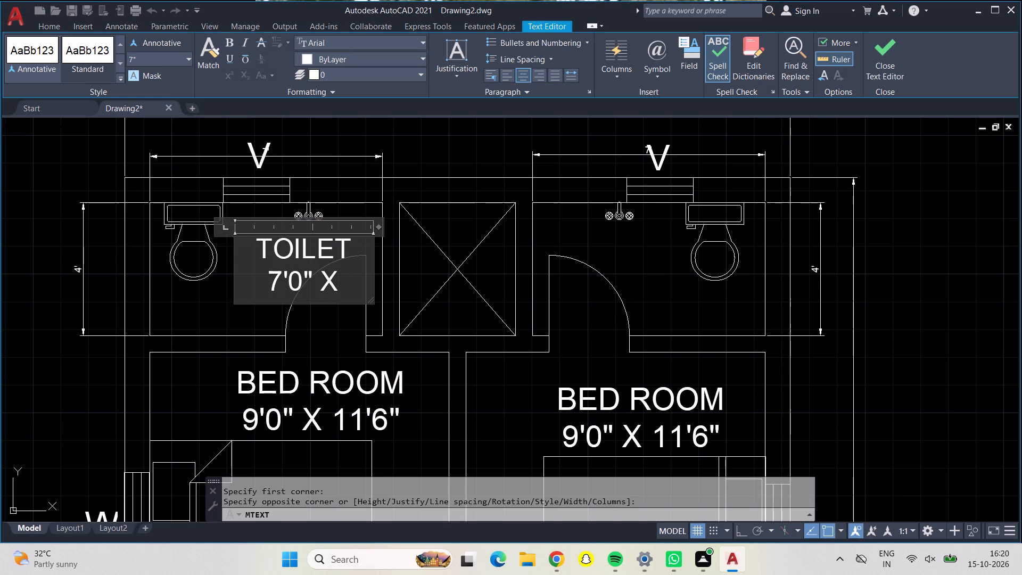
pyautogui.write('4\'0"')
pyautogui.click(221, 300)
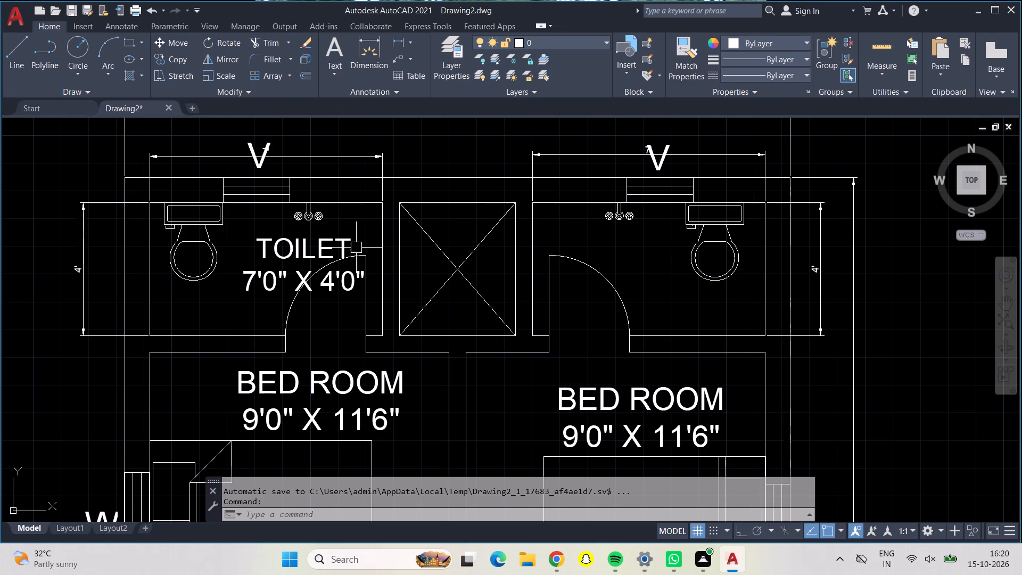
# Copy the left toilet's name-and-size label into the right toilet, placing it beside the WC.
pyautogui.click(285, 264)
pyautogui.click(285, 265)
pyautogui.click(282, 257)
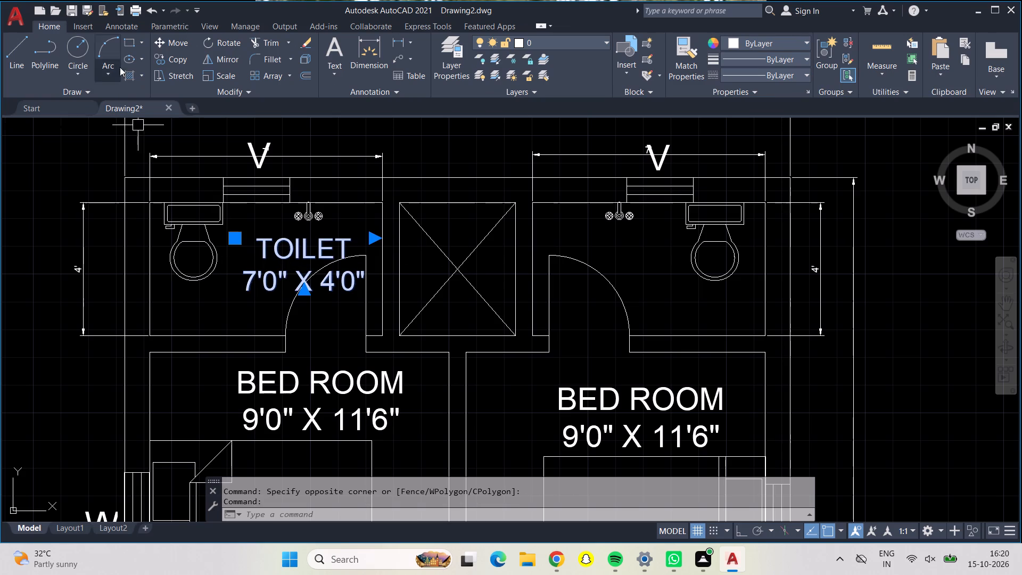
pyautogui.click(184, 59)
pyautogui.click(333, 247)
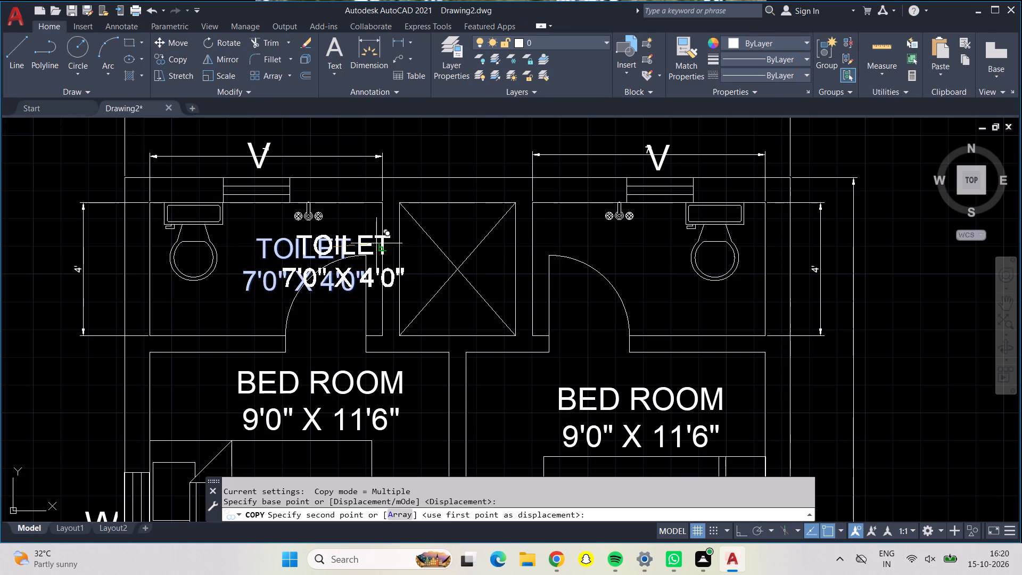
pyautogui.scroll(1, 672, 241)
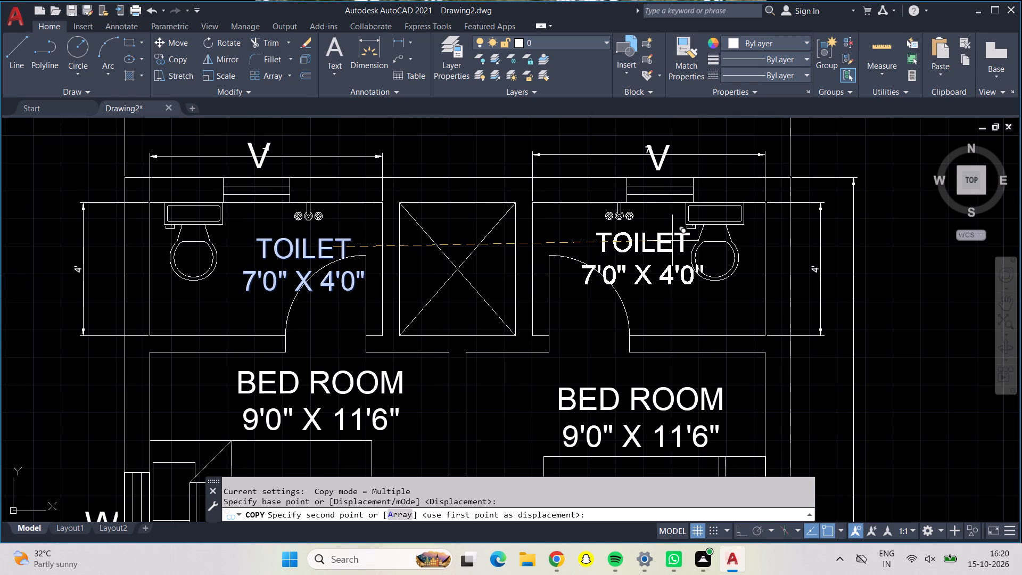
pyautogui.scroll(-1, 672, 241)
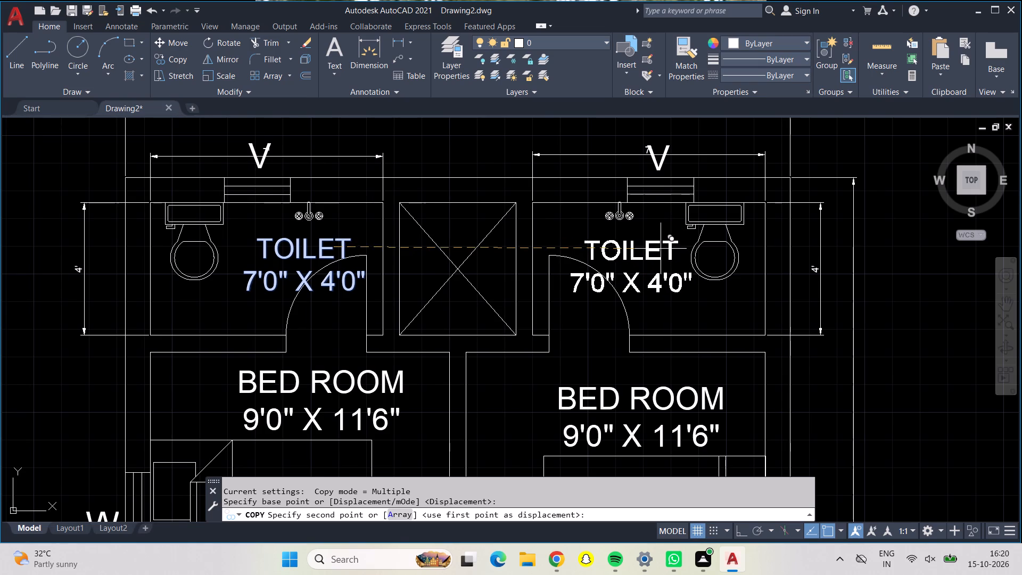
pyautogui.click(659, 256)
pyautogui.scroll(1, 550, 265)
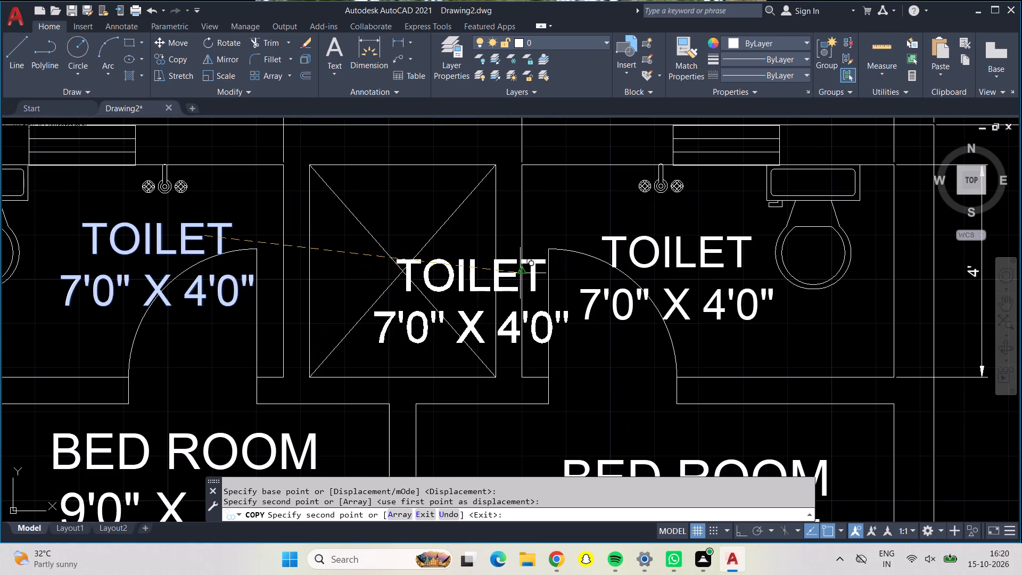
# Delete the width and depth dimensions of both rear toilets.
pyautogui.press('Escape')
pyautogui.scroll(-1, 529, 277)
pyautogui.scroll(1, 521, 277)
pyautogui.scroll(-1, 502, 281)
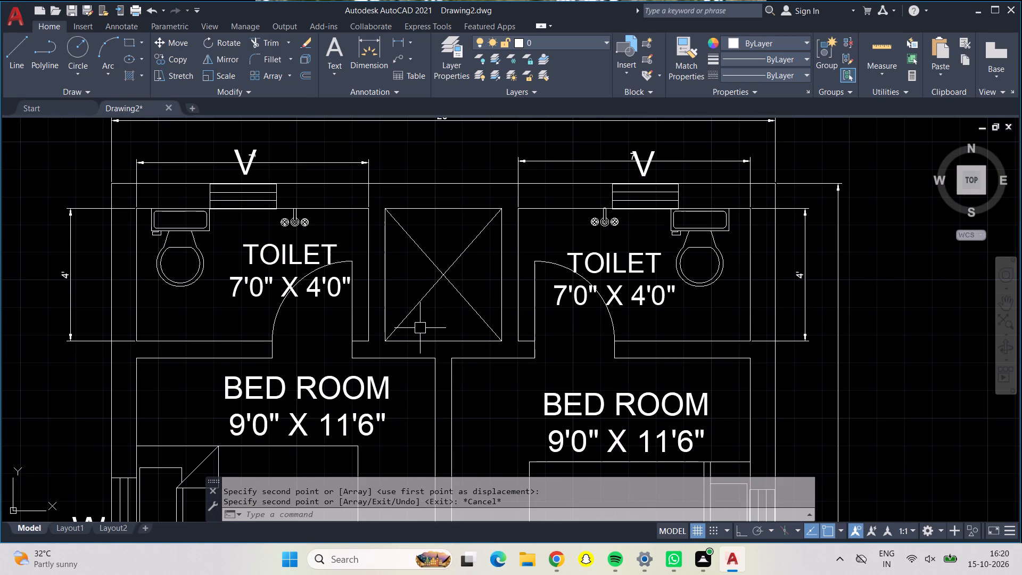
pyautogui.click(304, 157)
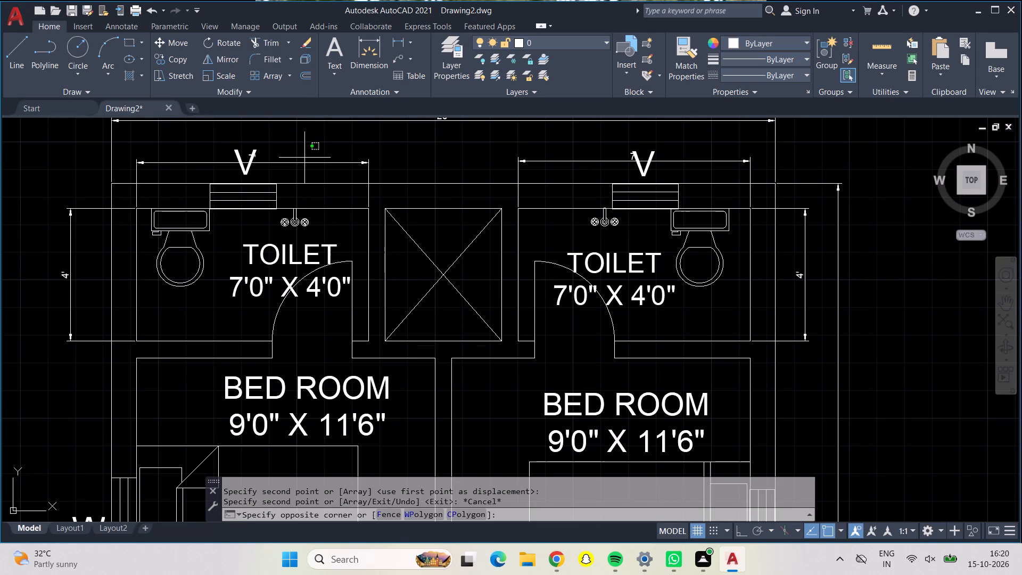
pyautogui.click(310, 166)
pyautogui.click(310, 161)
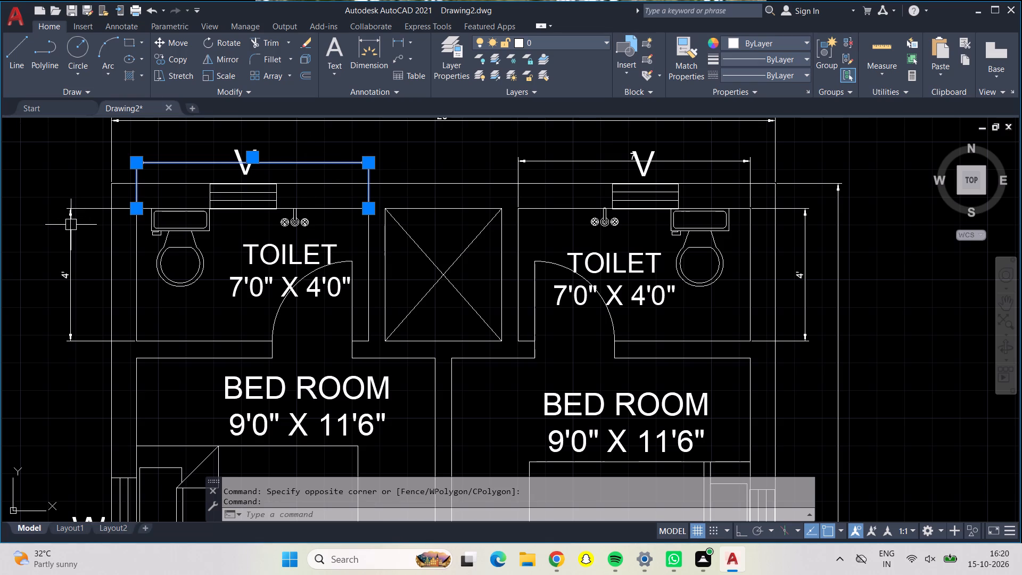
pyautogui.click(70, 225)
pyautogui.click(551, 163)
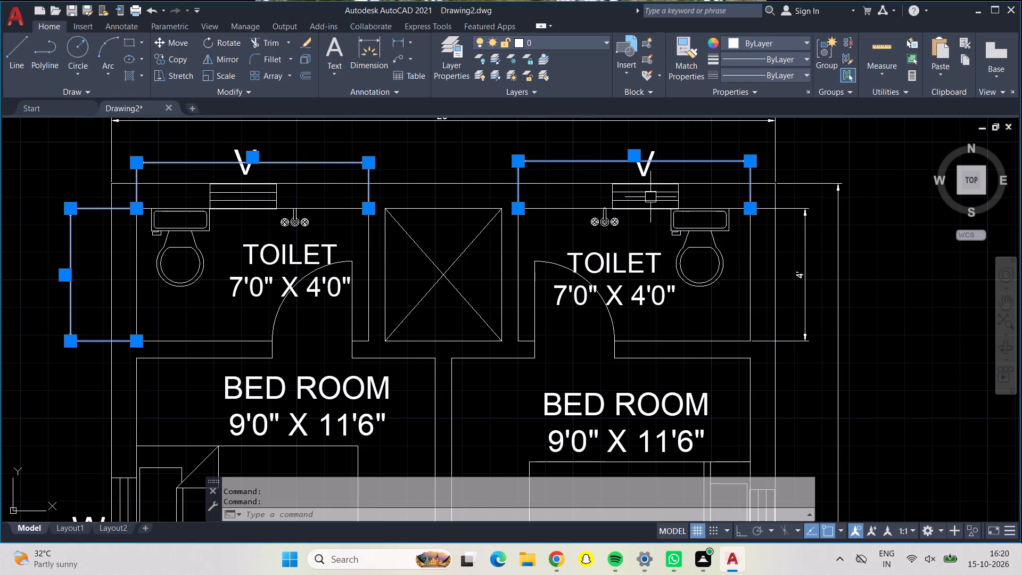
pyautogui.click(801, 239)
pyautogui.press('Delete')
pyautogui.scroll(1, 774, 232)
pyautogui.scroll(-1, 771, 232)
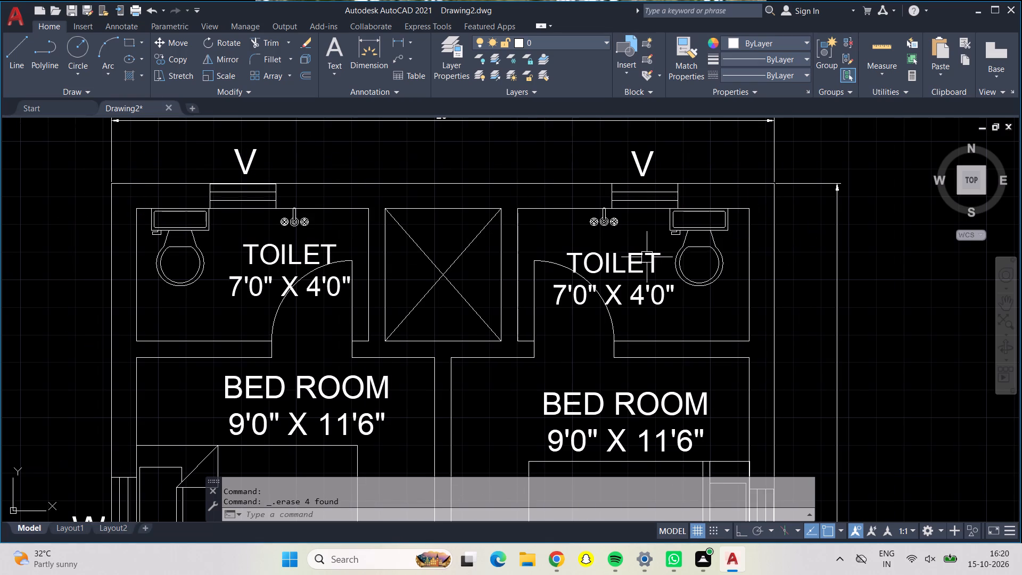
# Create a multiline text box with 9" text height in the open area between the left window and the staircase.
pyautogui.scroll(-1, 507, 297)
pyautogui.moveTo(472, 314); pyautogui.dragTo(425, 198, button='middle')
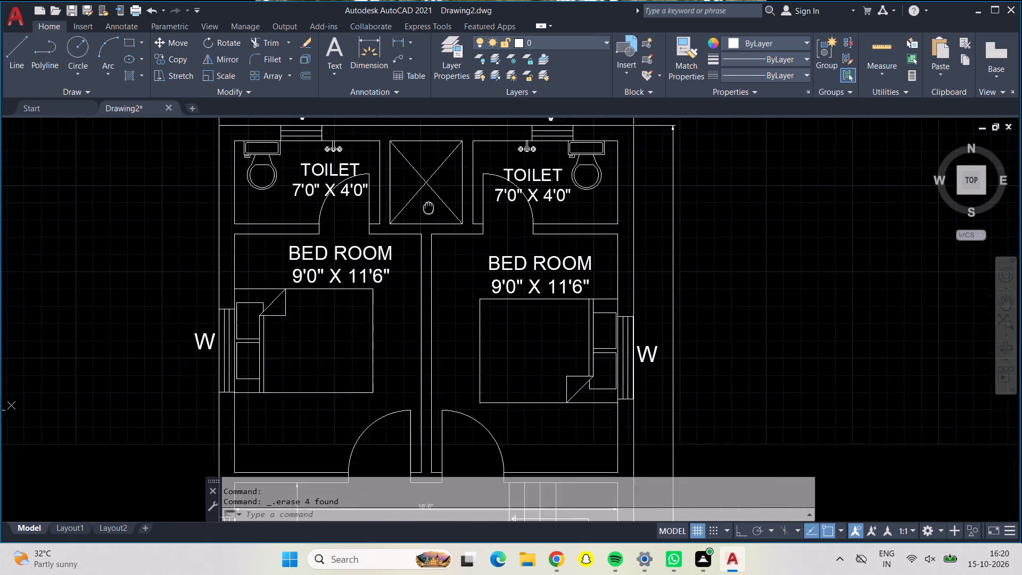
pyautogui.moveTo(425, 198); pyautogui.dragTo(422, 172, button='middle')
pyautogui.moveTo(389, 287); pyautogui.dragTo(376, 173, button='middle')
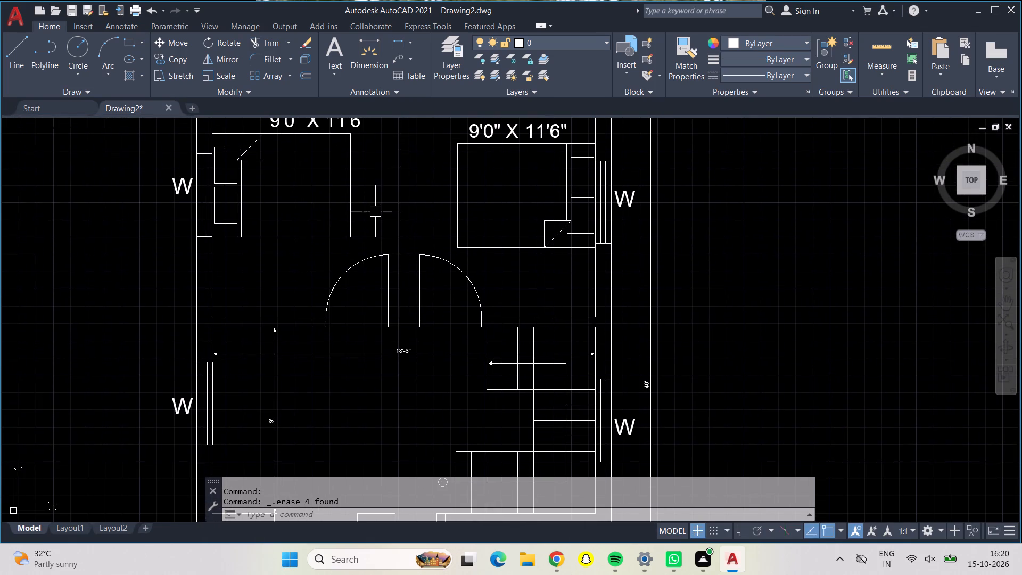
pyautogui.moveTo(357, 312); pyautogui.dragTo(352, 192, button='middle')
pyautogui.scroll(-1, 343, 253)
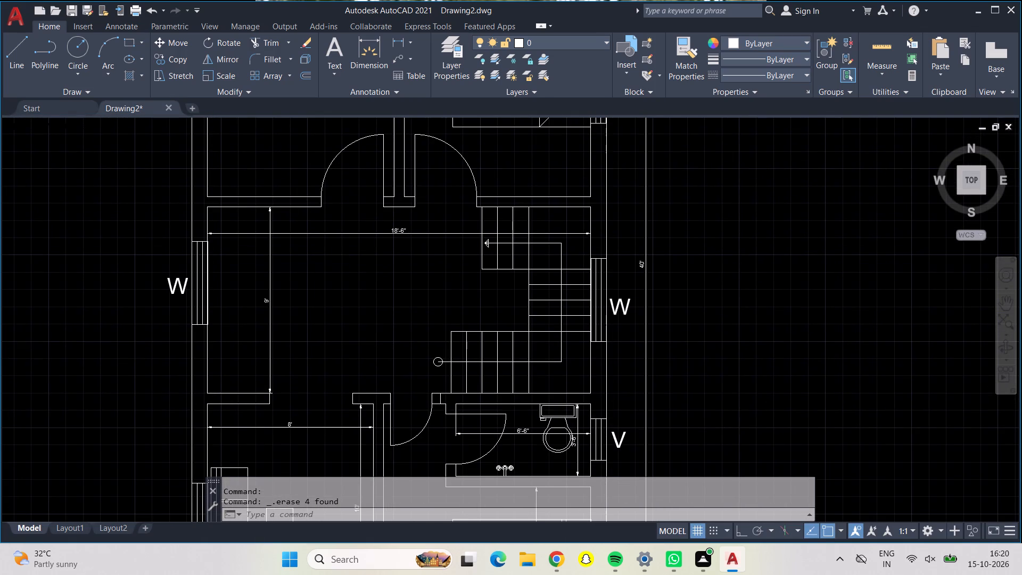
pyautogui.scroll(1, 344, 260)
pyautogui.scroll(-1, 344, 260)
pyautogui.scroll(1, 344, 260)
pyautogui.scroll(-1, 346, 283)
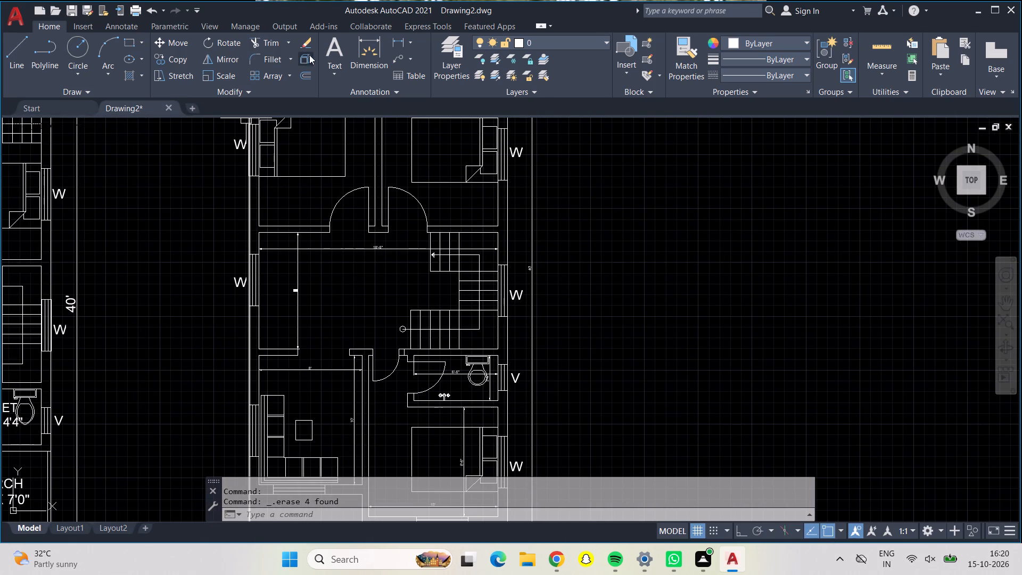
pyautogui.click(331, 53)
pyautogui.moveTo(331, 53); pyautogui.dragTo(333, 61)
pyautogui.scroll(1, 342, 309)
pyautogui.scroll(-1, 342, 309)
pyautogui.scroll(1, 342, 309)
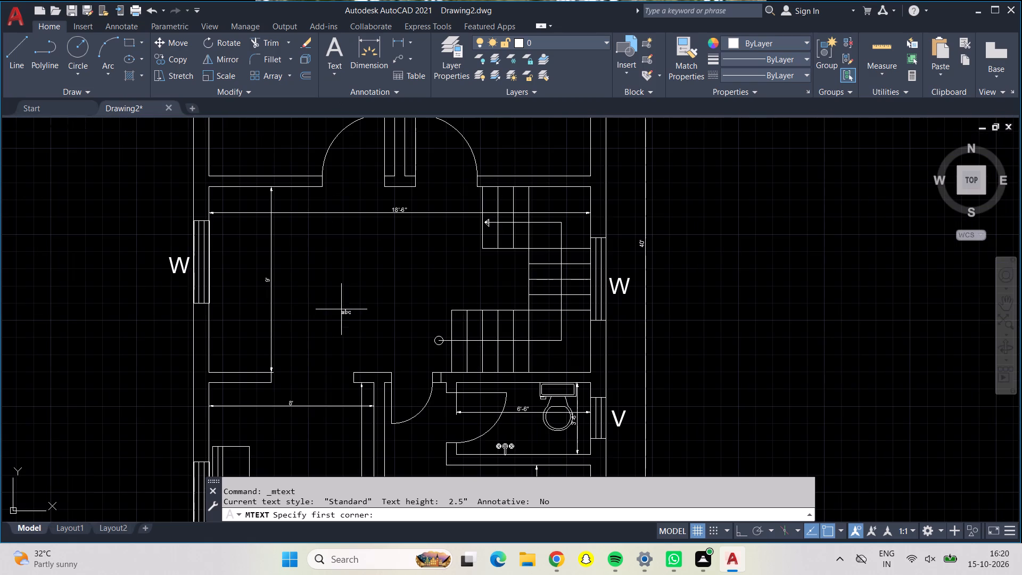
pyautogui.click(300, 249)
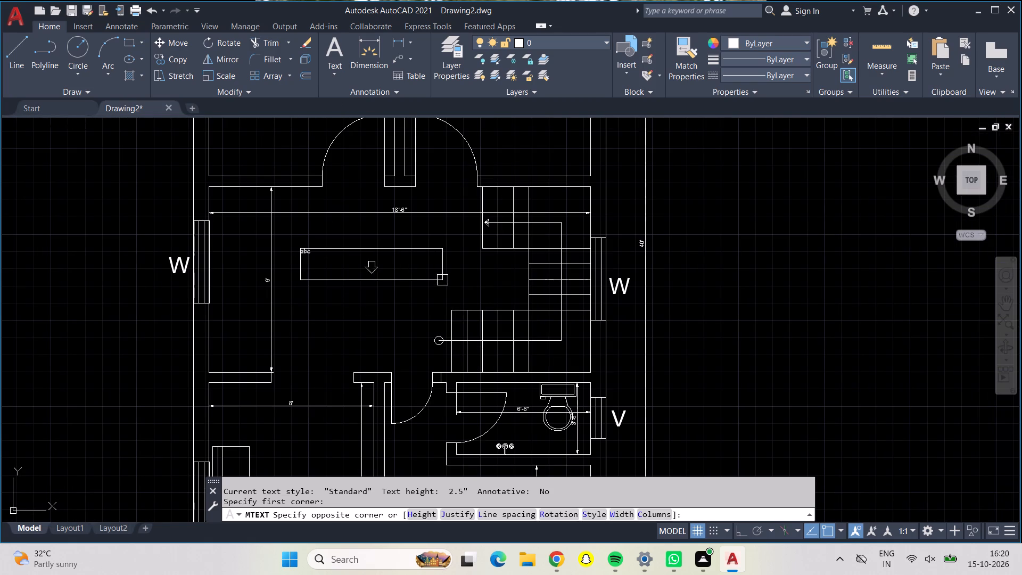
pyautogui.click(460, 290)
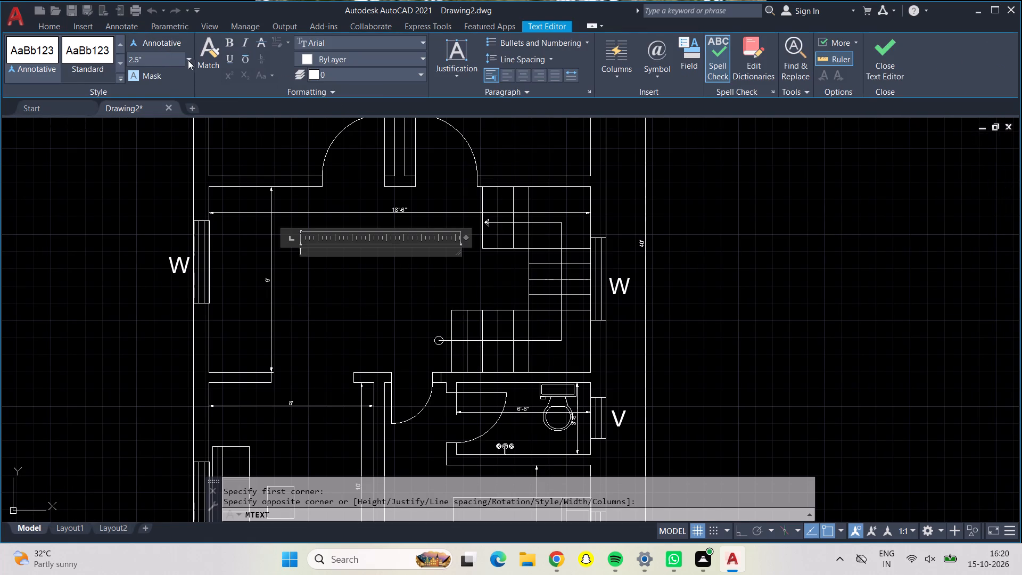
pyautogui.click(189, 64)
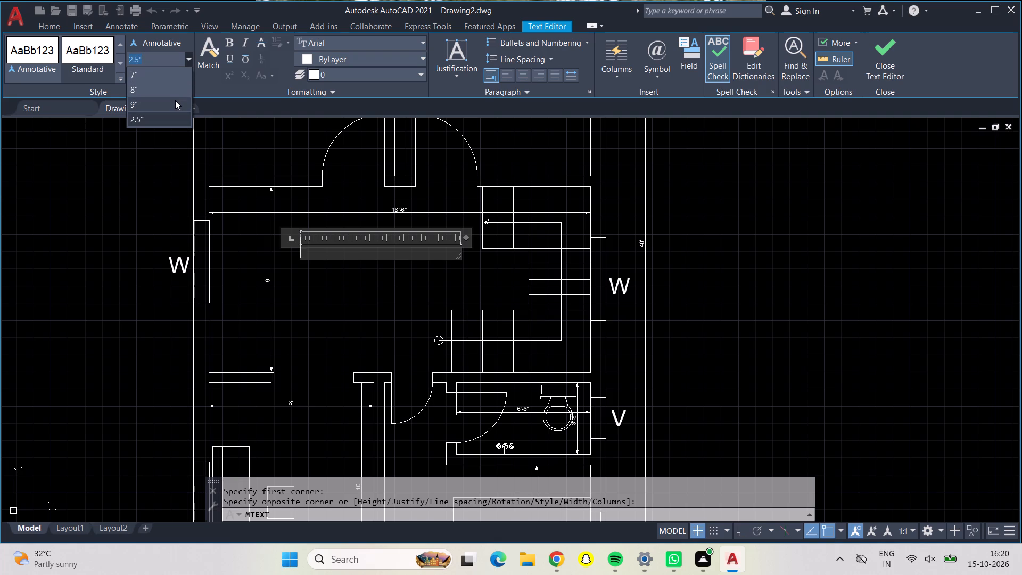
pyautogui.click(175, 100)
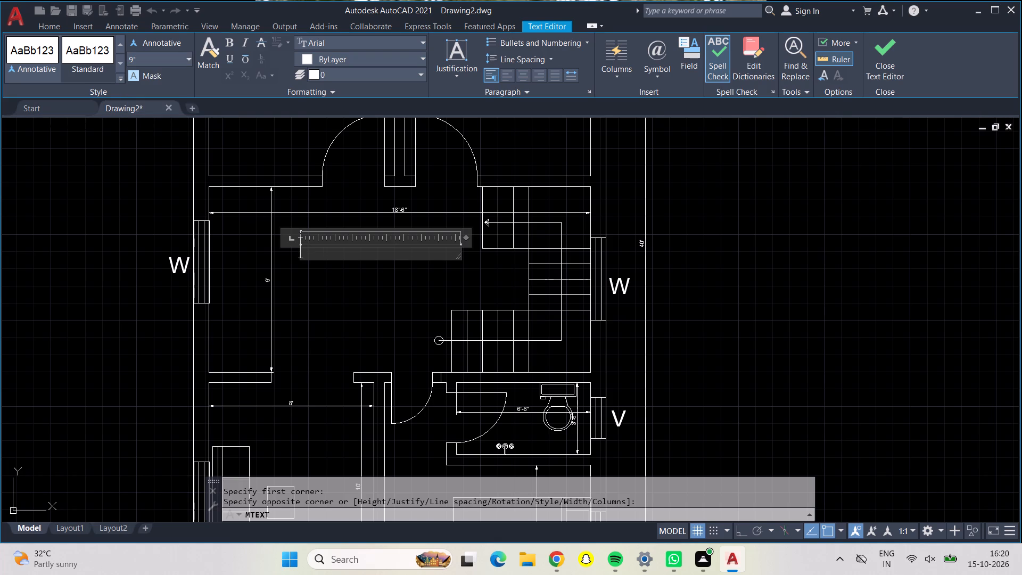
# Centre the text and enter LOBBY with 18'6" X 9'0" on the second line.
pyautogui.click(527, 75)
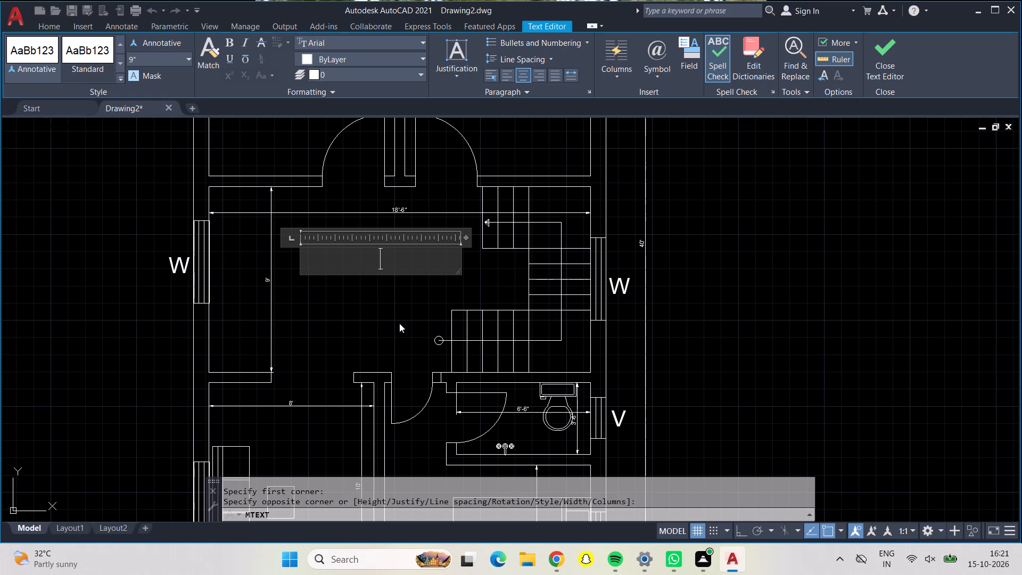
pyautogui.write('LOBB')
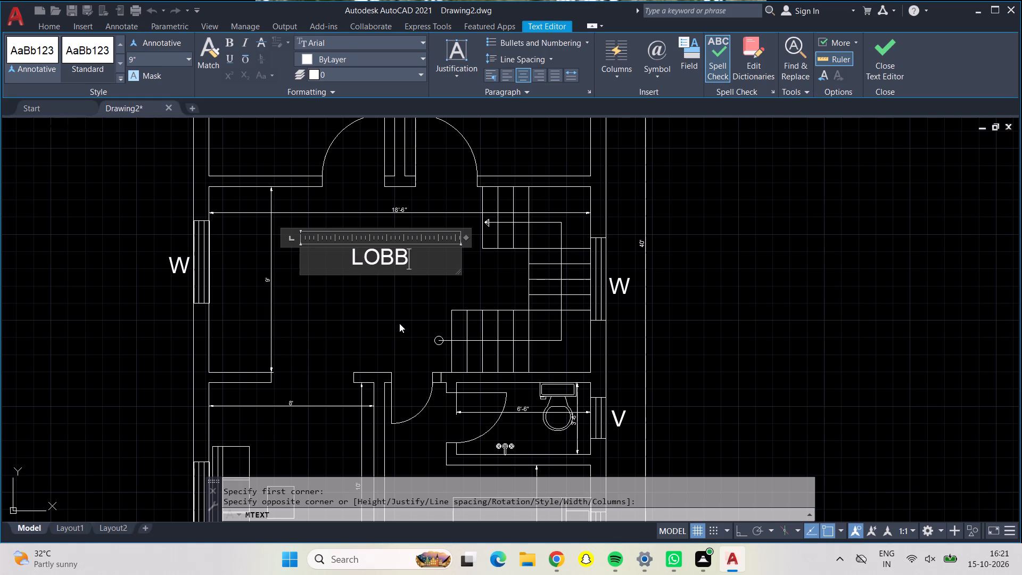
pyautogui.hotkey('shift', 'y')
pyautogui.press('space')
pyautogui.press('Return')
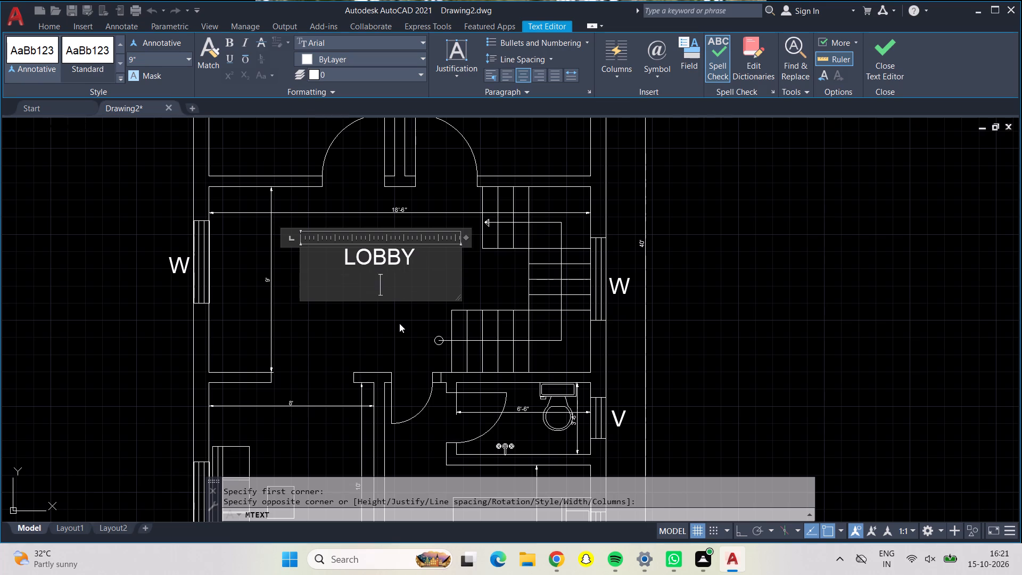
pyautogui.write('18')
pyautogui.press("'")
pyautogui.write('6"')
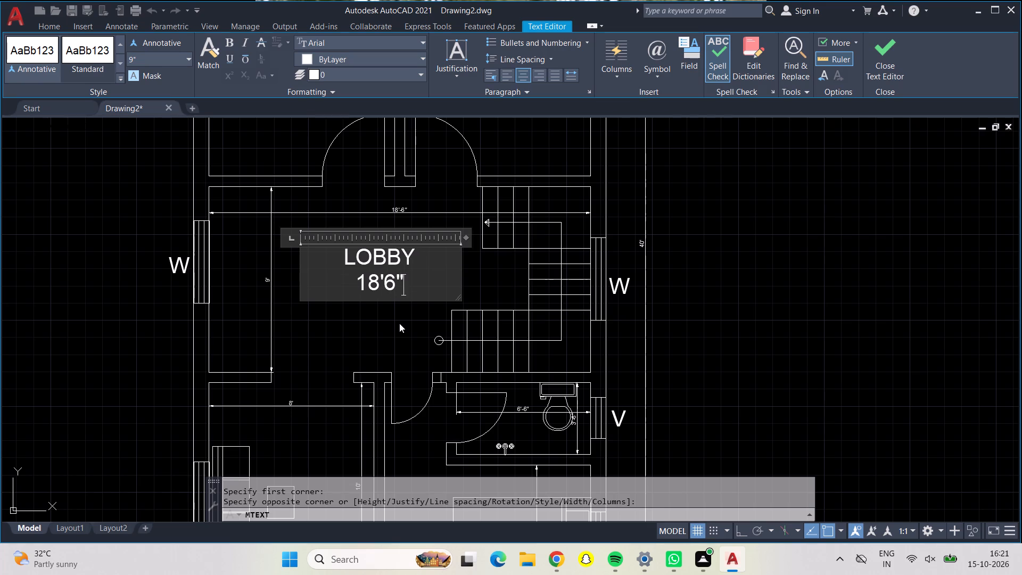
pyautogui.press('space')
pyautogui.write('X')
pyautogui.press('space')
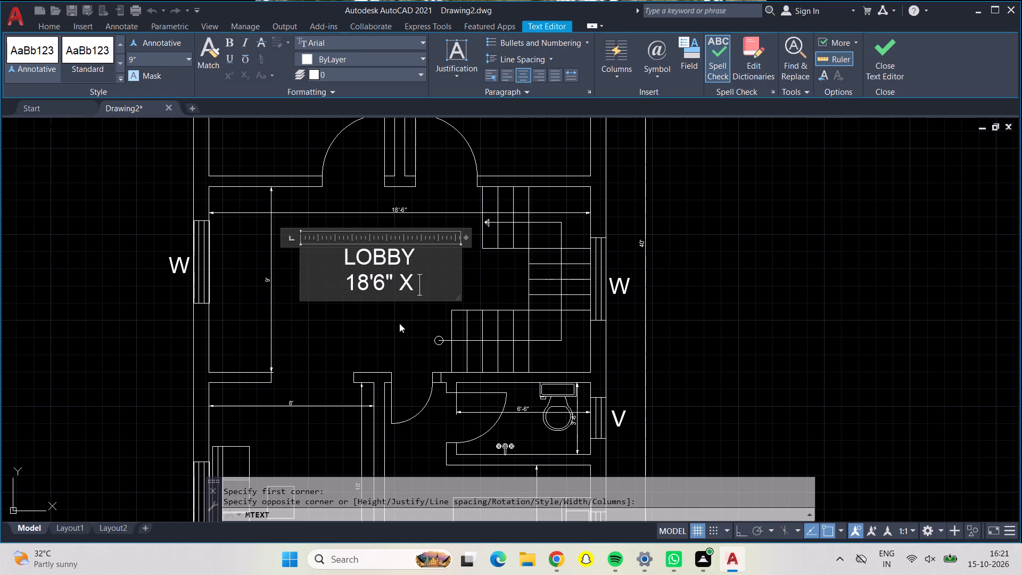
pyautogui.press('9')
pyautogui.write('\'0"')
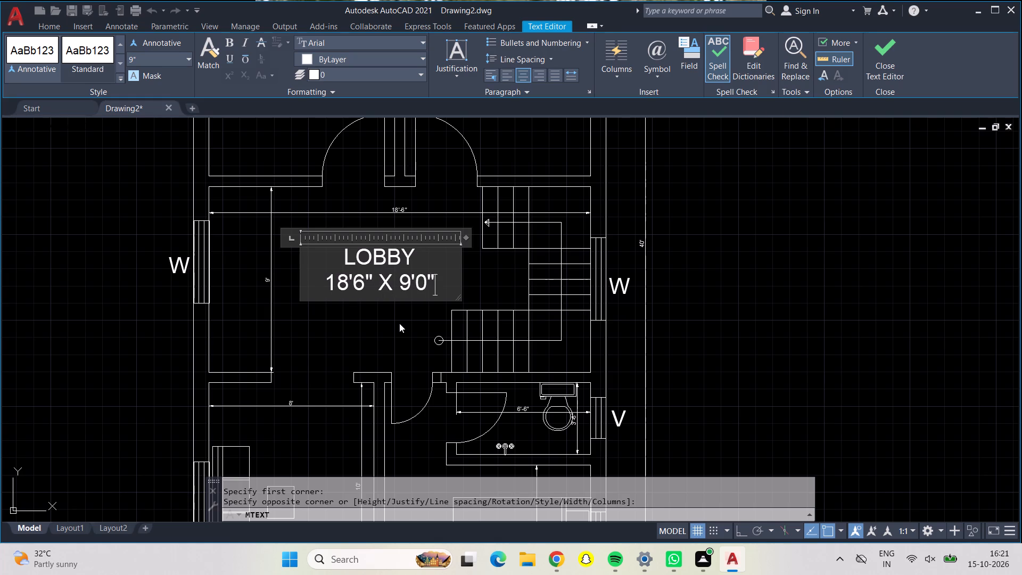
pyautogui.click(398, 323)
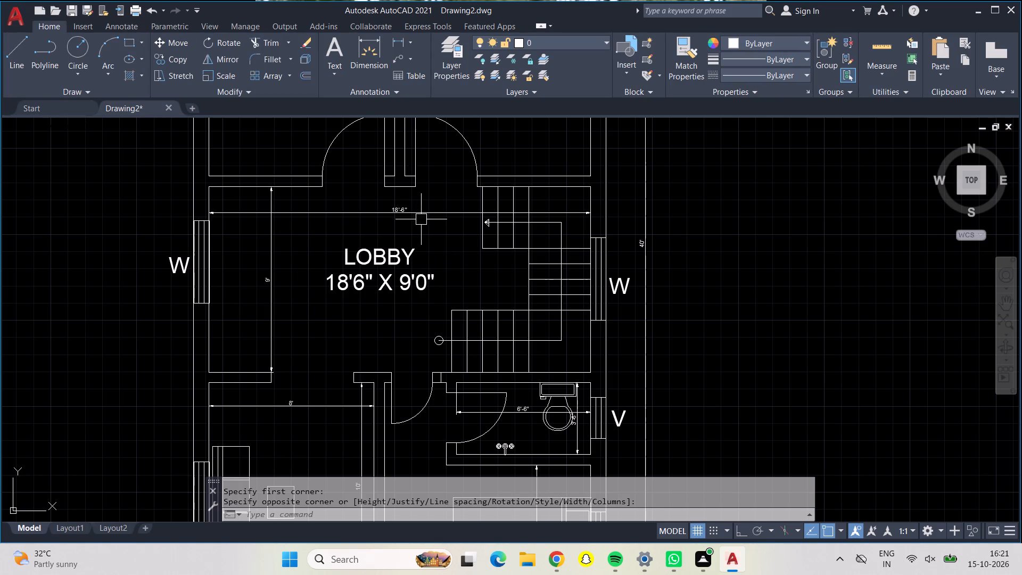
# Delete the lobby's horizontal and vertical dimensions.
pyautogui.click(424, 212)
pyautogui.click(270, 242)
pyautogui.press('Delete')
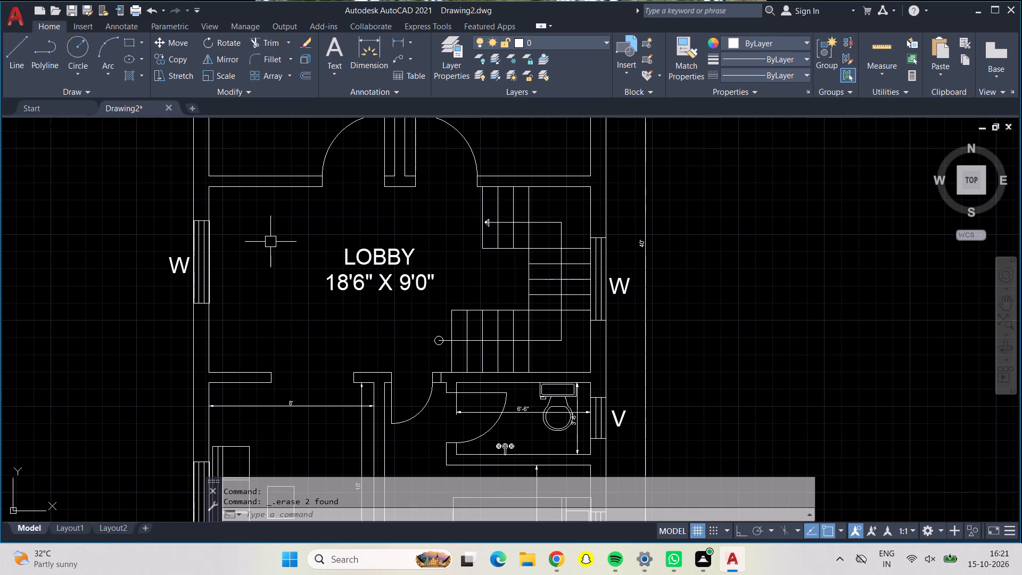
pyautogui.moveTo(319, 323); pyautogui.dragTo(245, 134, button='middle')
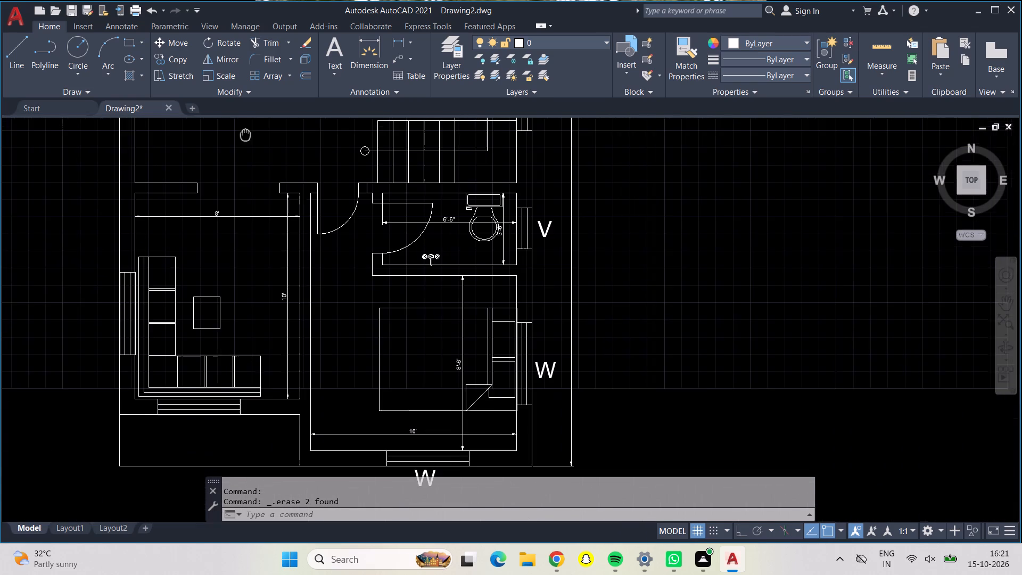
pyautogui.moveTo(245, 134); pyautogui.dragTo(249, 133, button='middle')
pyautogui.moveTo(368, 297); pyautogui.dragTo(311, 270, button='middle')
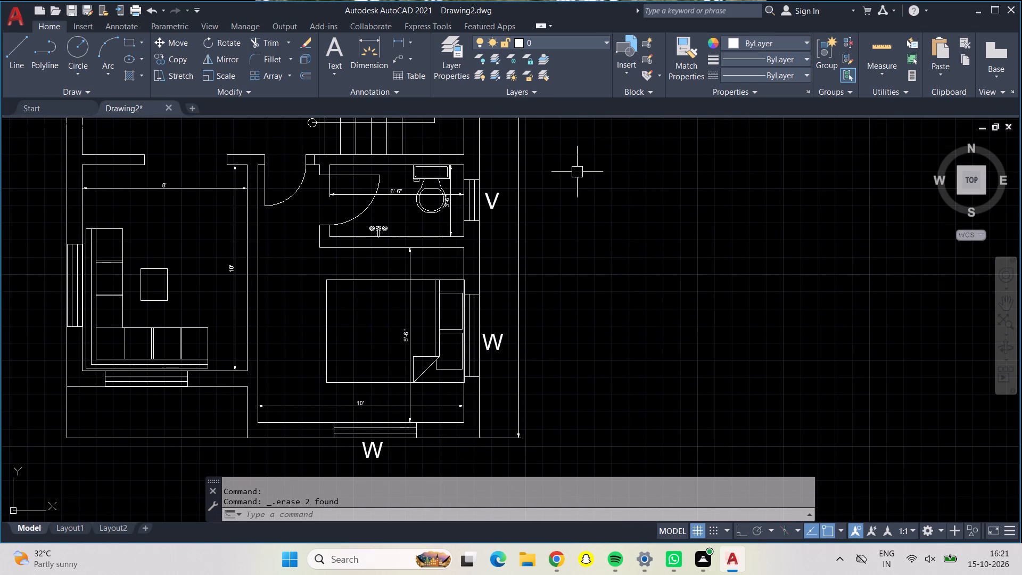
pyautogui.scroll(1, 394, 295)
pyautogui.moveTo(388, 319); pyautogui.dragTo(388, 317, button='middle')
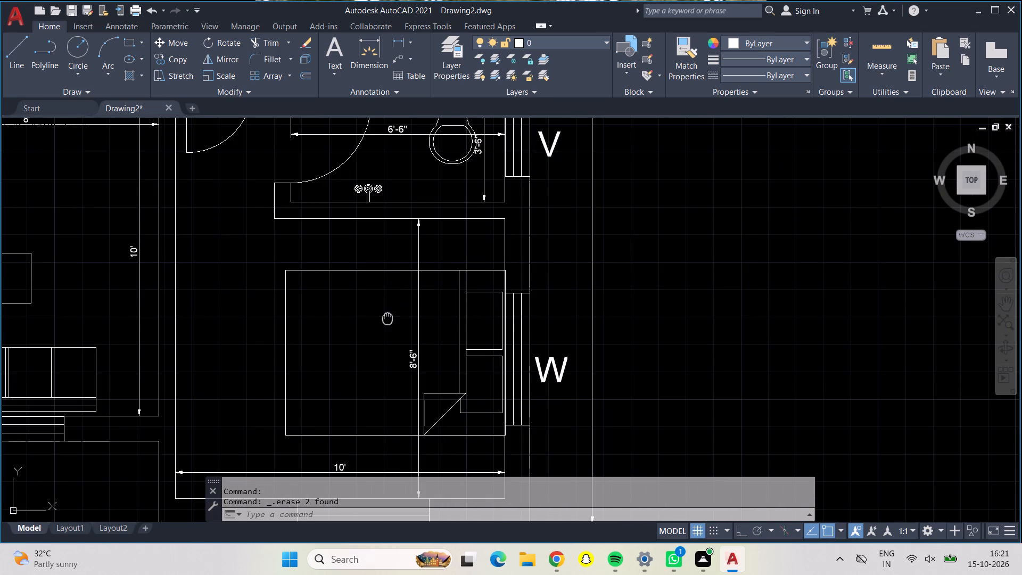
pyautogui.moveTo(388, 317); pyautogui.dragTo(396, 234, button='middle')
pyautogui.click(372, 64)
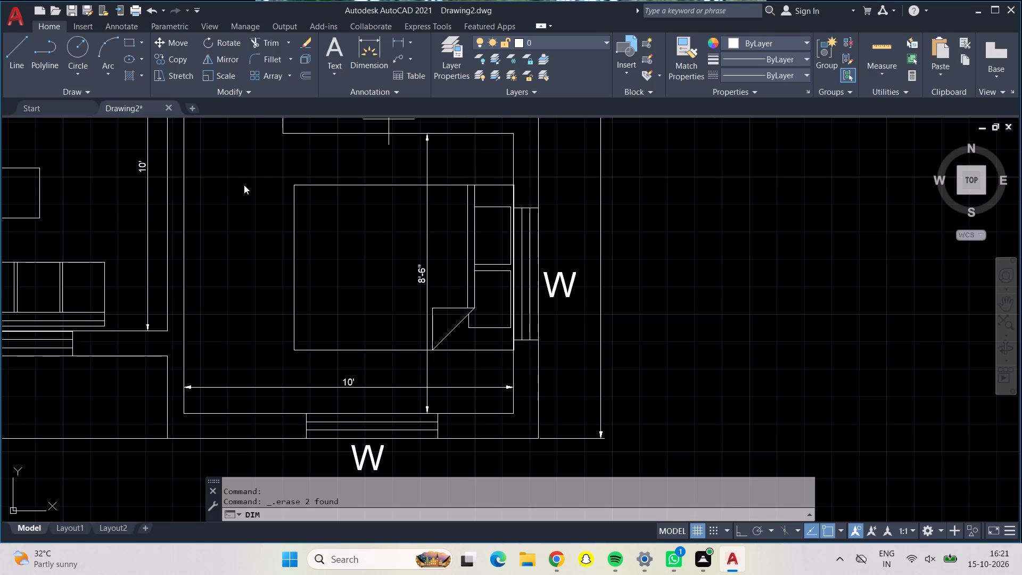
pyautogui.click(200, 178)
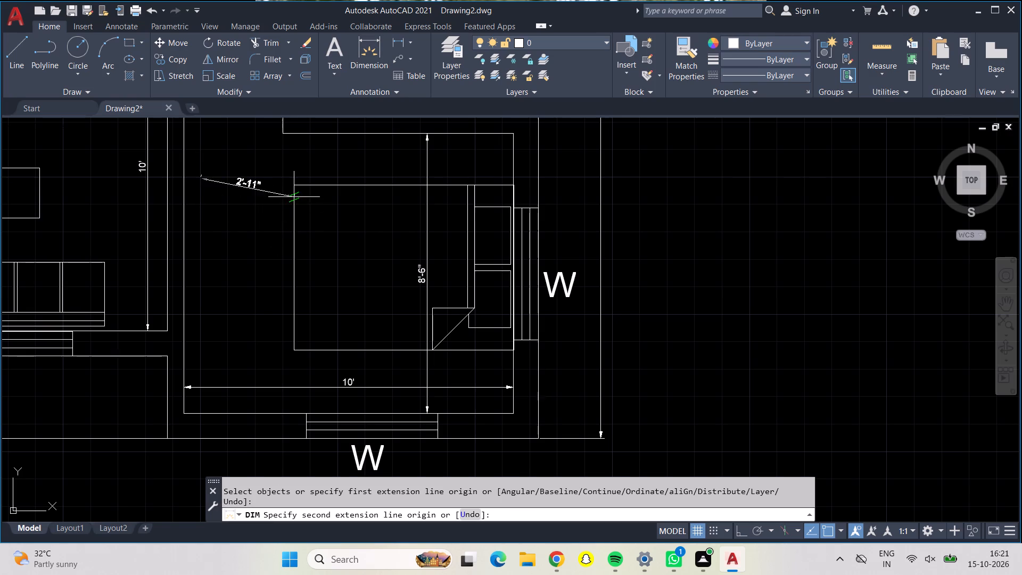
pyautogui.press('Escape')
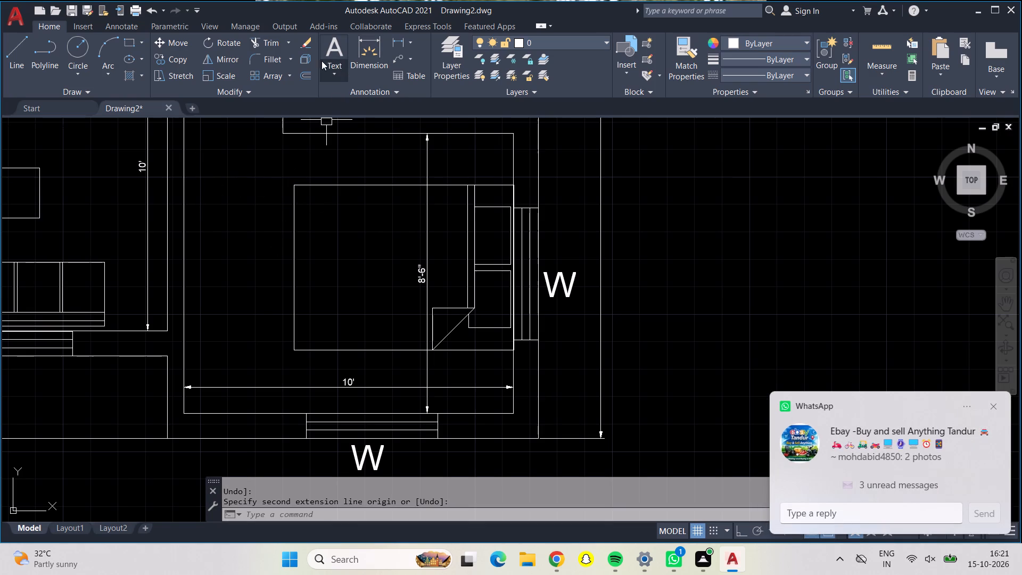
# Create a centred multiline text box with 9" text height above the bed in the front bedroom.
pyautogui.doubleClick(326, 49)
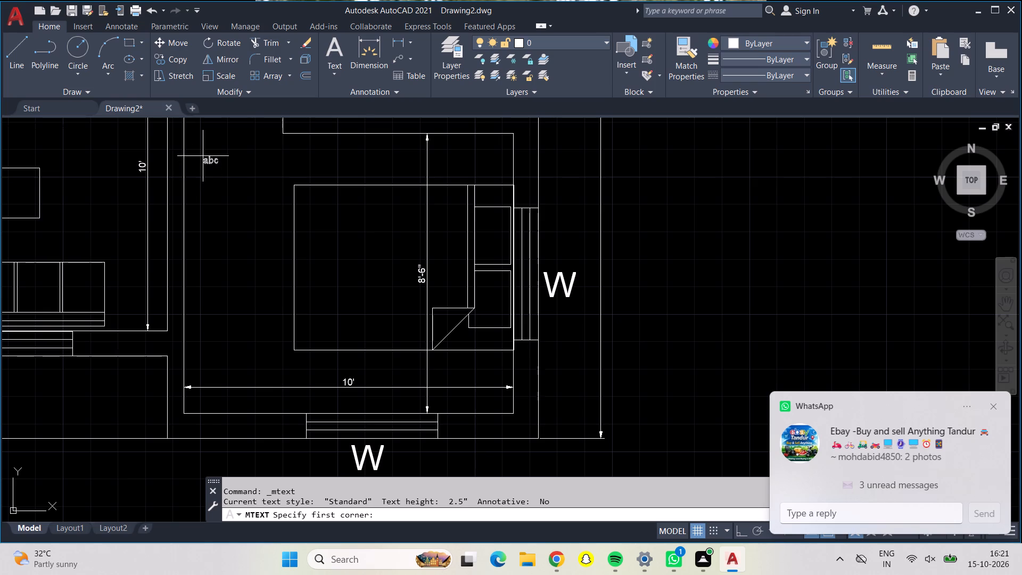
pyautogui.click(203, 154)
pyautogui.click(421, 199)
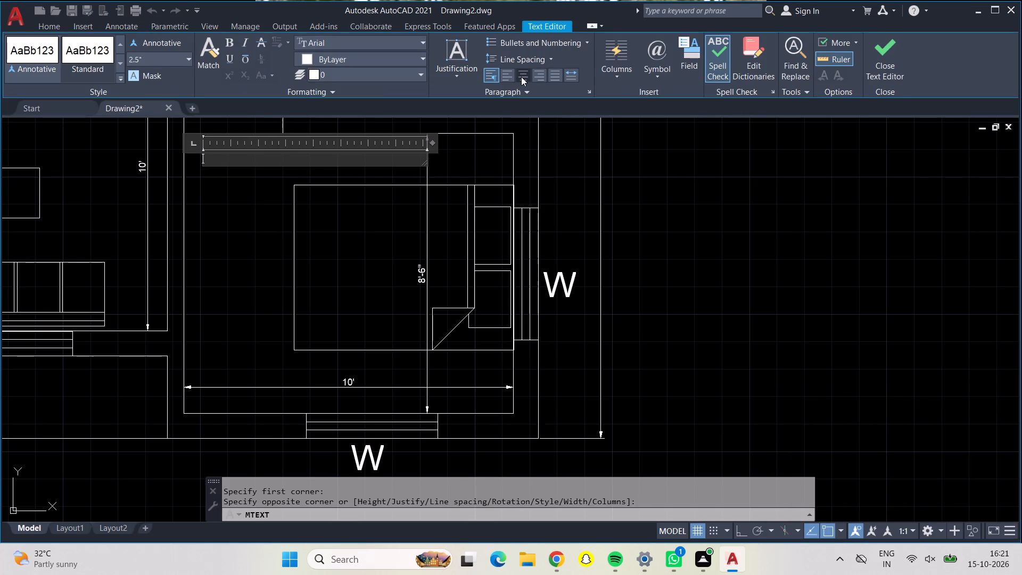
pyautogui.click(521, 77)
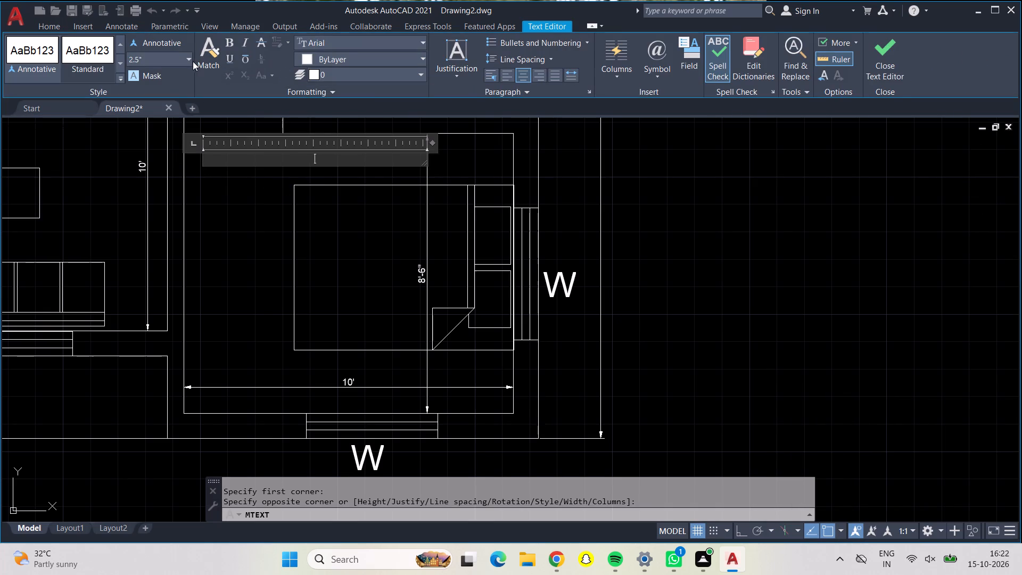
pyautogui.click(191, 61)
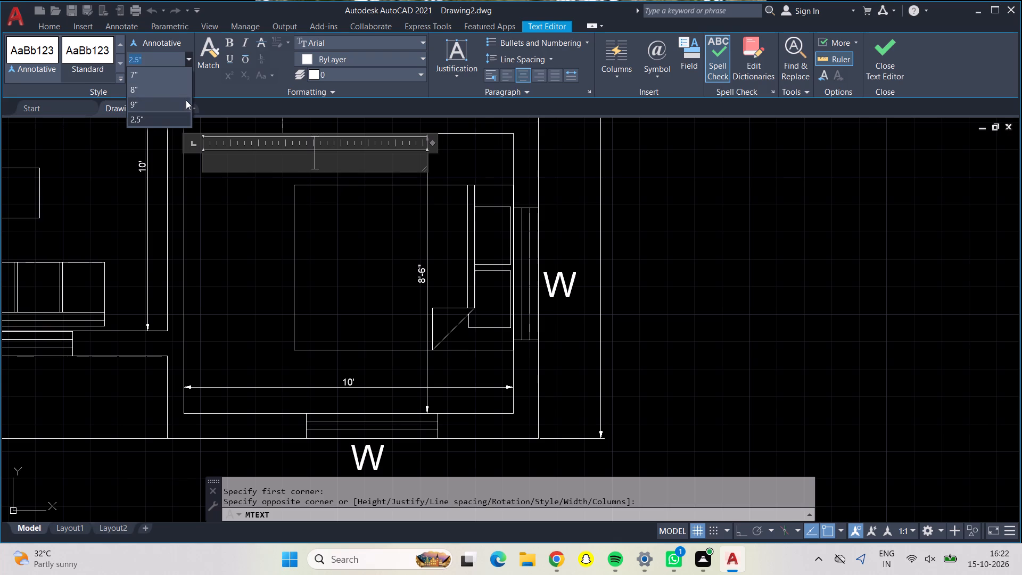
pyautogui.click(186, 100)
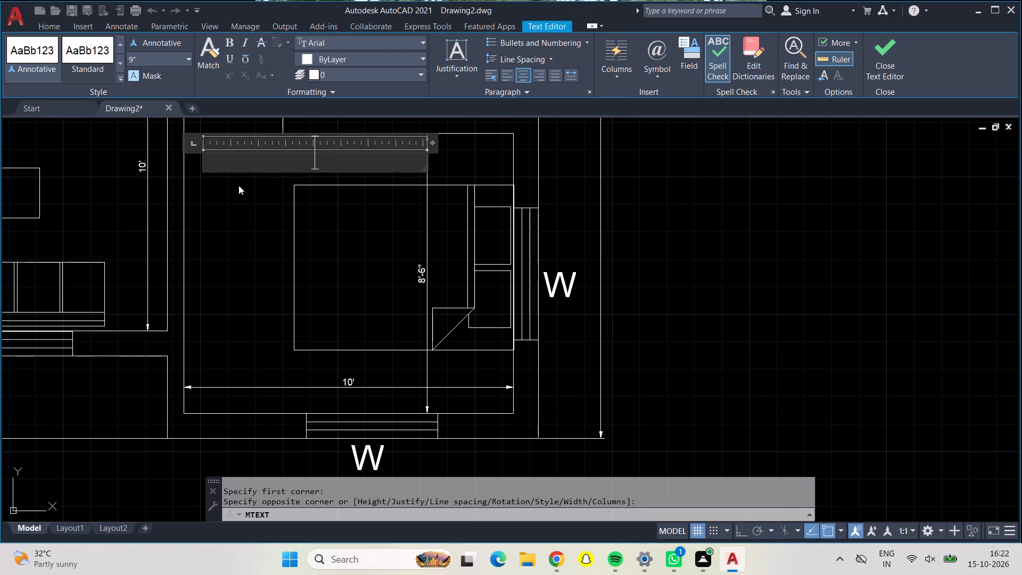
# Enter BED ROOM in capitals as the first line of the front bedroom's label.
pyautogui.write('BED')
pyautogui.press('space')
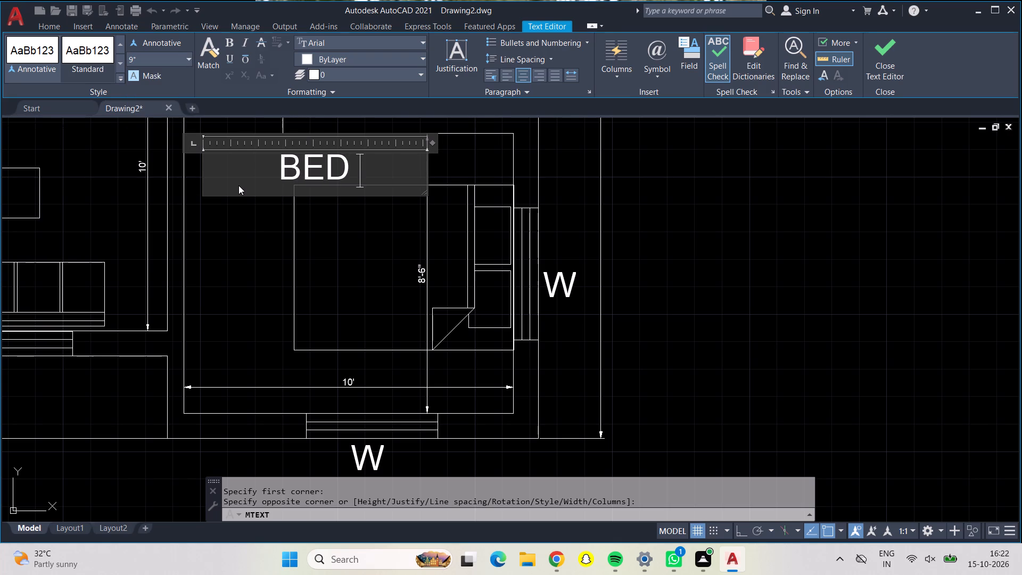
pyautogui.write('room')
pyautogui.press('space')
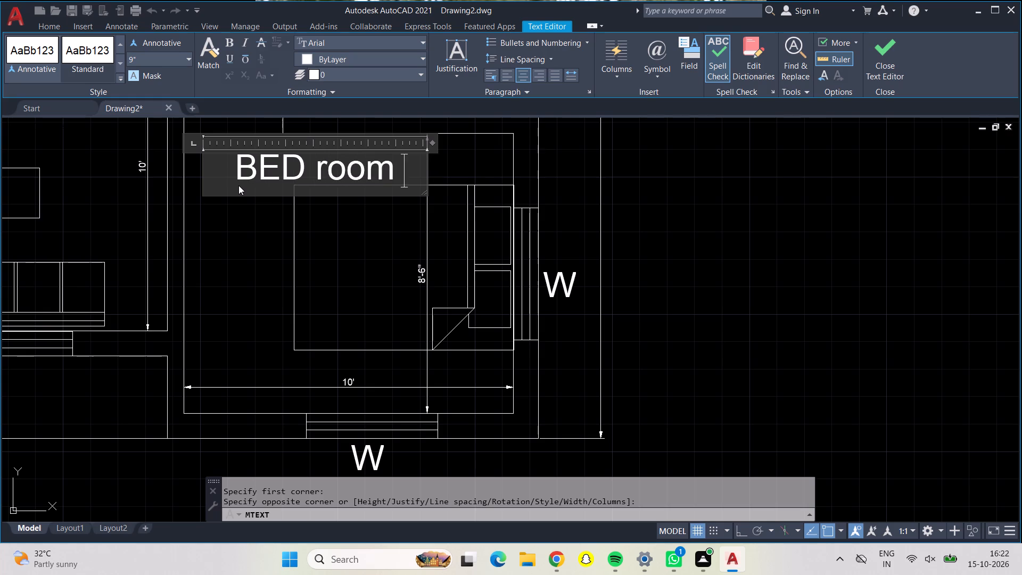
pyautogui.press('BackSpace')
pyautogui.press('BackSpace')
pyautogui.press('BackSpace')
pyautogui.press('BackSpace')
pyautogui.press('BackSpace')
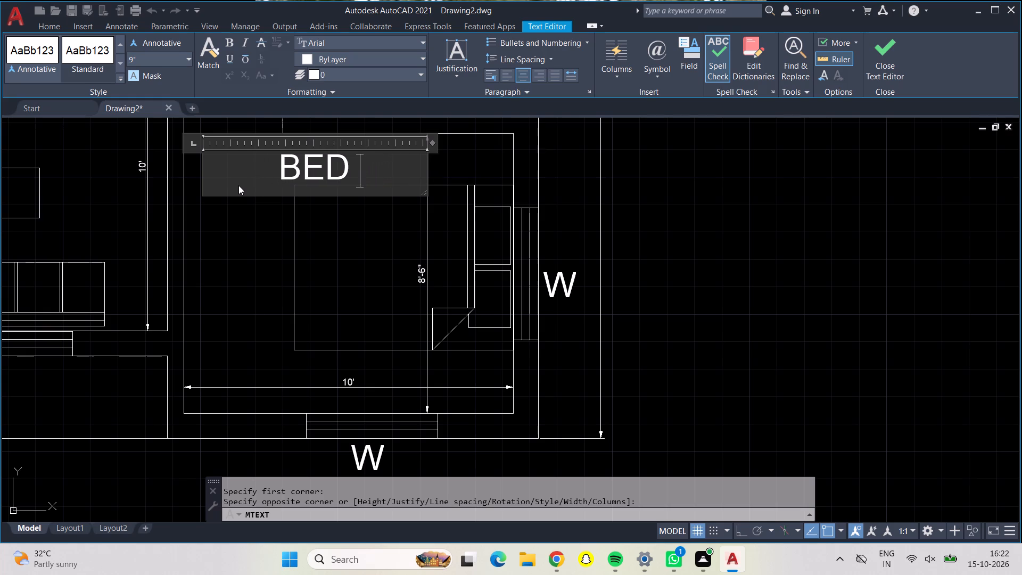
pyautogui.write('ROOM')
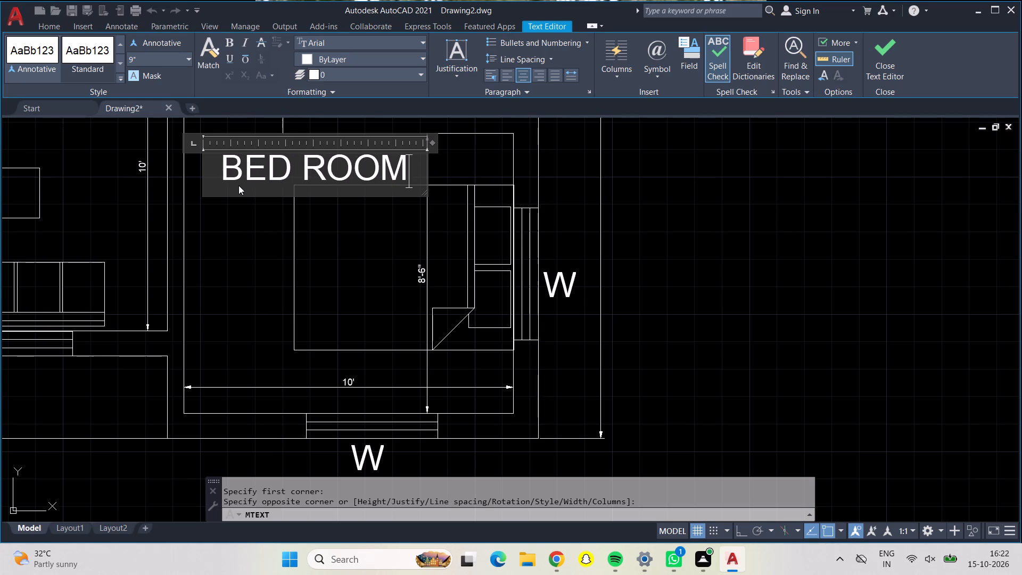
# Add 10'0" X 8'6" as the second line of the bedroom label and finish the text.
pyautogui.press('Return')
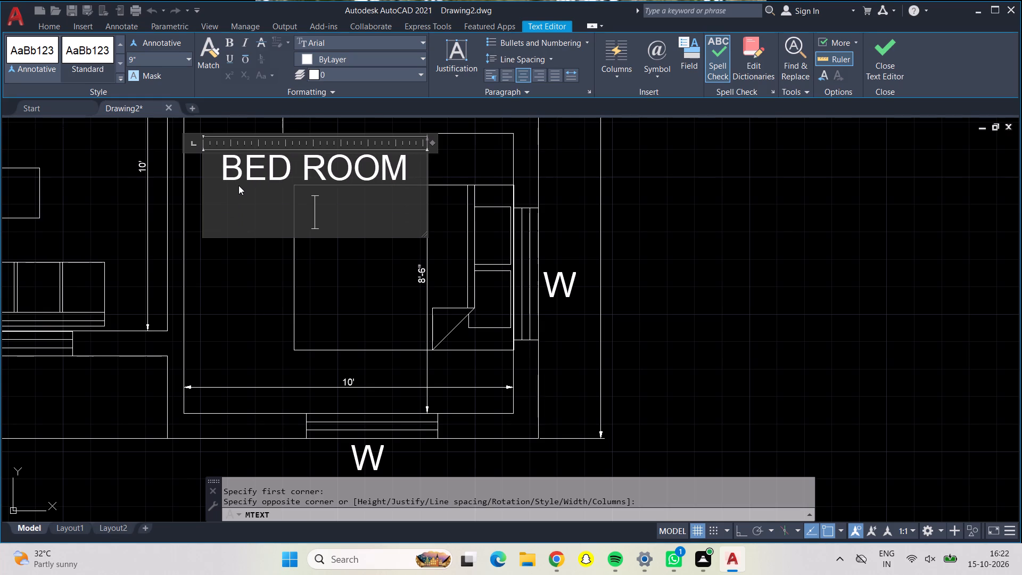
pyautogui.write("10'")
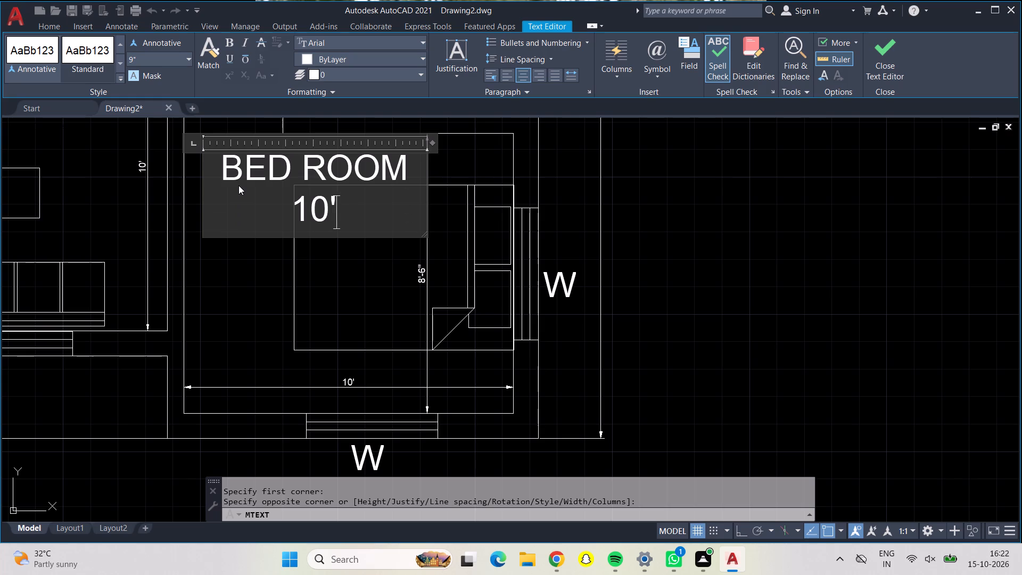
pyautogui.press("'")
pyautogui.press('BackSpace')
pyautogui.write('0"')
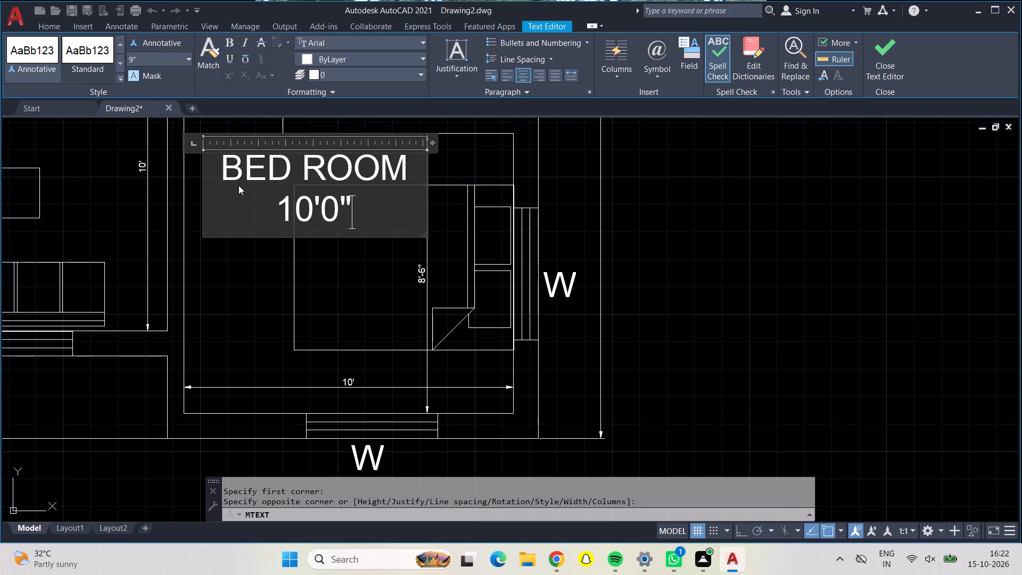
pyautogui.press('space')
pyautogui.write('X')
pyautogui.press('space')
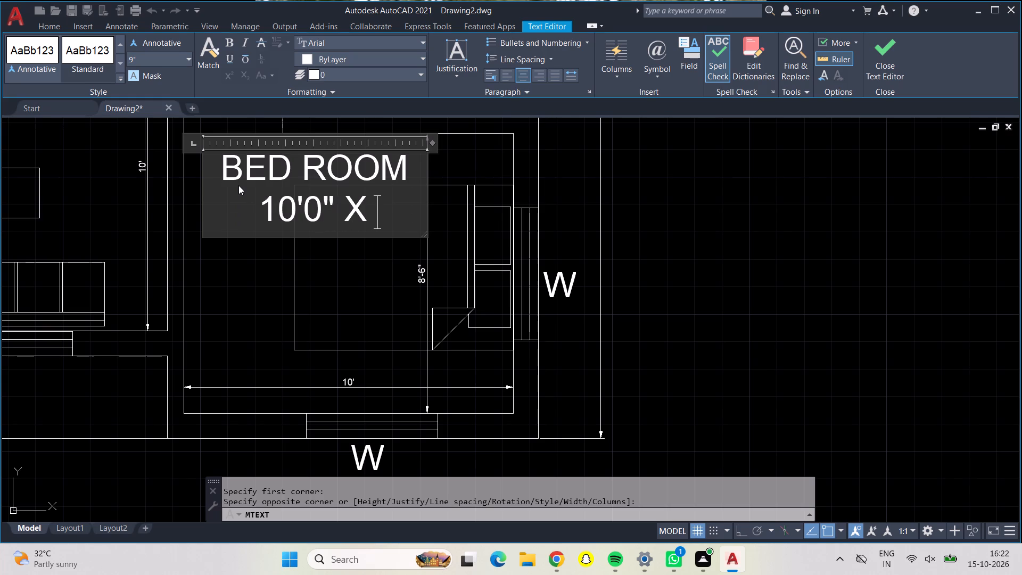
pyautogui.write('8\'6"')
pyautogui.press('space')
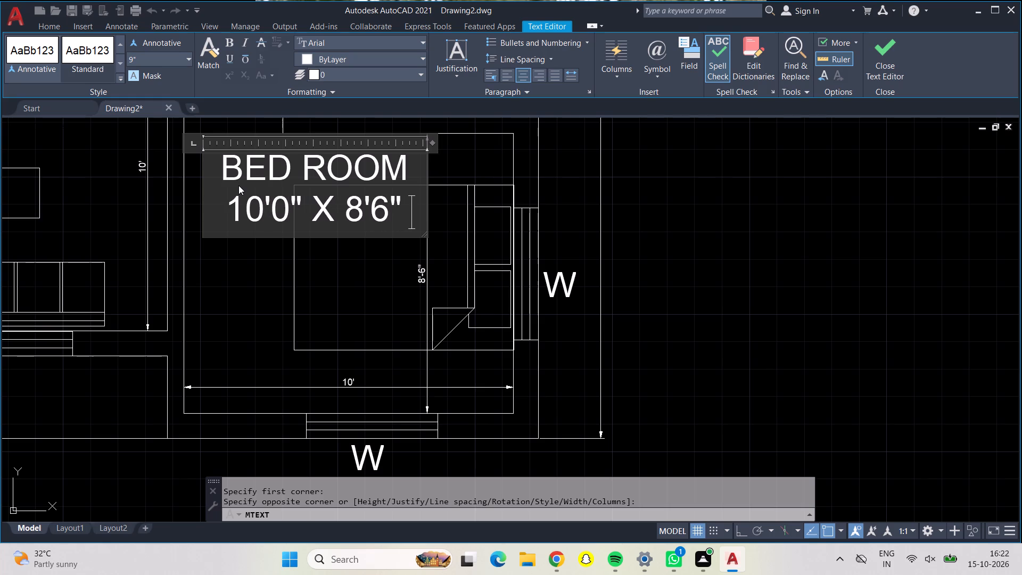
pyautogui.click(237, 276)
# Delete the front bedroom's width and depth dimensions.
pyautogui.scroll(-1, 347, 310)
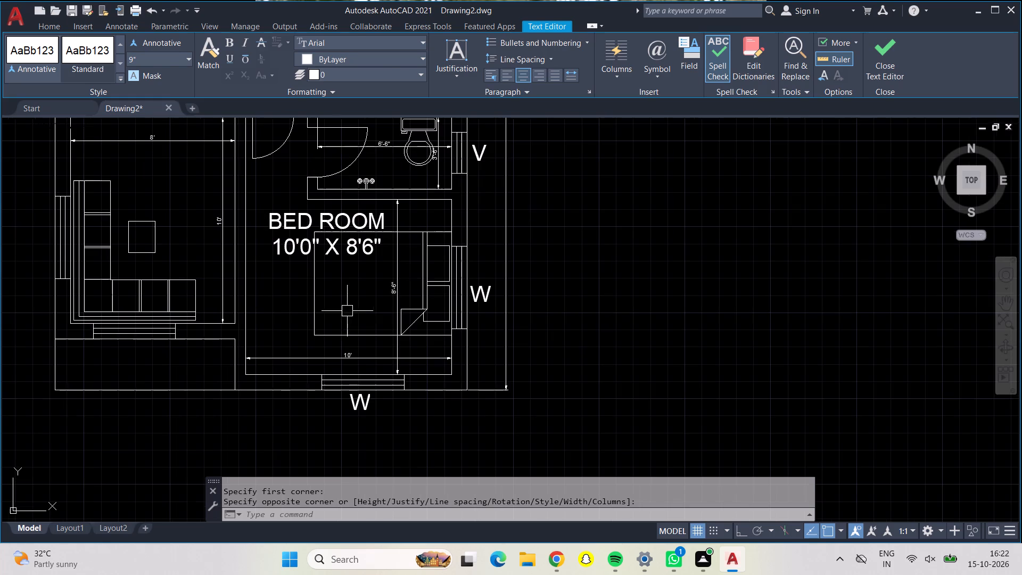
pyautogui.click(395, 283)
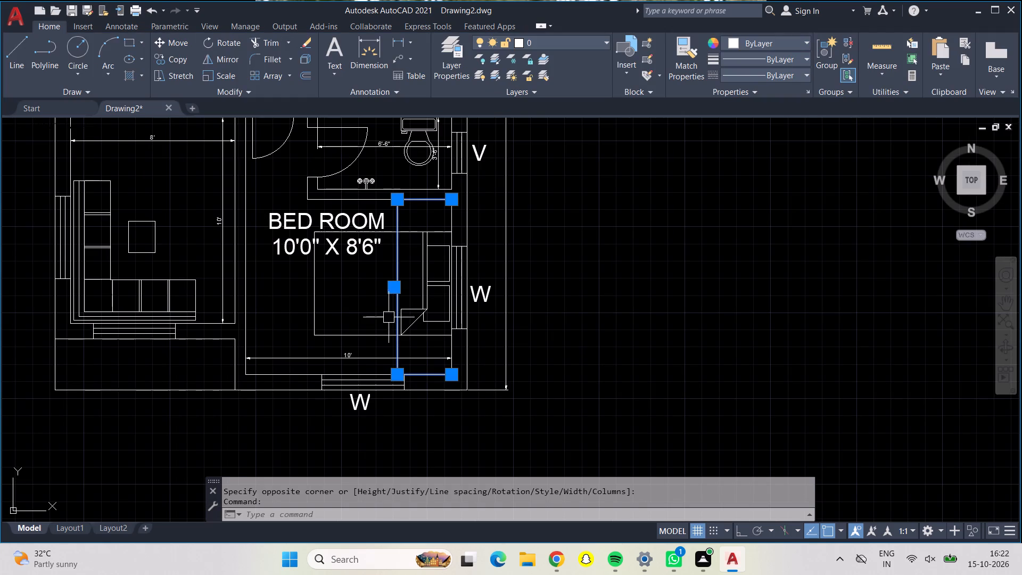
pyautogui.click(345, 359)
pyautogui.press('Delete')
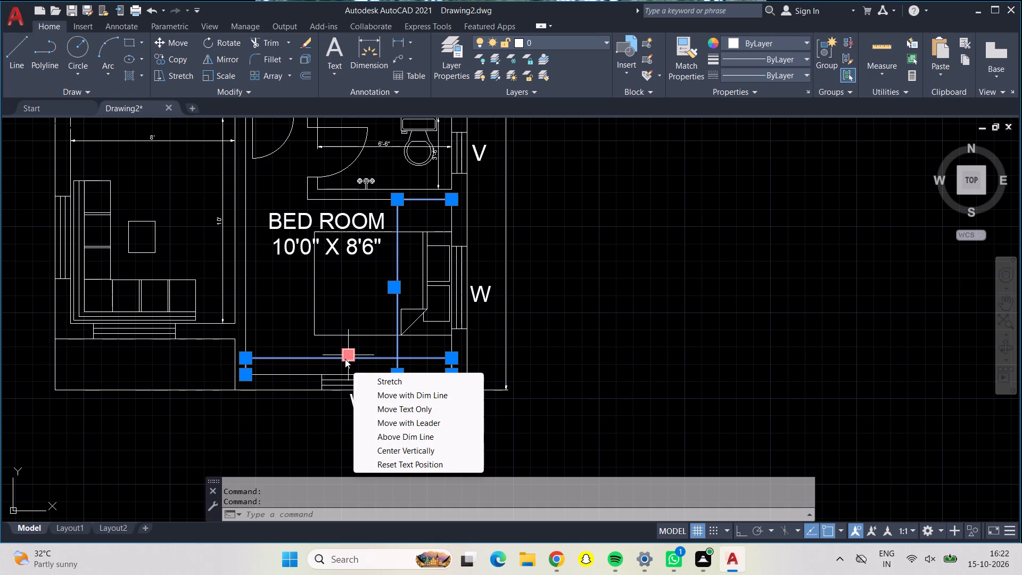
pyautogui.press('Delete')
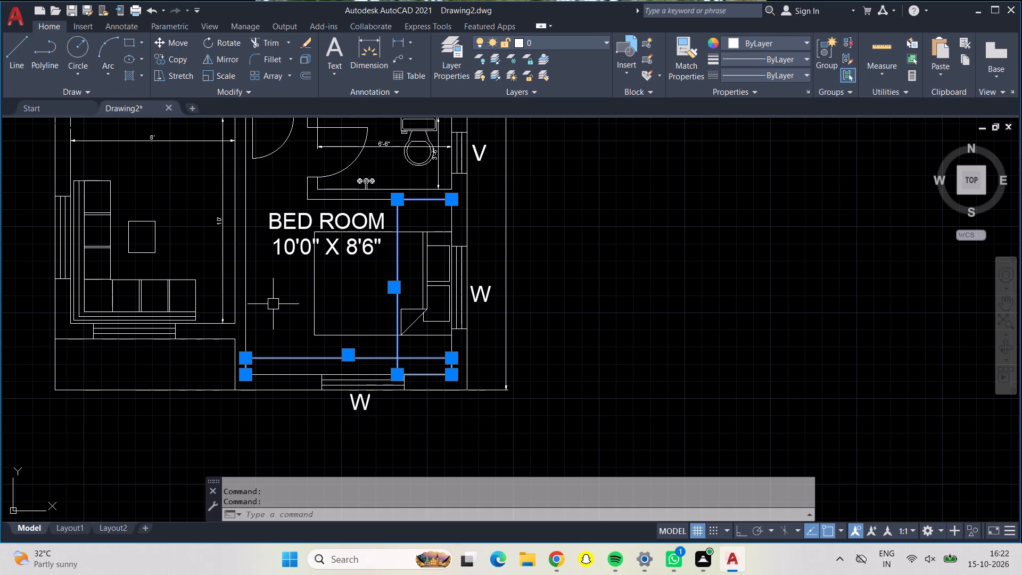
pyautogui.press('Delete')
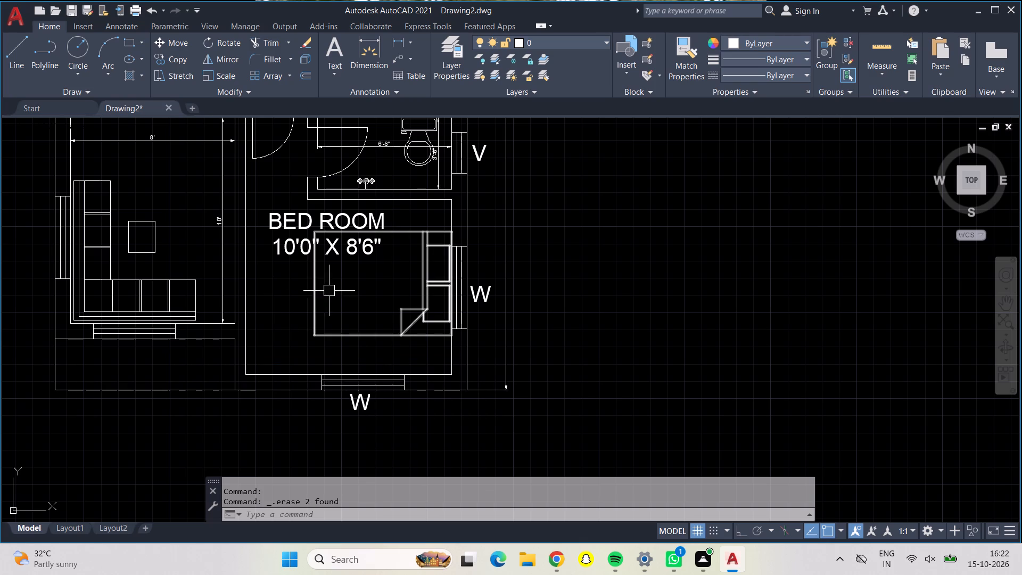
# Create a centred multiline text box with 9" text height above the small square table in the room with the L-shaped sofa.
pyautogui.moveTo(348, 295); pyautogui.dragTo(372, 358, button='middle')
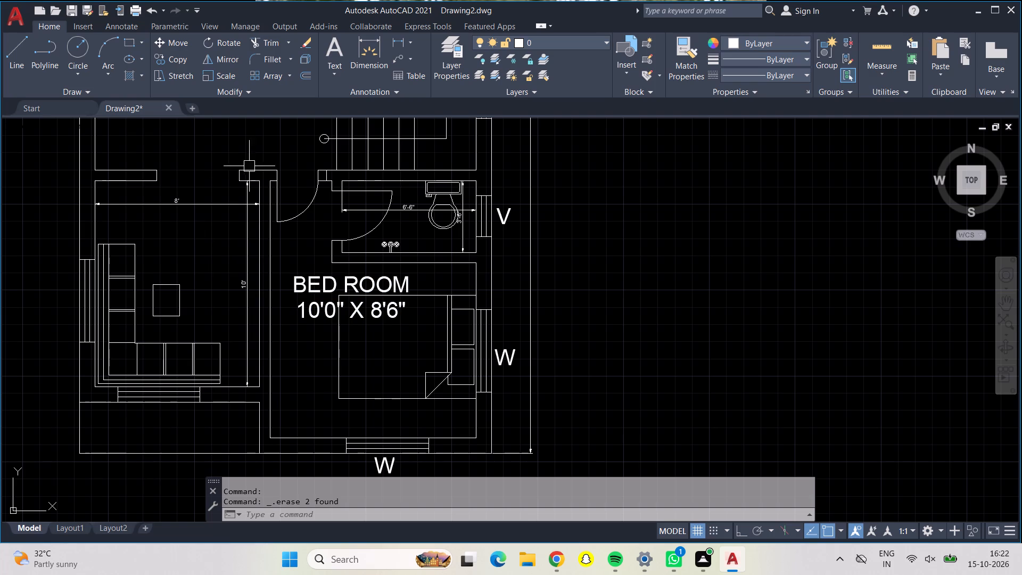
pyautogui.click(335, 54)
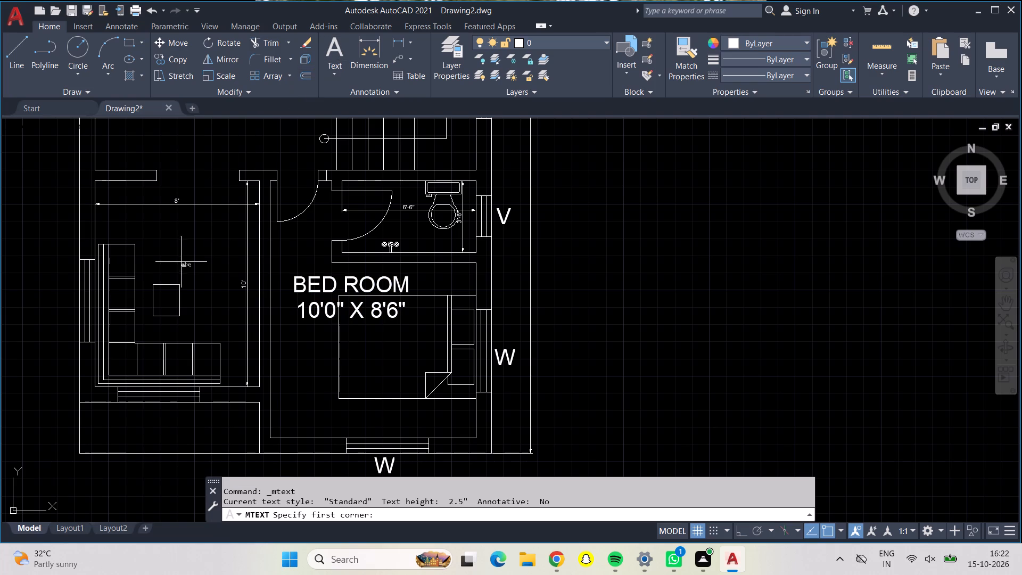
pyautogui.scroll(2, 135, 248)
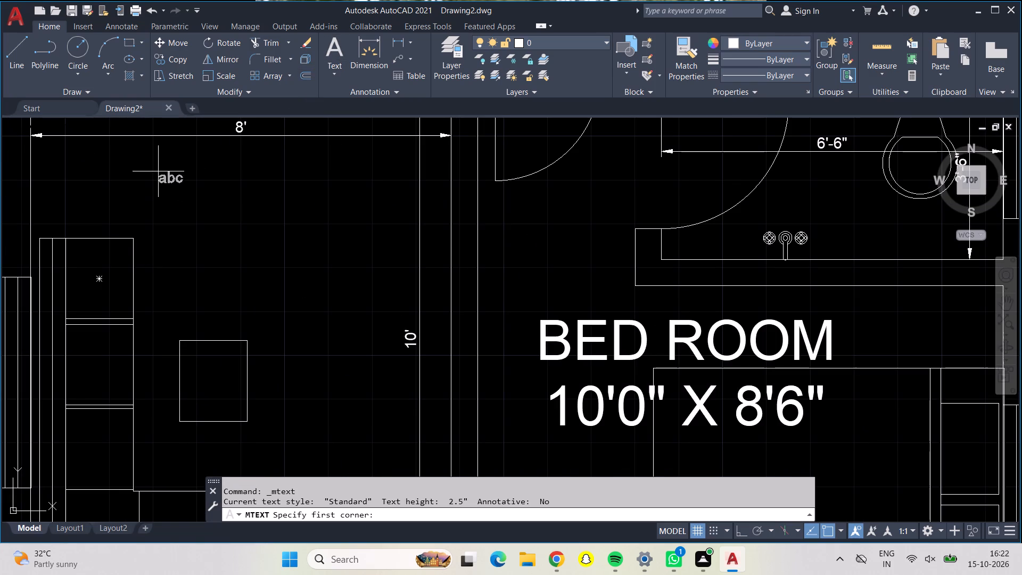
pyautogui.click(155, 171)
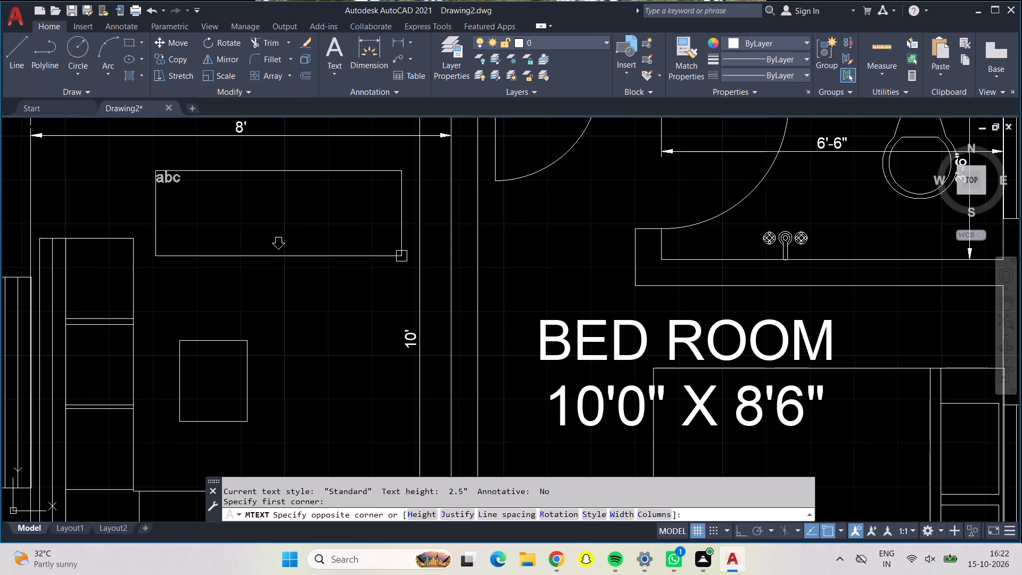
pyautogui.click(401, 256)
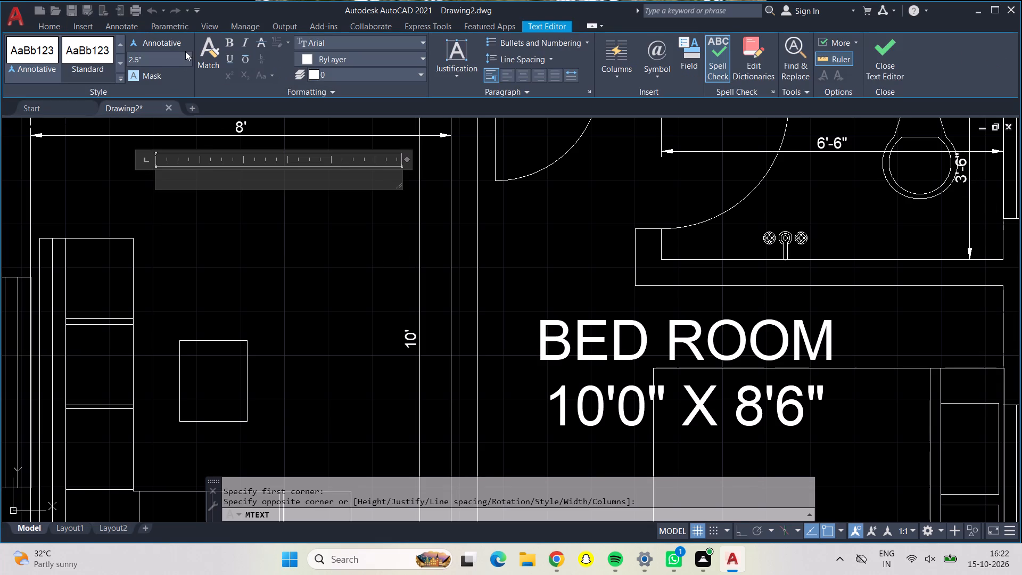
pyautogui.click(184, 57)
pyautogui.click(187, 58)
pyautogui.click(187, 101)
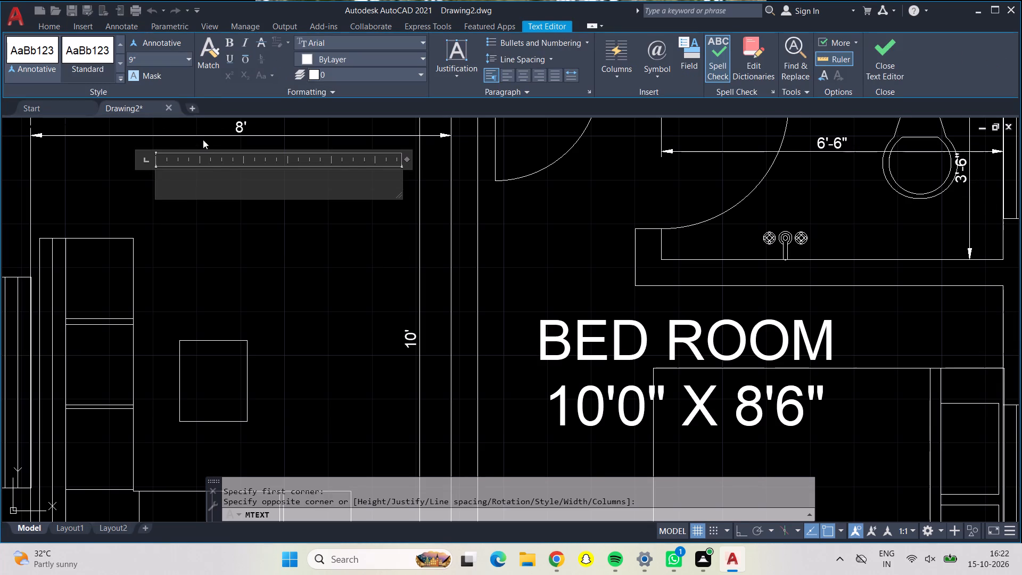
pyautogui.click(525, 70)
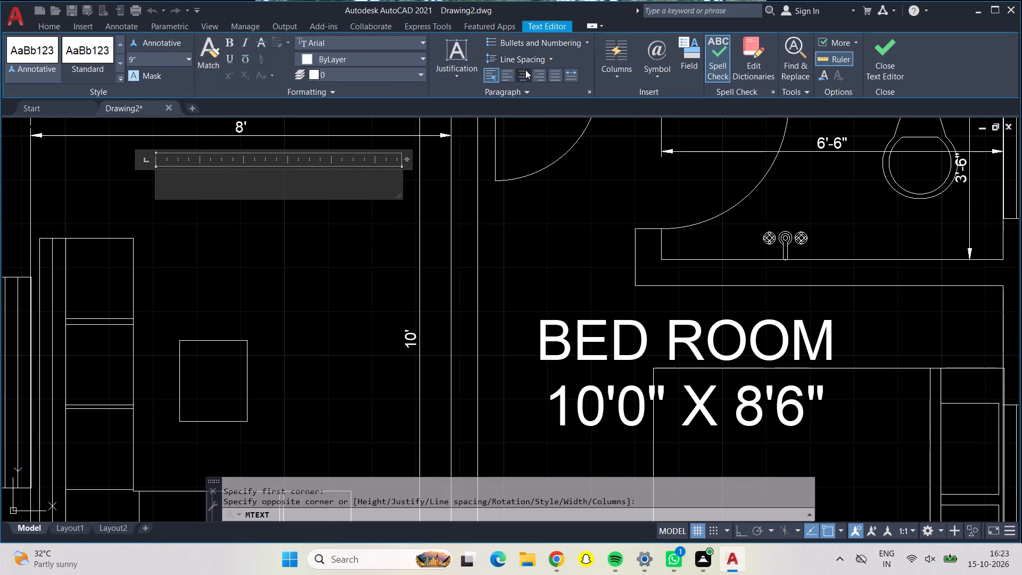
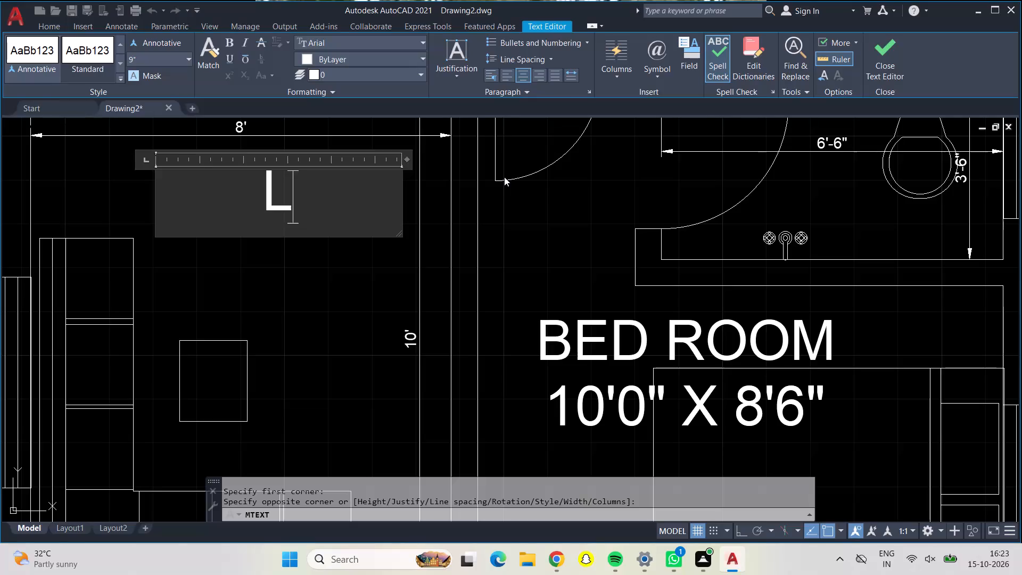
# Complete the label text as LIVING with 8'0" x 10'0" beneath it.
pyautogui.write('I')
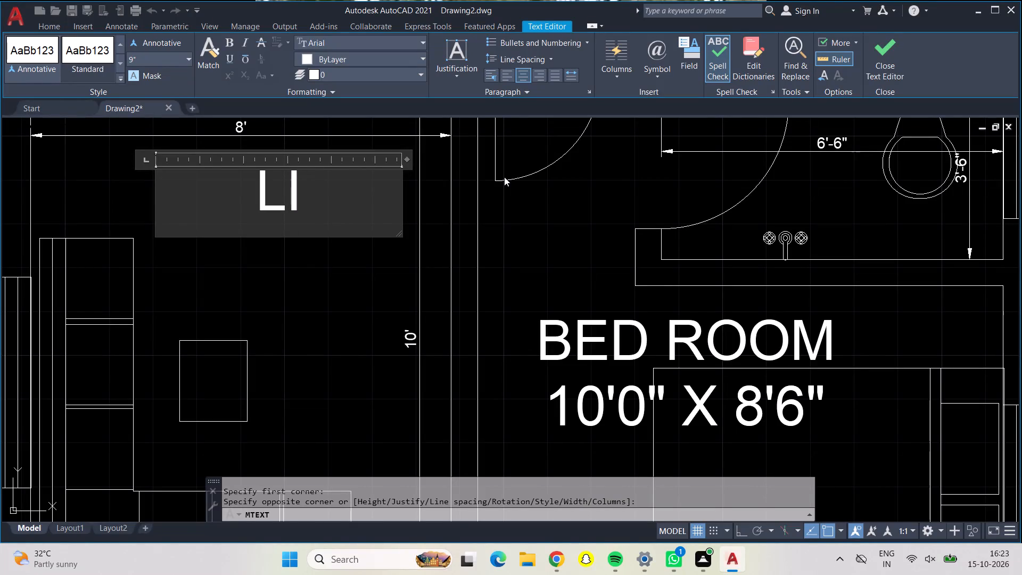
pyautogui.write('VING')
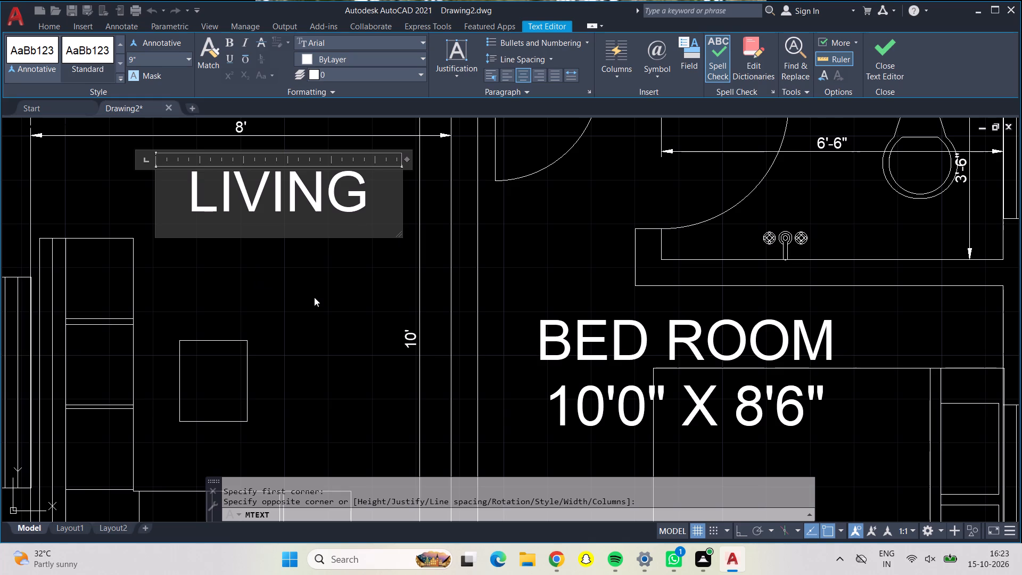
pyautogui.press('Return')
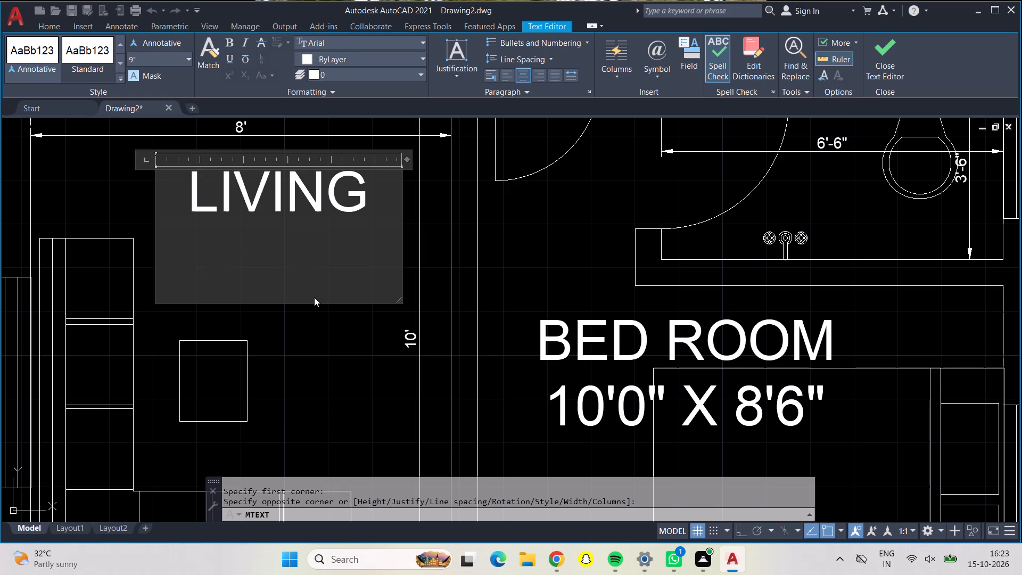
pyautogui.write('8\'0"')
pyautogui.press('space')
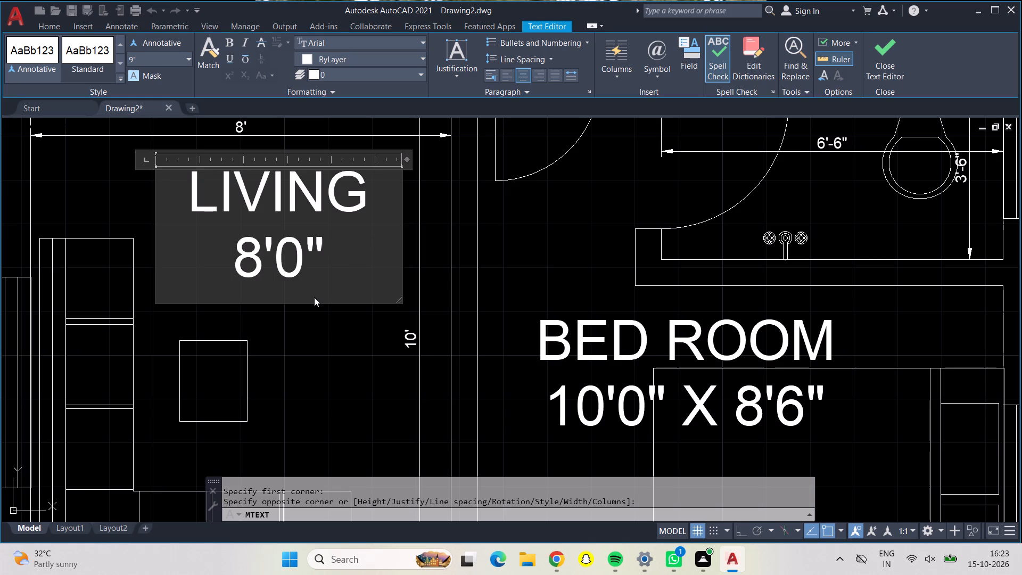
pyautogui.write('x')
pyautogui.press('space')
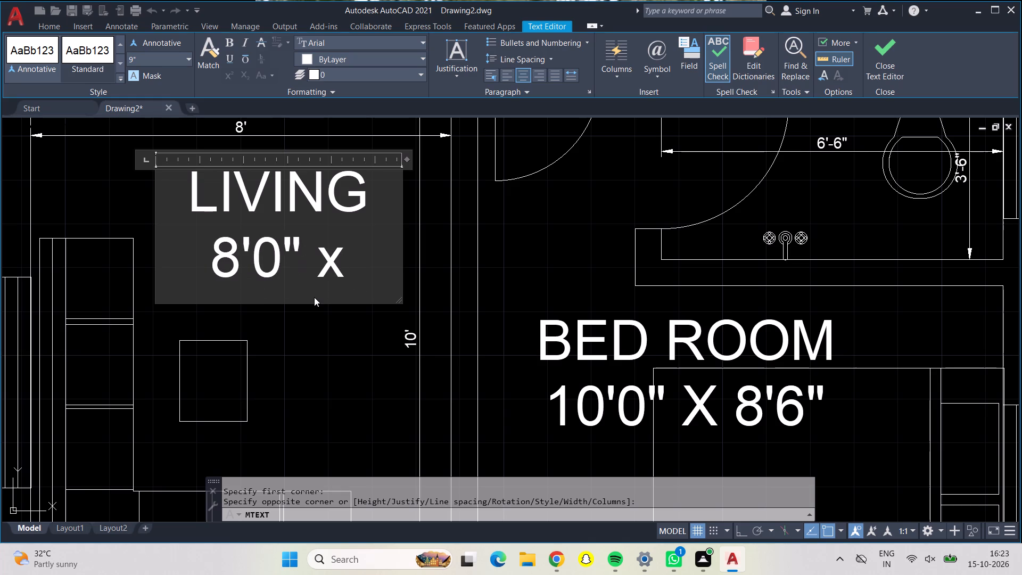
pyautogui.write('10\'"')
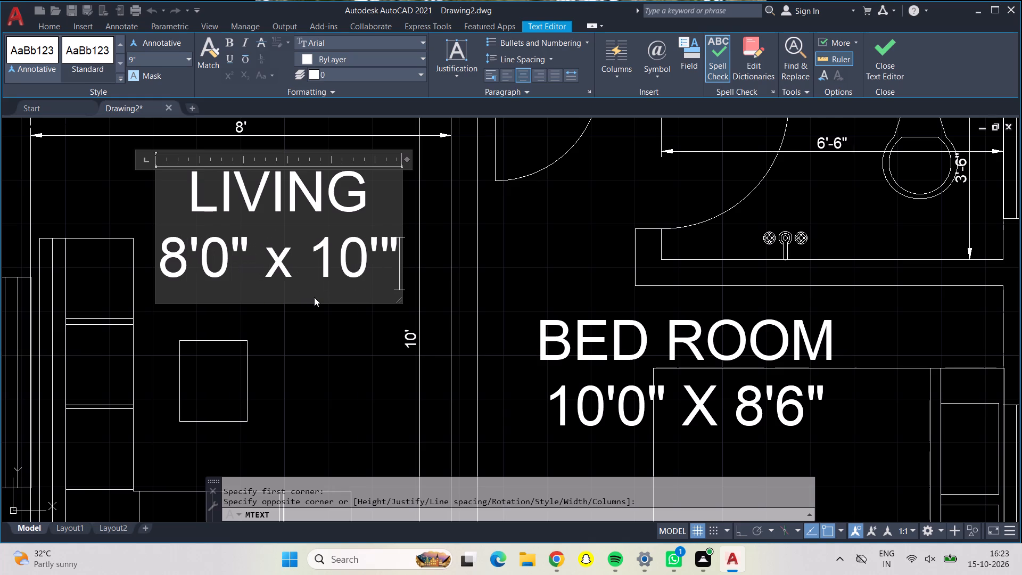
pyautogui.press('BackSpace')
pyautogui.press('0')
pyautogui.press('Right')
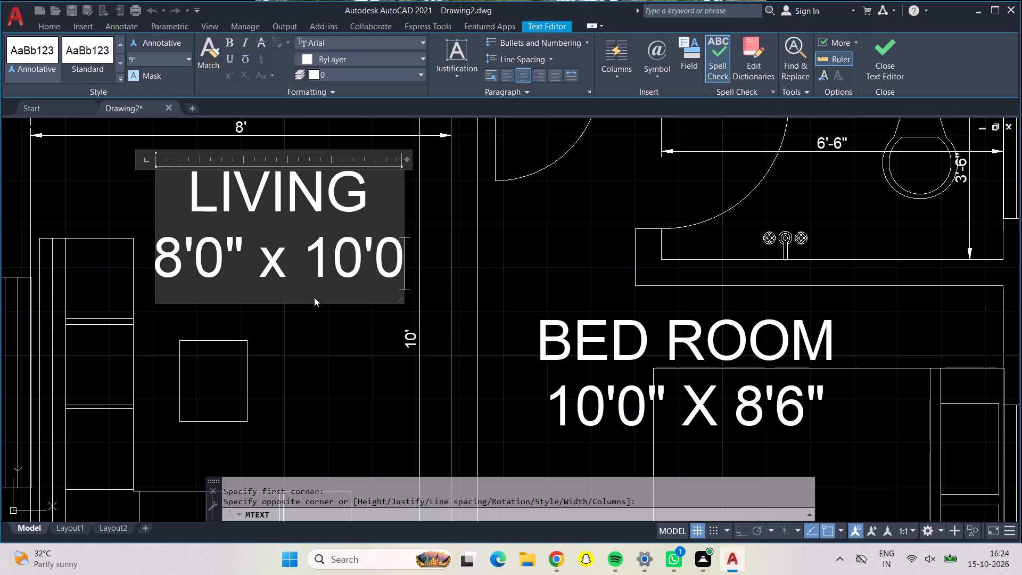
pyautogui.hotkey('shift', '"')
pyautogui.press('BackSpace')
pyautogui.hotkey('shift', '"')
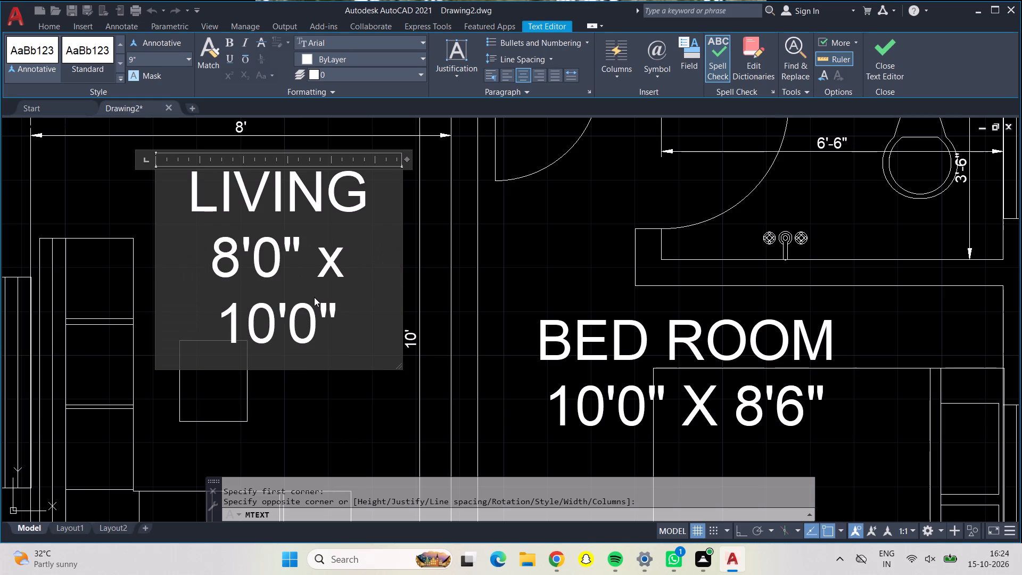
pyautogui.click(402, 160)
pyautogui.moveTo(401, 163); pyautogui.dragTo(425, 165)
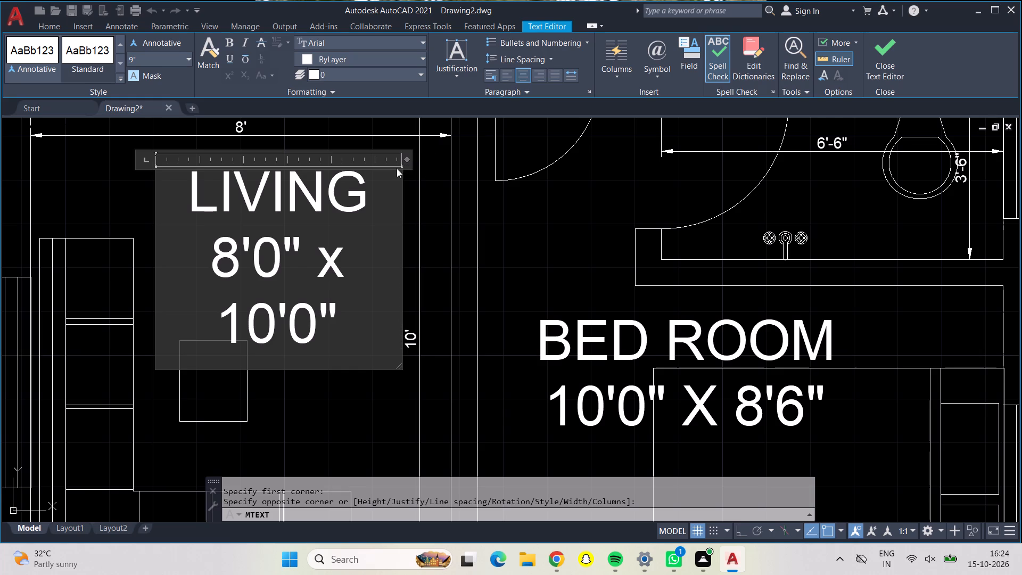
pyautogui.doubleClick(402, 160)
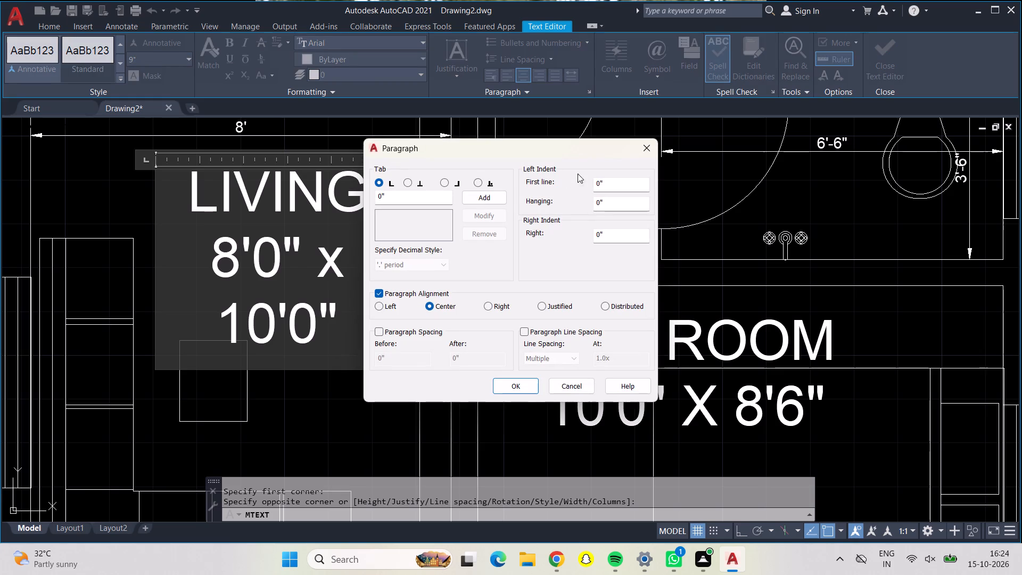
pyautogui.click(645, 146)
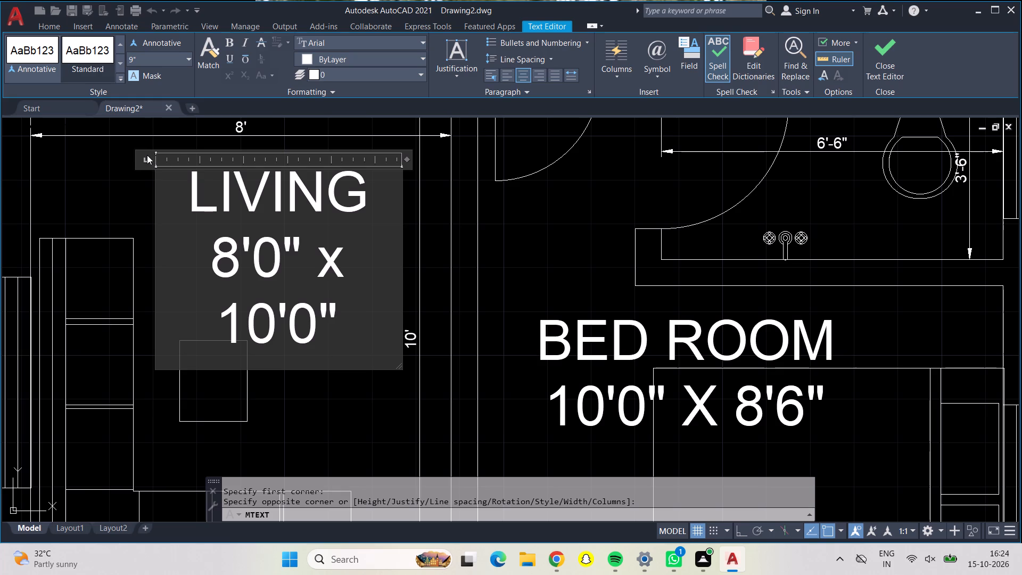
# Widen the living room label's text box so 8'0" x 10'0" fits on one line, and finish the text.
pyautogui.click(187, 244)
pyautogui.click(342, 318)
pyautogui.press('BackSpace')
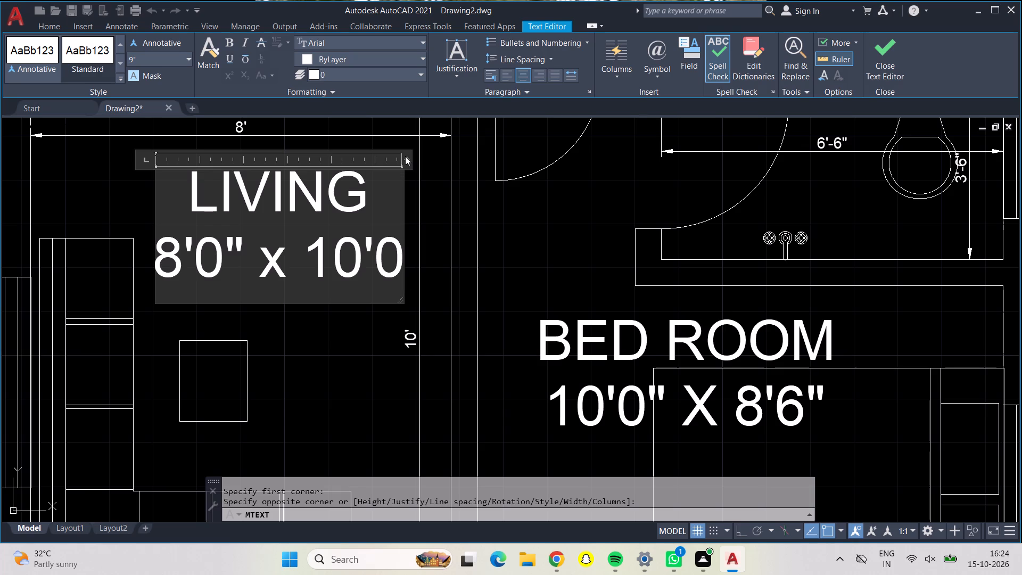
pyautogui.scroll(2, 403, 156)
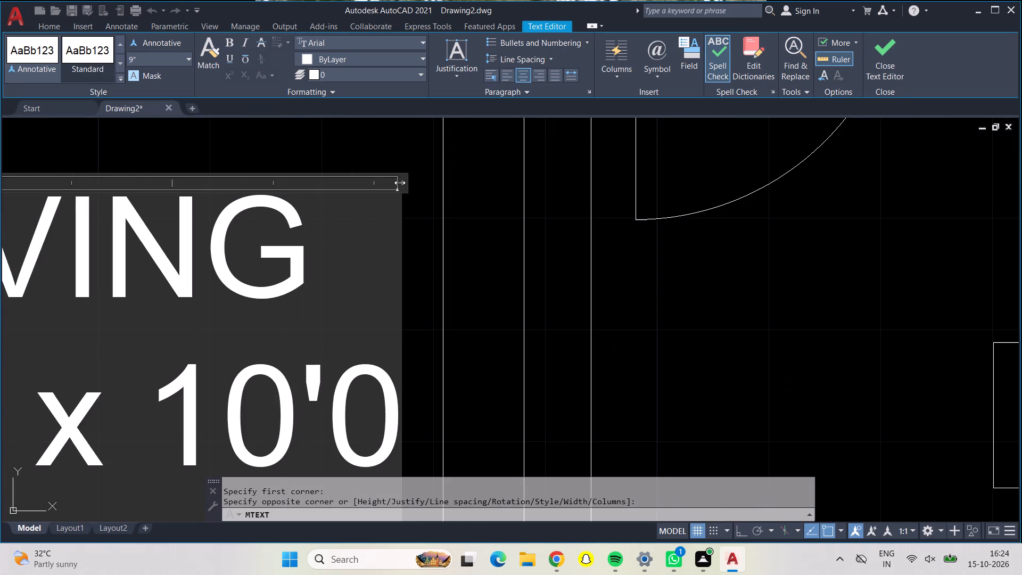
pyautogui.moveTo(401, 183); pyautogui.dragTo(597, 203)
pyautogui.hotkey('shift', '"')
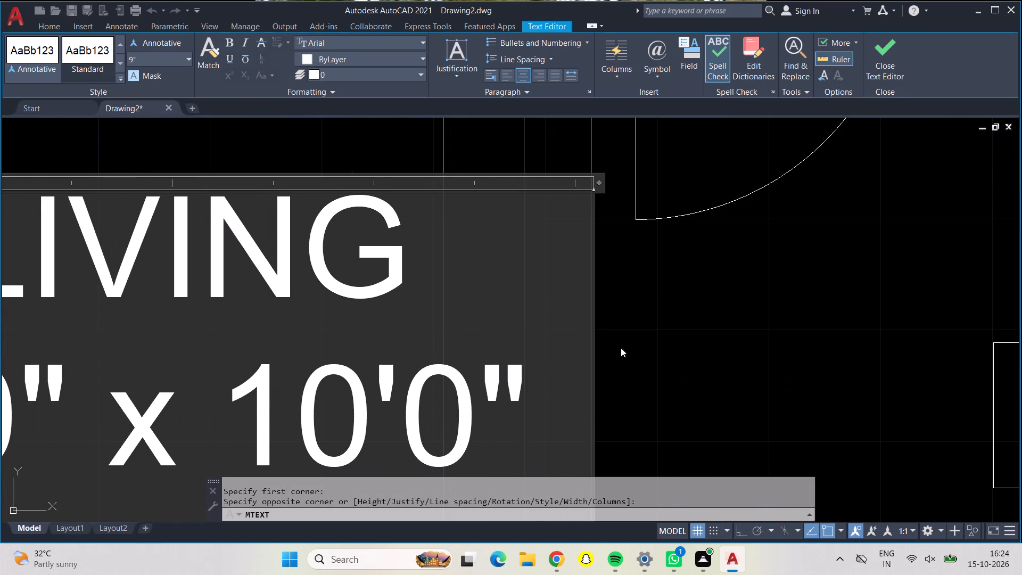
pyautogui.click(633, 367)
# Delete the living room's 8' width and 10' depth dimensions.
pyautogui.scroll(1, 584, 358)
pyautogui.scroll(-1, 580, 358)
pyautogui.scroll(-2, 474, 346)
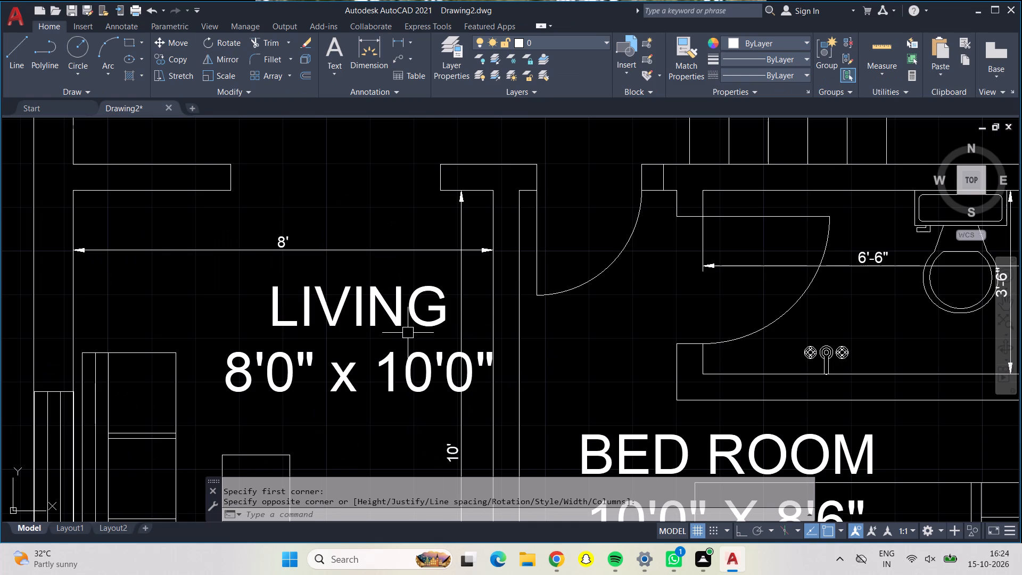
pyautogui.moveTo(408, 332); pyautogui.dragTo(458, 212, button='middle')
pyautogui.click(456, 127)
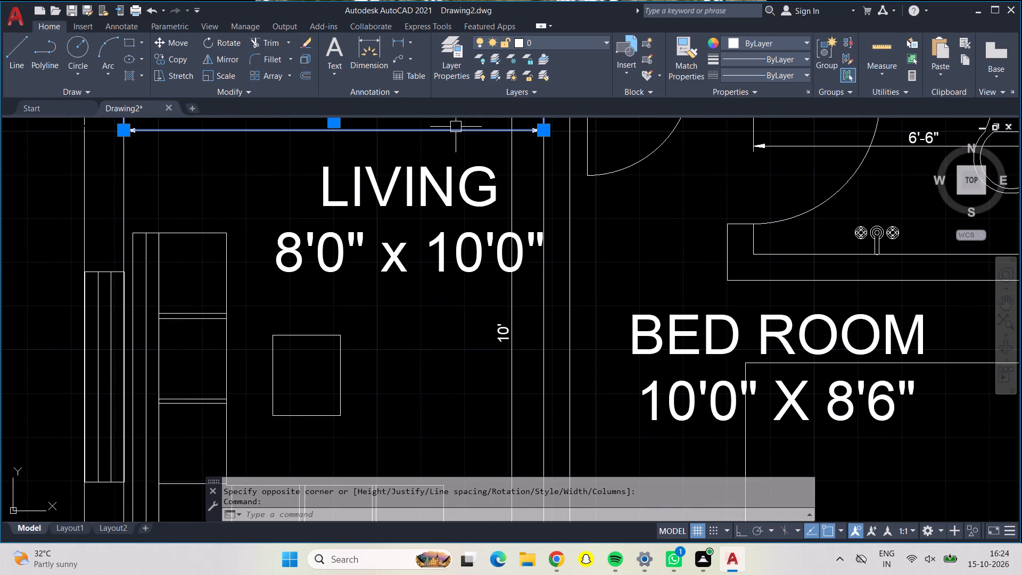
pyautogui.click(508, 167)
pyautogui.press('Delete')
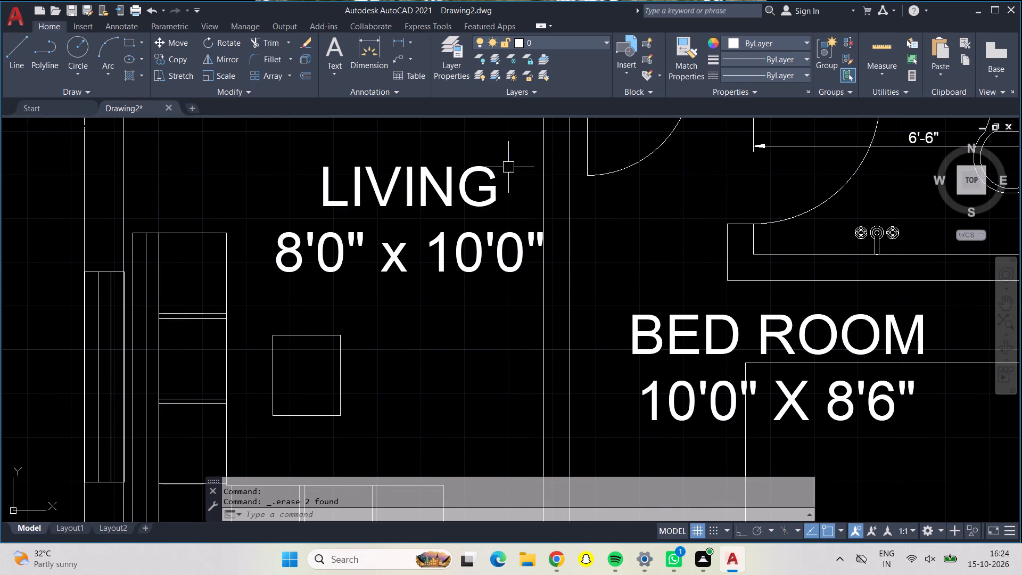
# Move the LIVING label slightly up and left, away from the wall shared with the front bedroom.
pyautogui.scroll(-2, 493, 187)
pyautogui.moveTo(488, 266); pyautogui.dragTo(466, 272, button='middle')
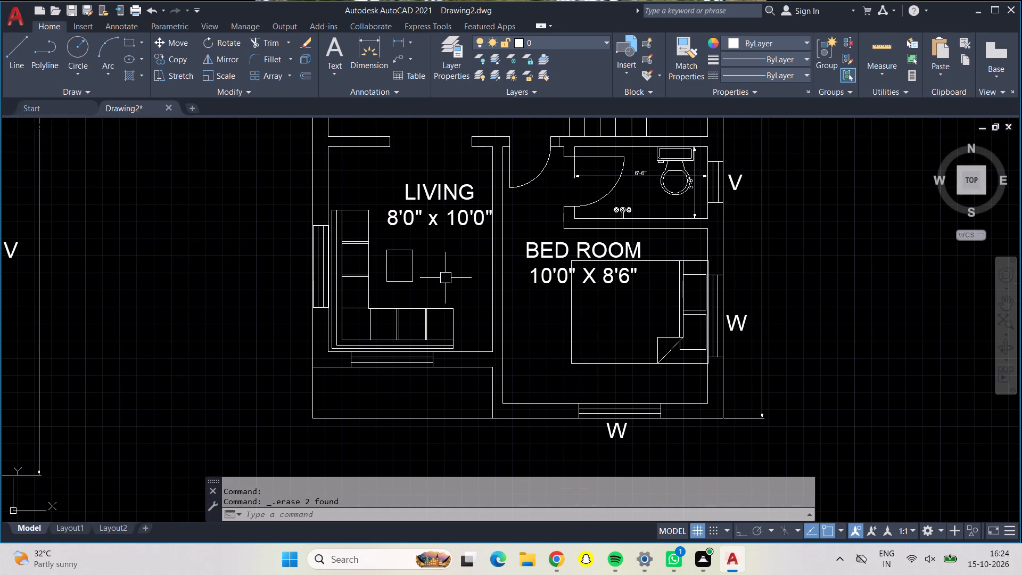
pyautogui.click(455, 204)
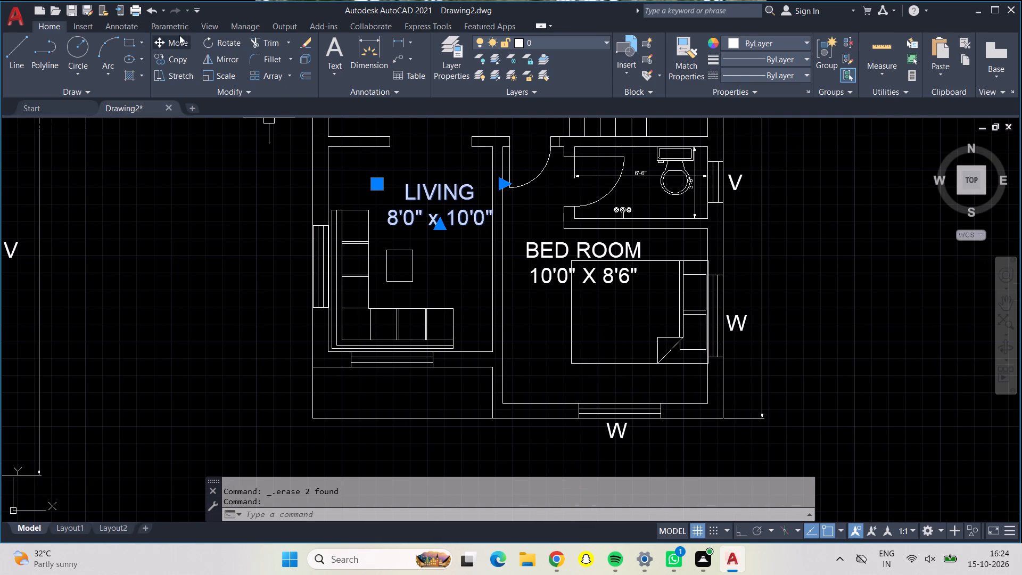
pyautogui.click(179, 40)
pyautogui.moveTo(442, 203); pyautogui.dragTo(488, 177)
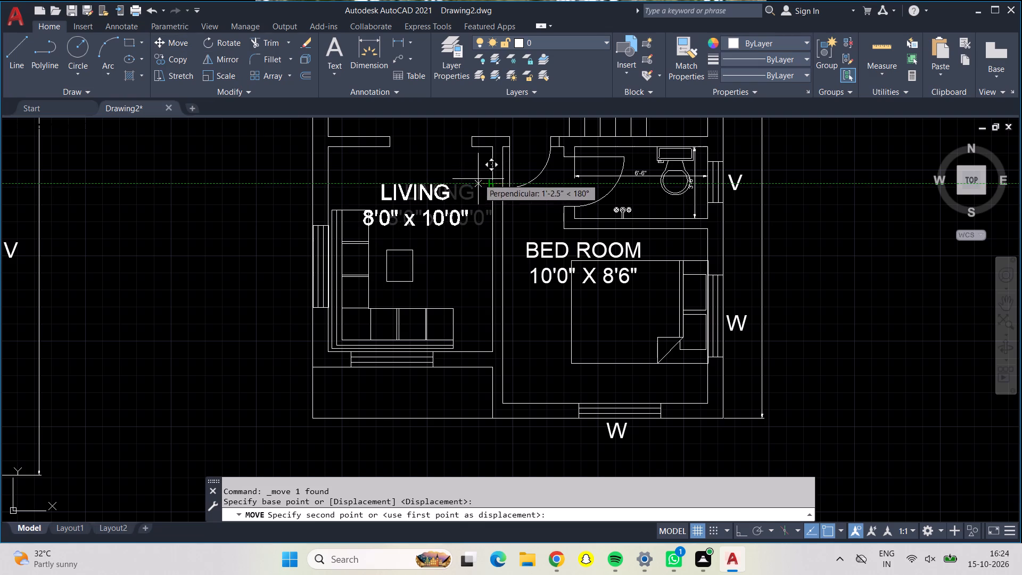
pyautogui.click(487, 177)
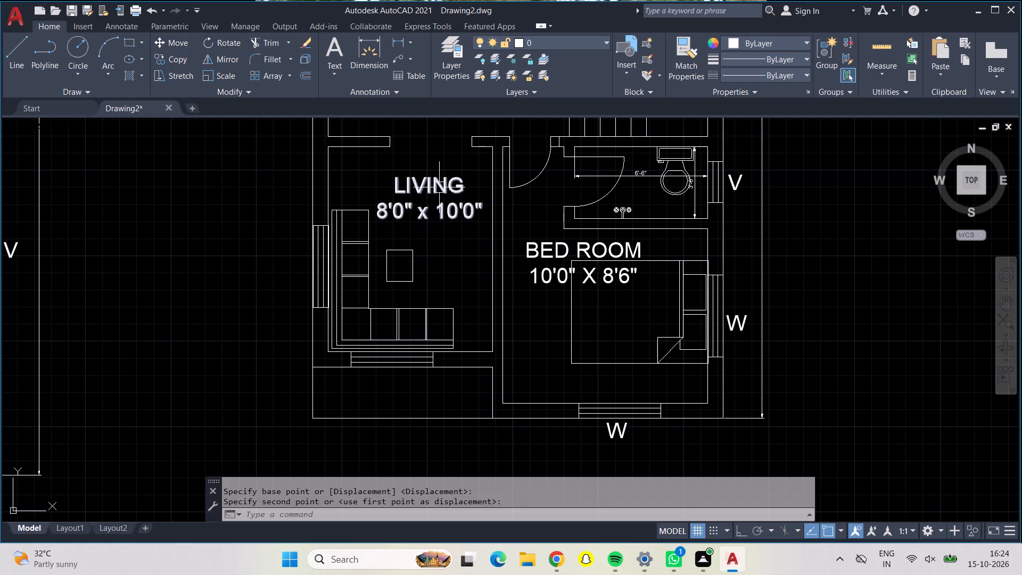
# Move the LOBBY label slightly left and down, farther from the staircase.
pyautogui.scroll(-1, 451, 223)
pyautogui.moveTo(452, 268); pyautogui.dragTo(408, 358, button='middle')
pyautogui.click(425, 188)
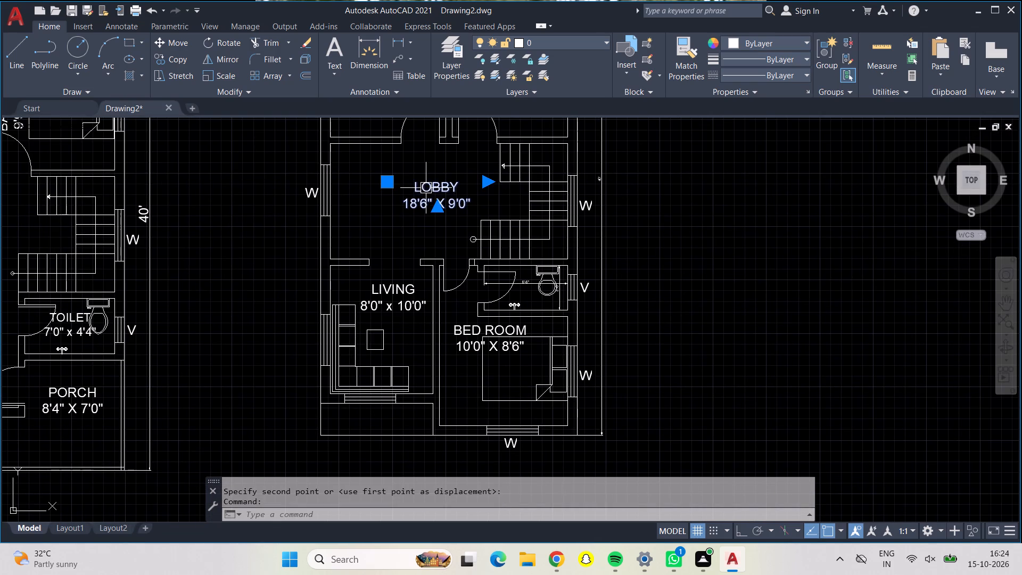
pyautogui.click(171, 44)
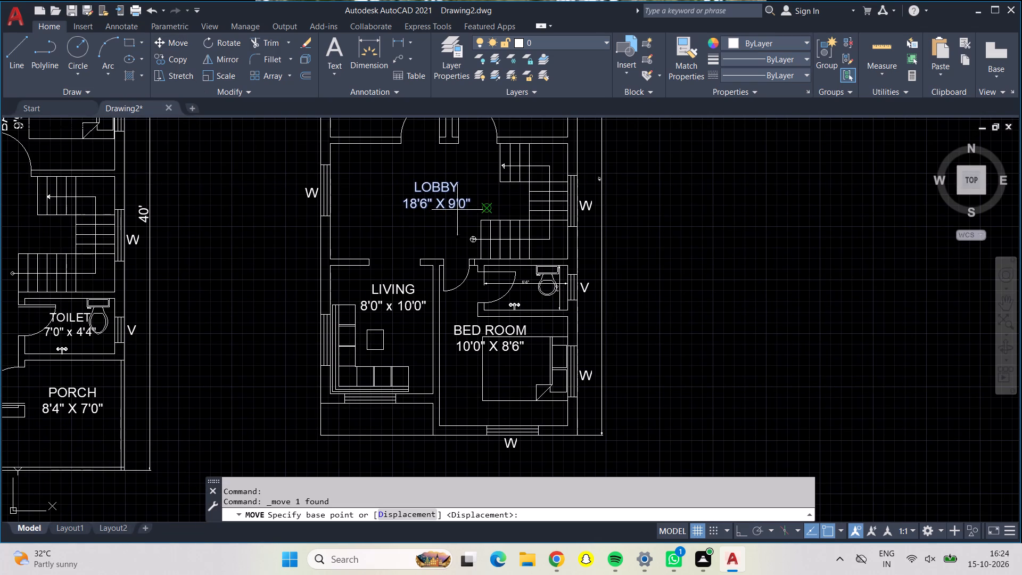
pyautogui.click(446, 192)
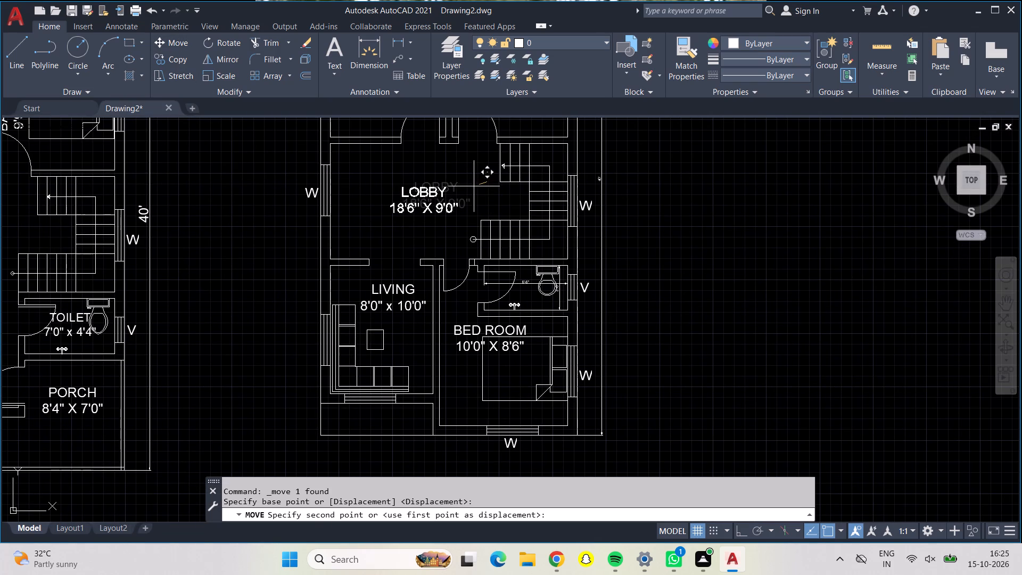
pyautogui.click(474, 186)
# Move the right-hand rear bedroom's label slightly up and left, farther from the bed.
pyautogui.scroll(-1, 420, 182)
pyautogui.moveTo(421, 170); pyautogui.dragTo(391, 321, button='middle')
pyautogui.scroll(4, 376, 228)
pyautogui.scroll(-2, 392, 229)
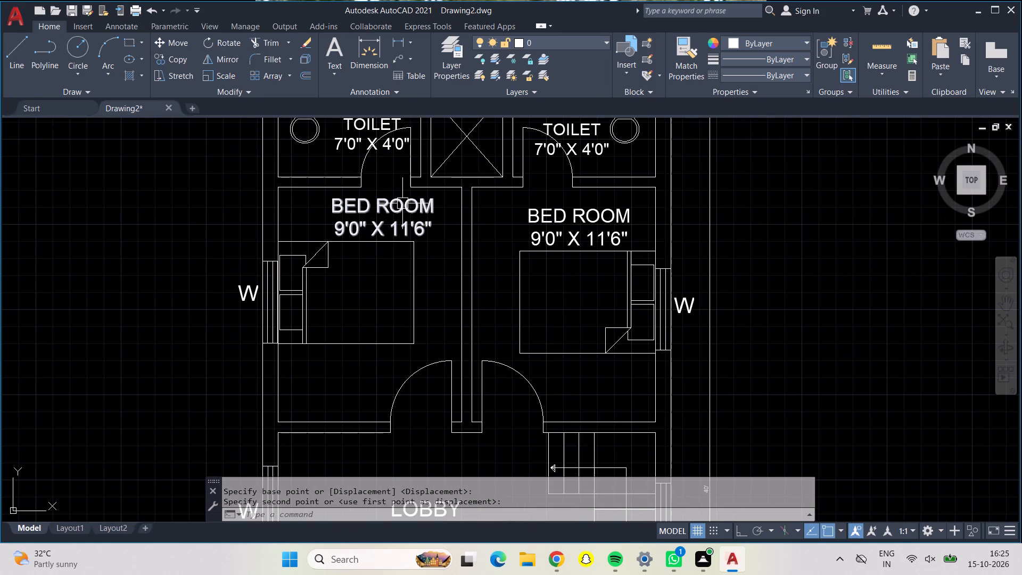
pyautogui.click(590, 228)
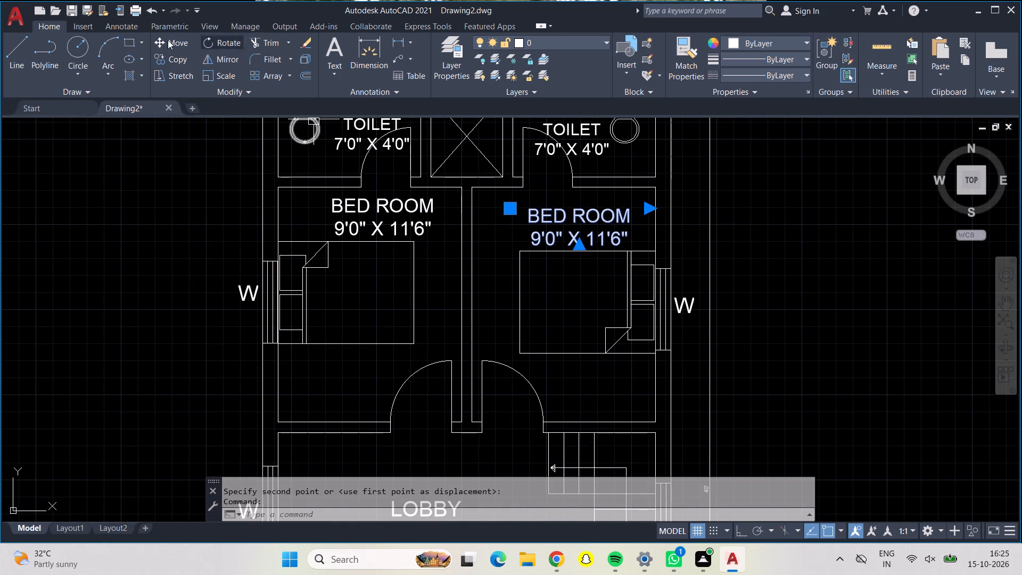
pyautogui.click(159, 38)
pyautogui.click(581, 233)
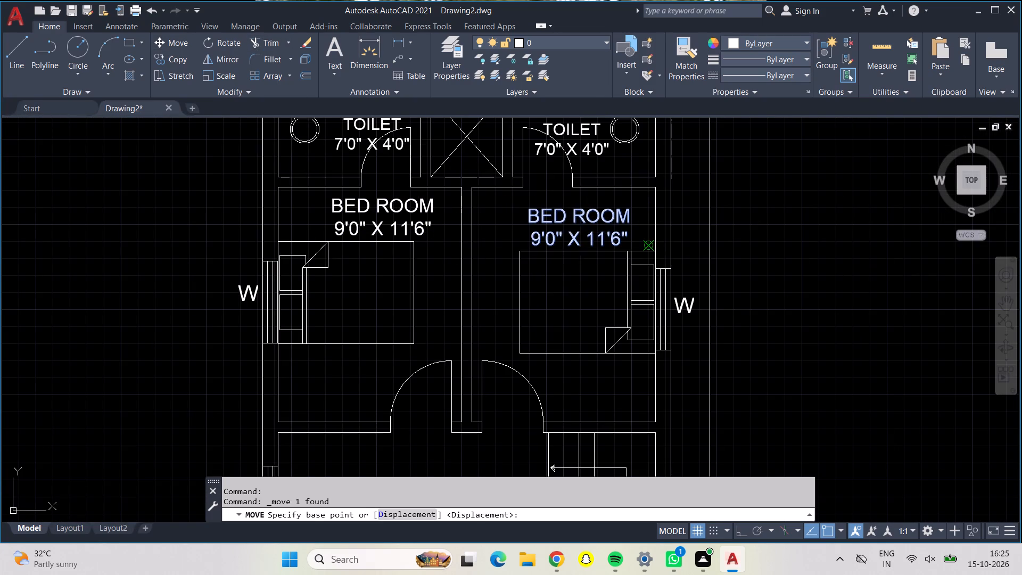
pyautogui.click(645, 239)
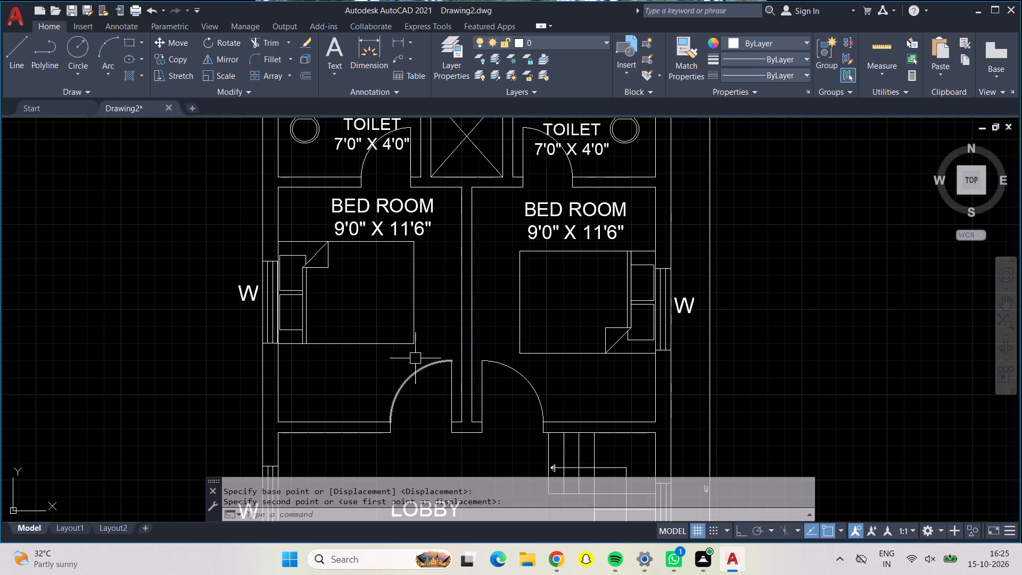
# Move the bed in the left-hand rear bedroom slightly down along the window wall, away from the room label.
pyautogui.click(295, 289)
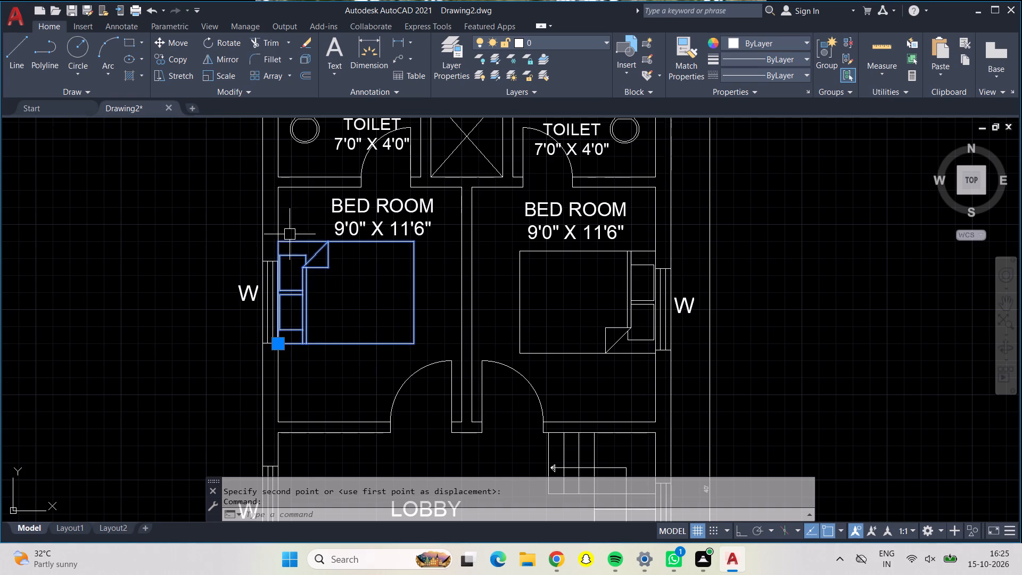
pyautogui.click(183, 48)
pyautogui.scroll(3, 295, 273)
pyautogui.moveTo(293, 285); pyautogui.dragTo(294, 302)
pyautogui.click(294, 302)
pyautogui.scroll(-2, 294, 302)
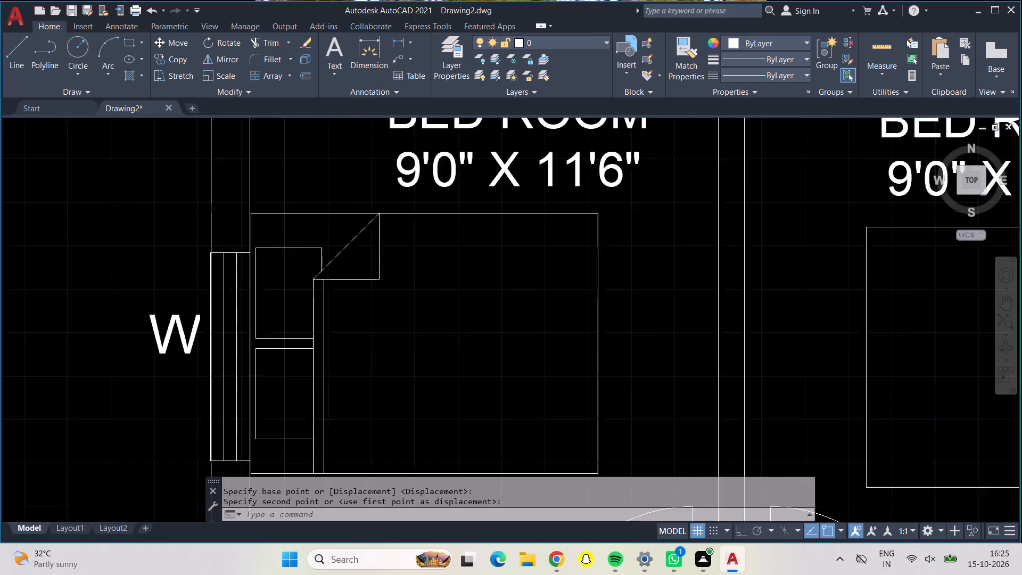
pyautogui.moveTo(408, 301); pyautogui.dragTo(343, 382, button='middle')
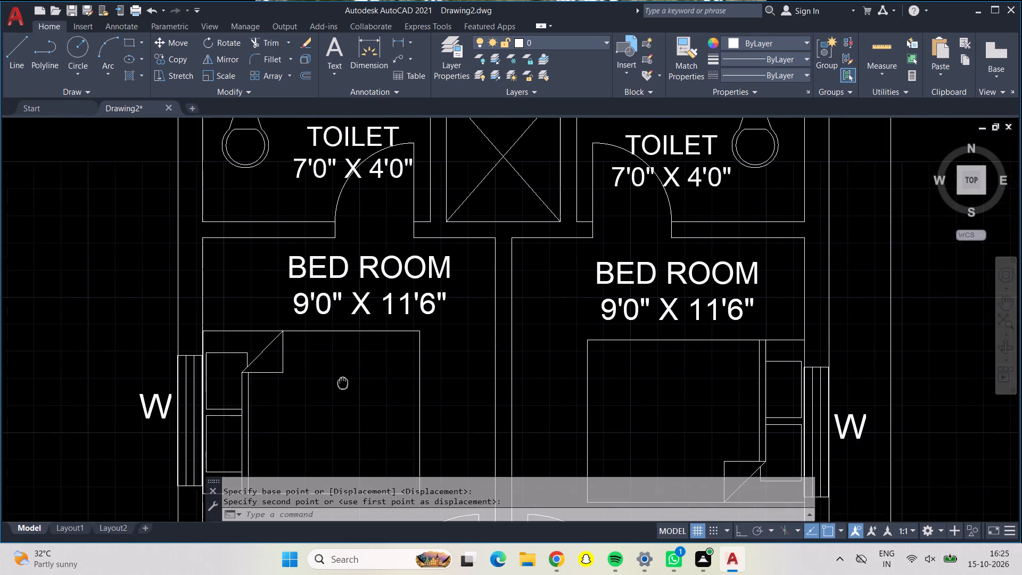
# Add a centred multiline text label DUCK, 8" high, in the crossed shaft between the two rear toilets.
pyautogui.moveTo(343, 382); pyautogui.dragTo(340, 366, button='middle')
pyautogui.scroll(-1, 419, 348)
pyautogui.scroll(2, 503, 179)
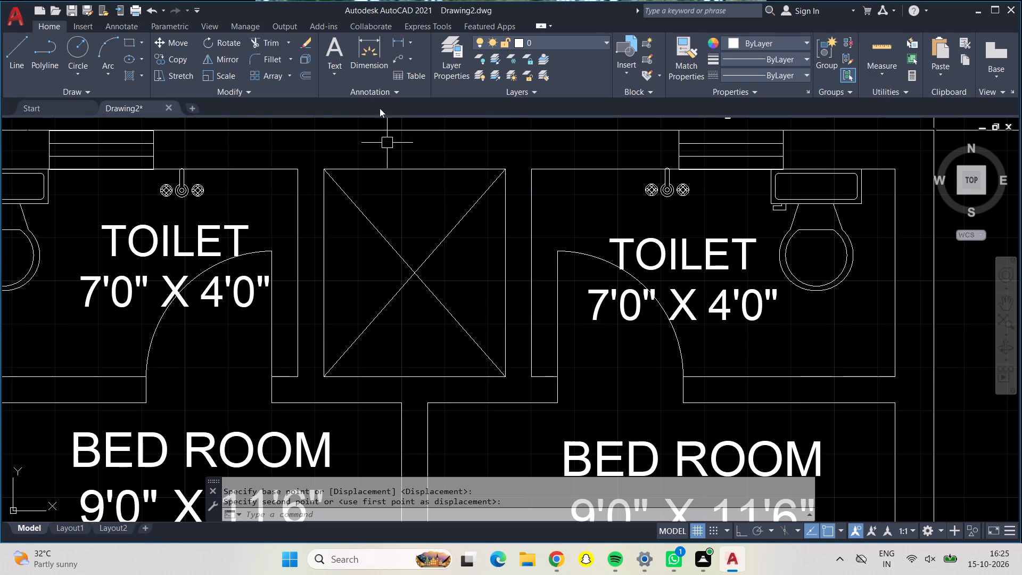
pyautogui.click(340, 50)
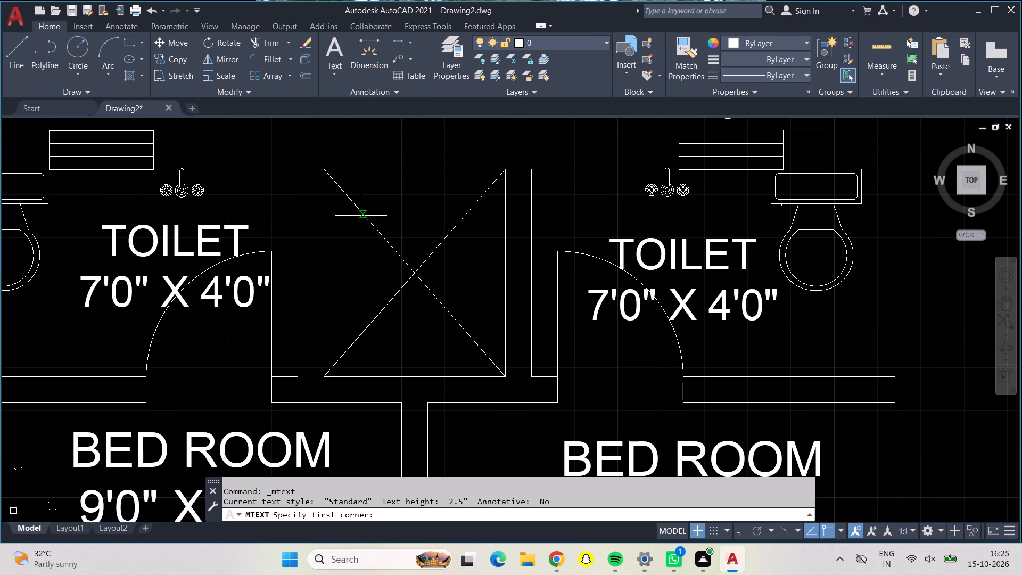
pyautogui.click(358, 200)
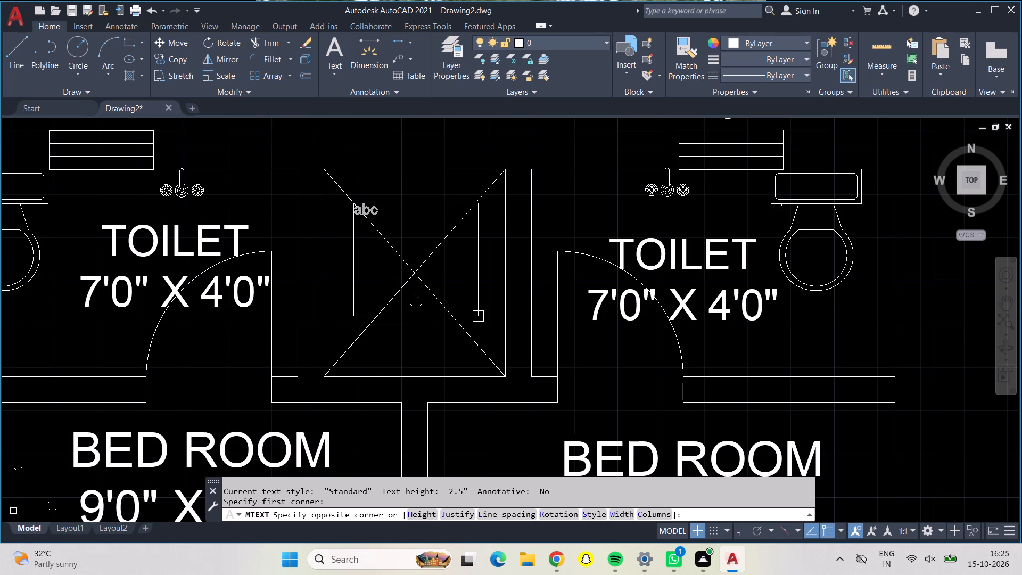
pyautogui.click(482, 299)
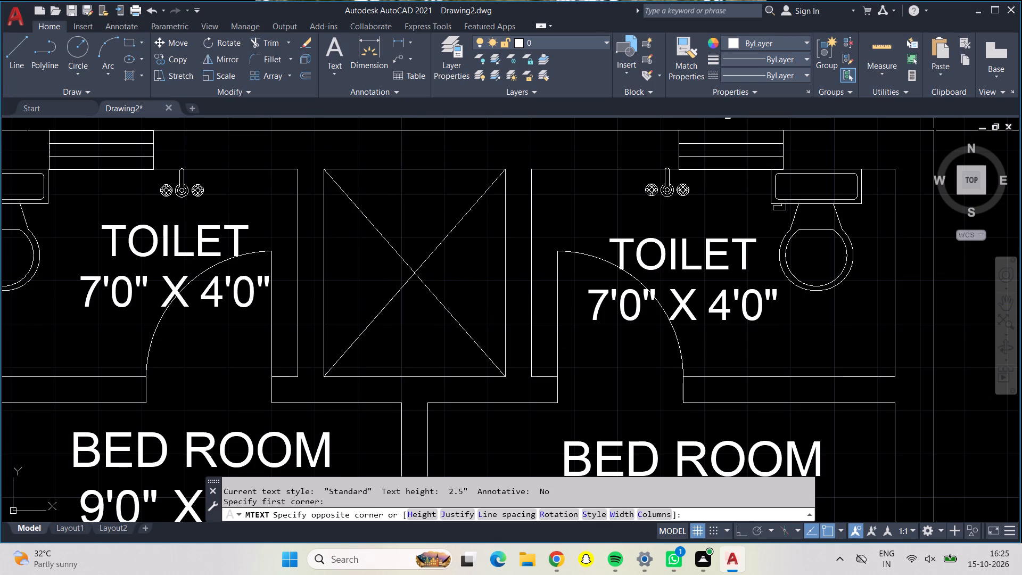
pyautogui.click(188, 62)
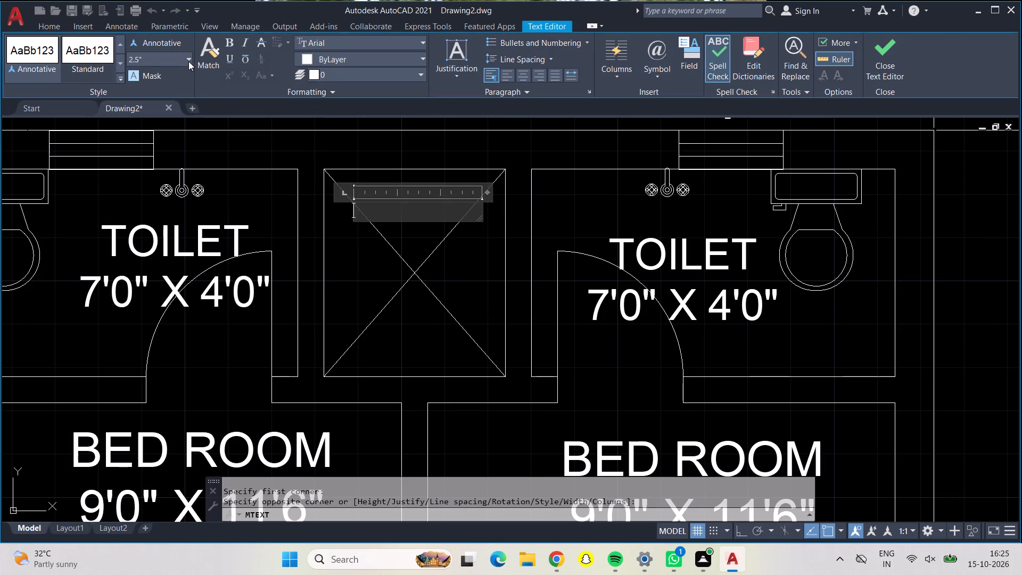
pyautogui.click(172, 88)
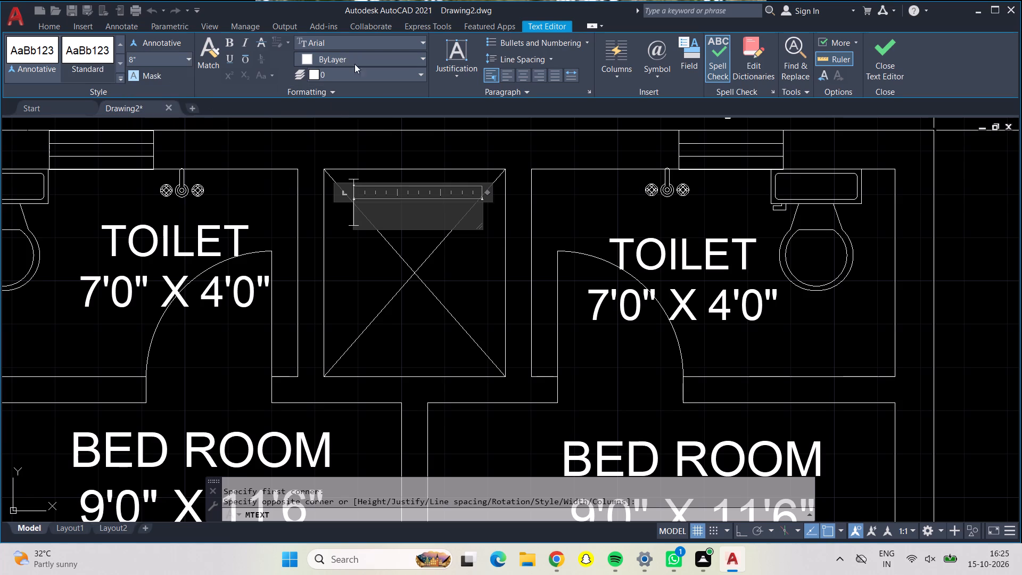
pyautogui.click(527, 83)
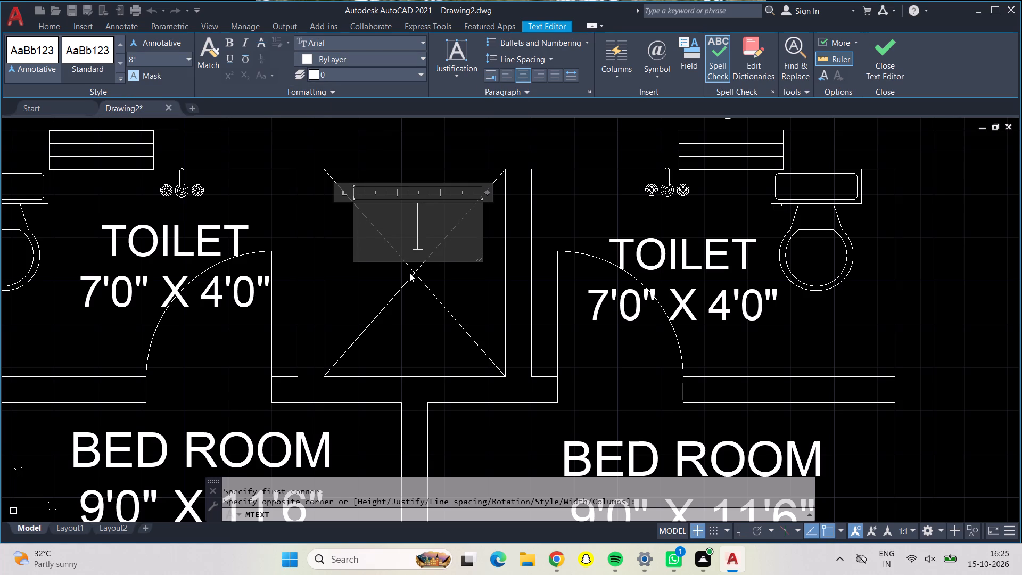
pyautogui.write('DU')
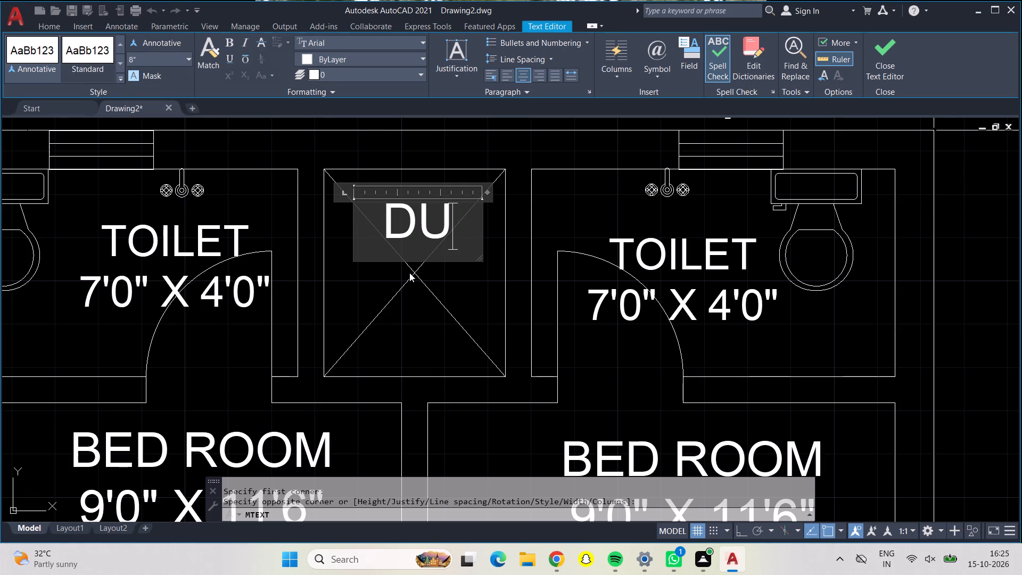
pyautogui.write('CK')
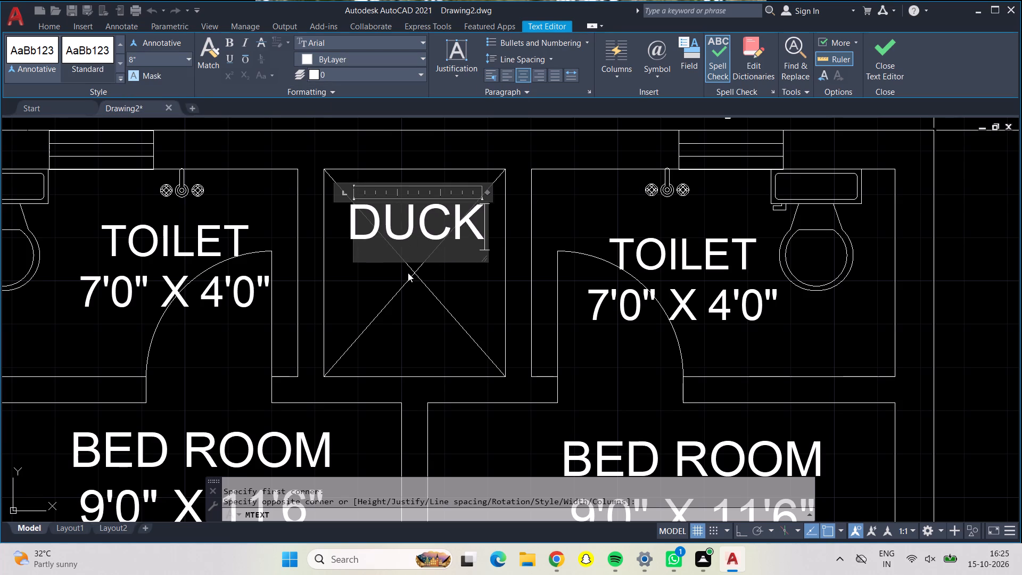
pyautogui.click(420, 318)
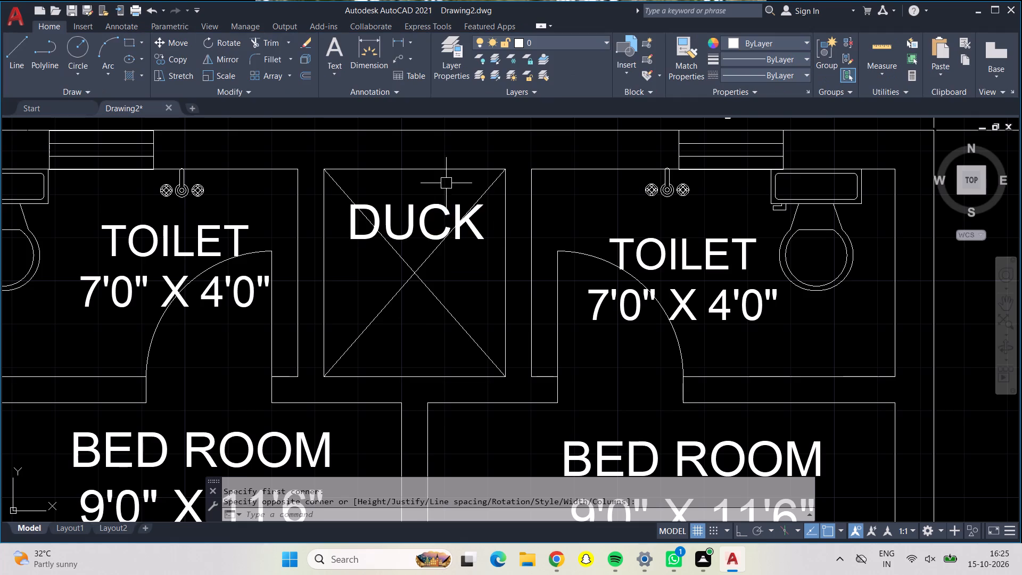
# Move the DUCK label down to the middle of the shaft, over the crossing of its diagonals.
pyautogui.click(432, 221)
pyautogui.click(414, 224)
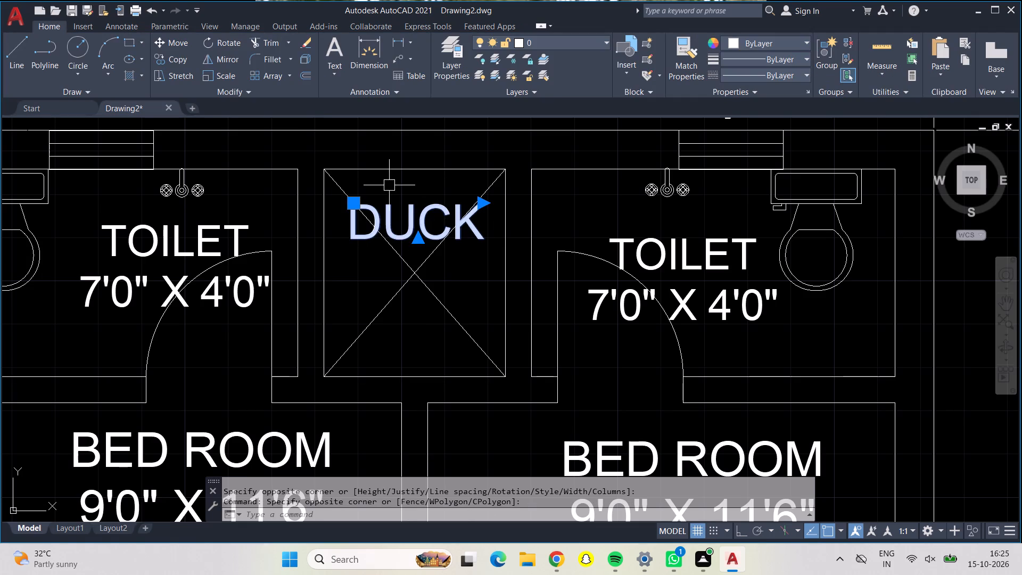
pyautogui.click(180, 36)
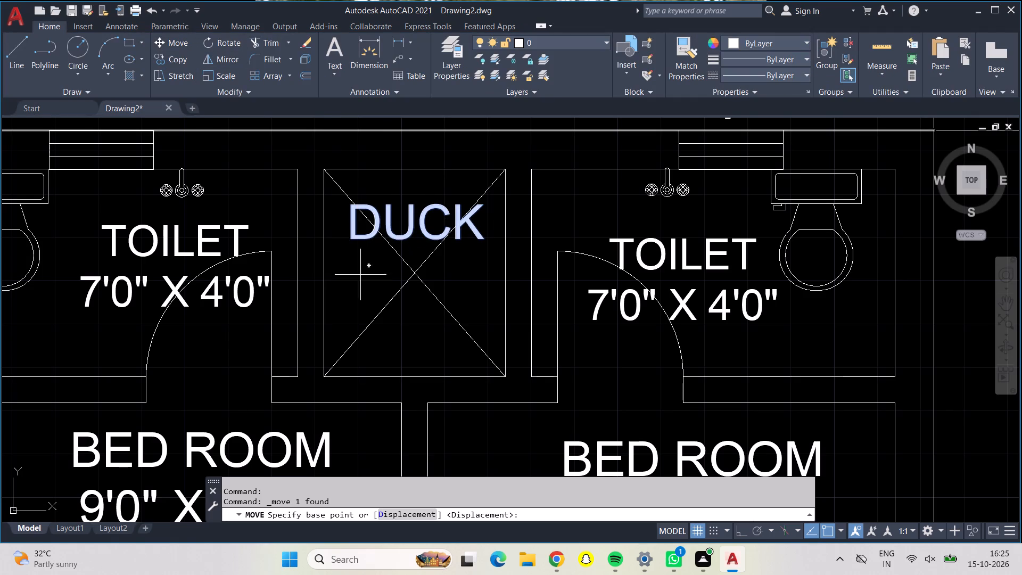
pyautogui.click(400, 216)
pyautogui.click(405, 273)
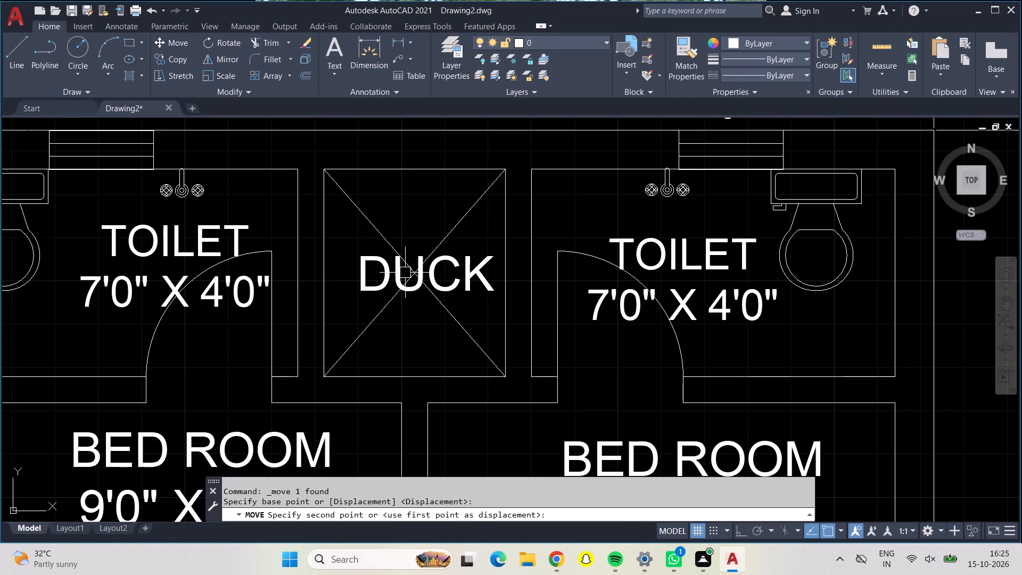
pyautogui.scroll(1, 412, 305)
pyautogui.scroll(-1, 414, 307)
pyautogui.scroll(1, 423, 332)
pyautogui.scroll(-3, 423, 332)
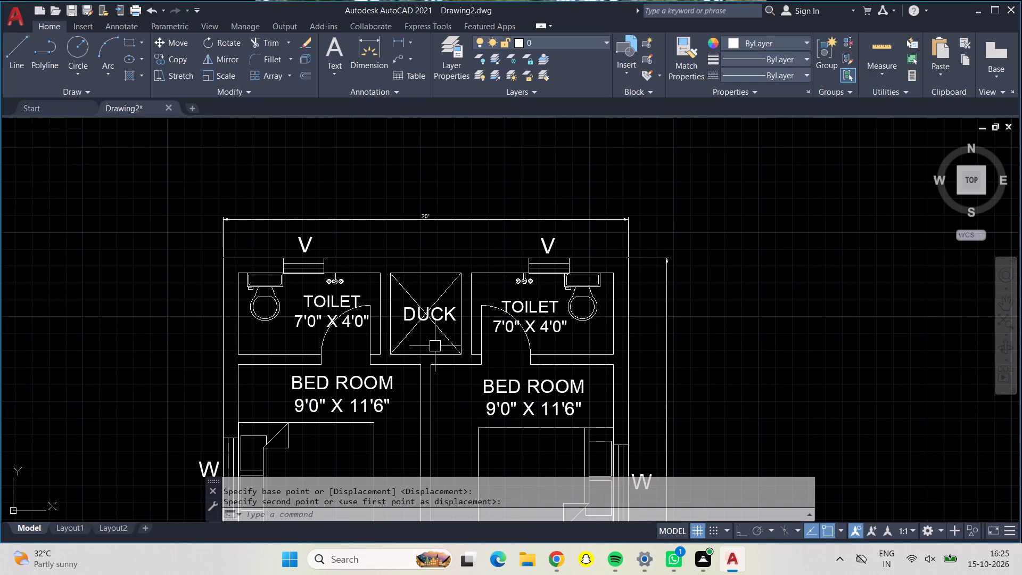
pyautogui.press('Escape')
# Delete the spare L-shaped sofa and table lying outside the plan with the porch.
pyautogui.scroll(1, 435, 344)
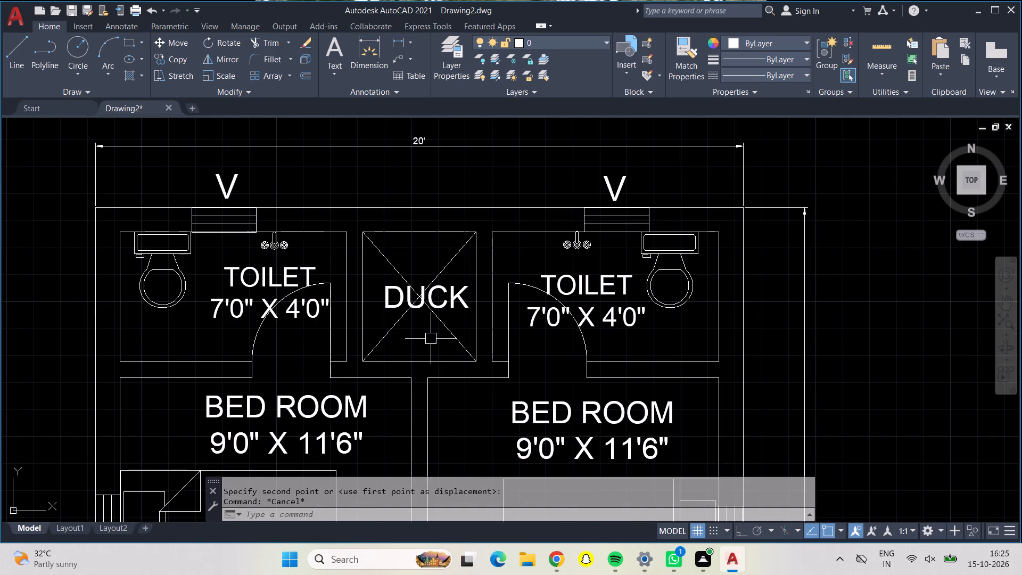
pyautogui.middleClick(430, 338)
pyautogui.scroll(-1, 425, 324)
pyautogui.scroll(-1, 458, 402)
pyautogui.moveTo(459, 402); pyautogui.dragTo(444, 331, button='middle')
pyautogui.scroll(-1, 715, 324)
pyautogui.moveTo(687, 337); pyautogui.dragTo(572, 183, button='middle')
pyautogui.moveTo(601, 285); pyautogui.dragTo(617, 307, button='middle')
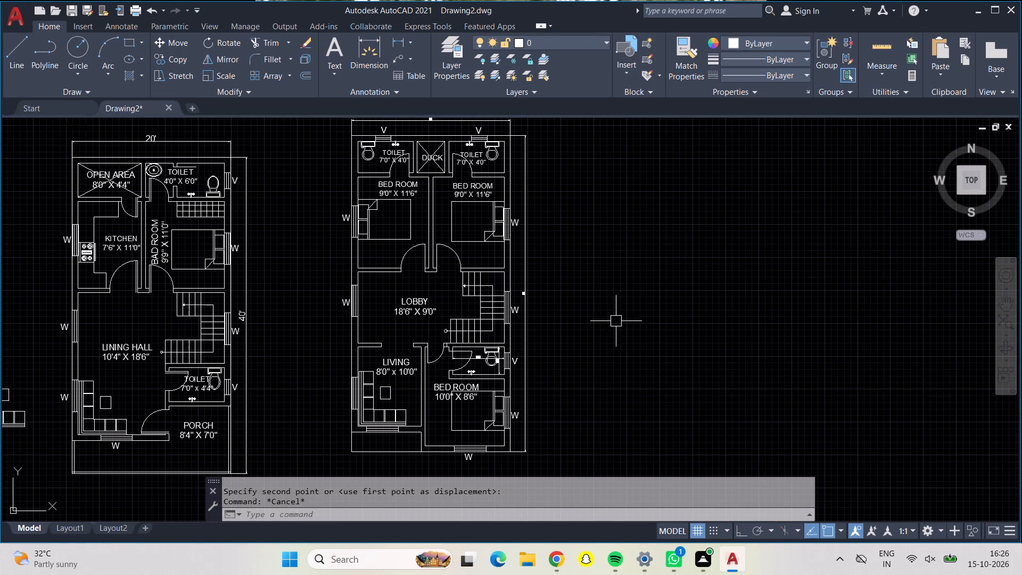
pyautogui.moveTo(614, 361); pyautogui.dragTo(613, 315, button='middle')
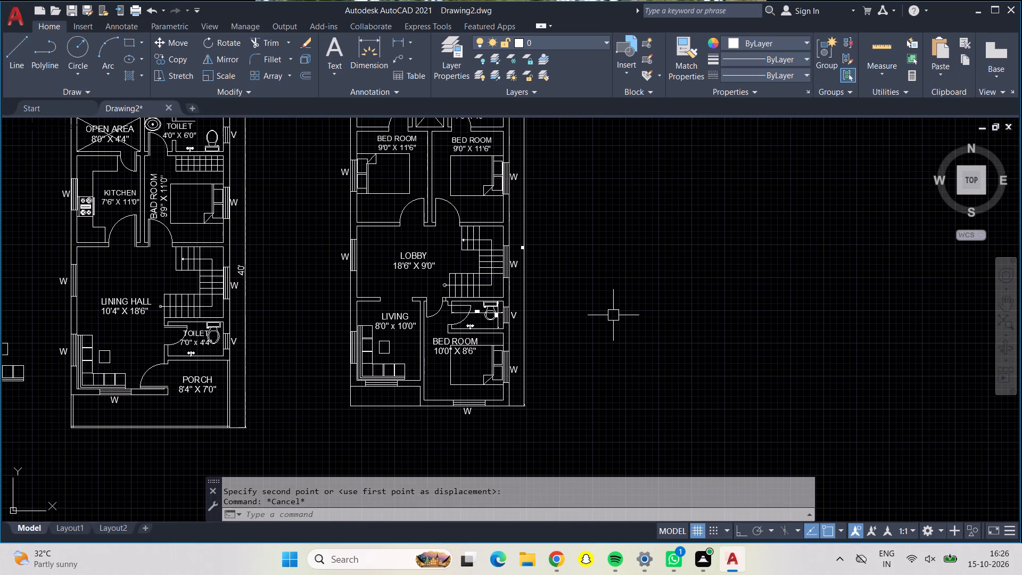
pyautogui.moveTo(613, 318); pyautogui.dragTo(628, 343, button='middle')
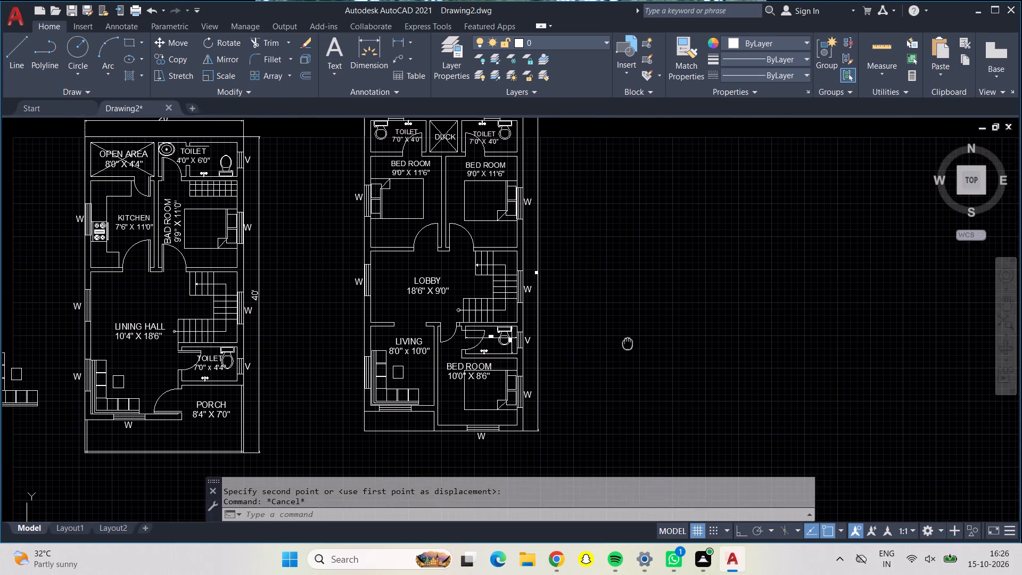
pyautogui.moveTo(628, 343); pyautogui.dragTo(698, 313, button='middle')
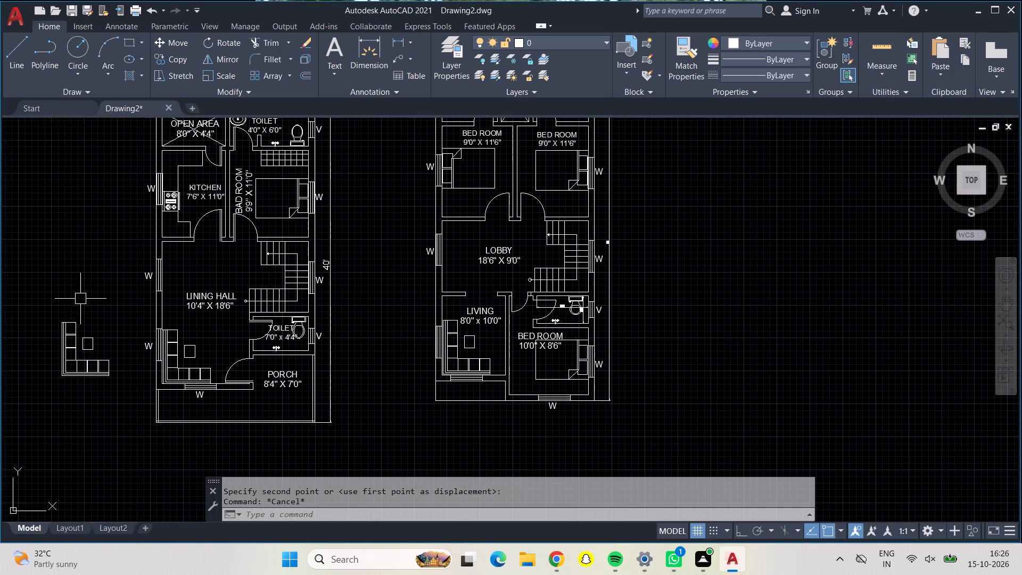
pyautogui.moveTo(37, 300); pyautogui.dragTo(45, 303)
pyautogui.click(119, 384)
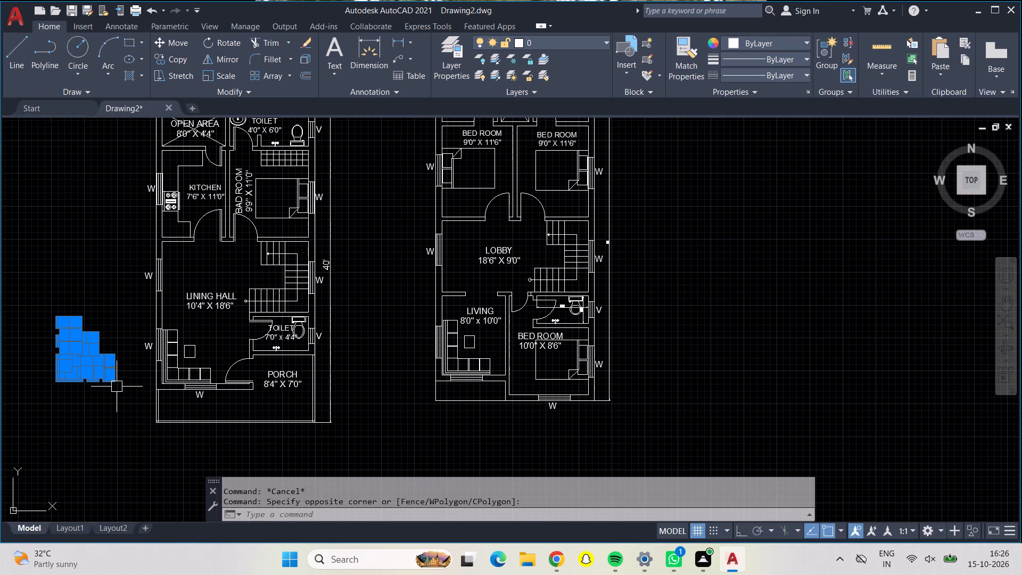
pyautogui.press('Delete')
# Move the entire LOBBY floor plan left and slightly down, closer to the plan with the porch and roughly level with it.
pyautogui.moveTo(410, 315); pyautogui.dragTo(410, 315, button='middle')
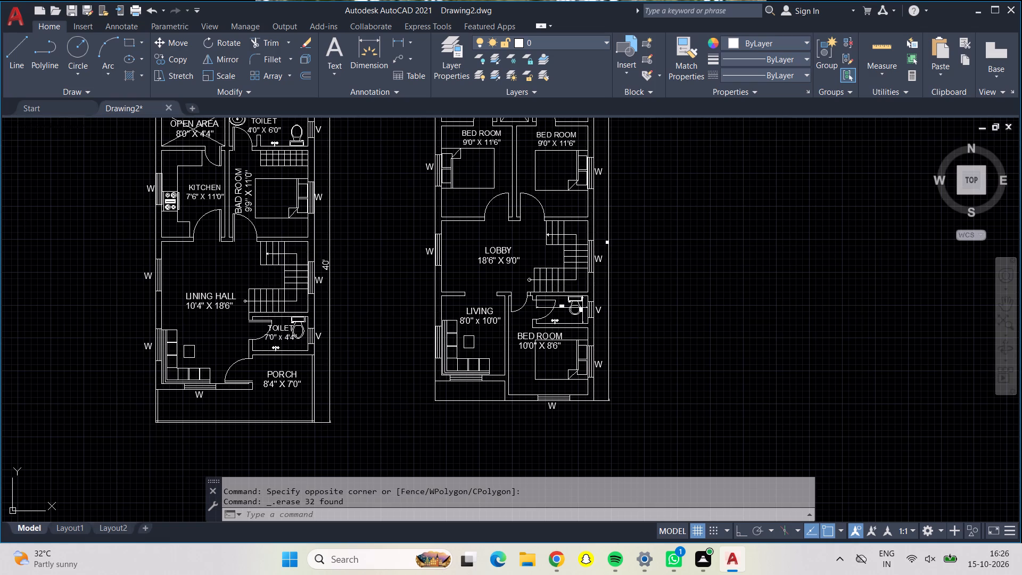
pyautogui.moveTo(410, 315); pyautogui.dragTo(390, 390, button='middle')
pyautogui.moveTo(384, 121); pyautogui.dragTo(391, 121)
pyautogui.moveTo(724, 468); pyautogui.dragTo(627, 323, button='middle')
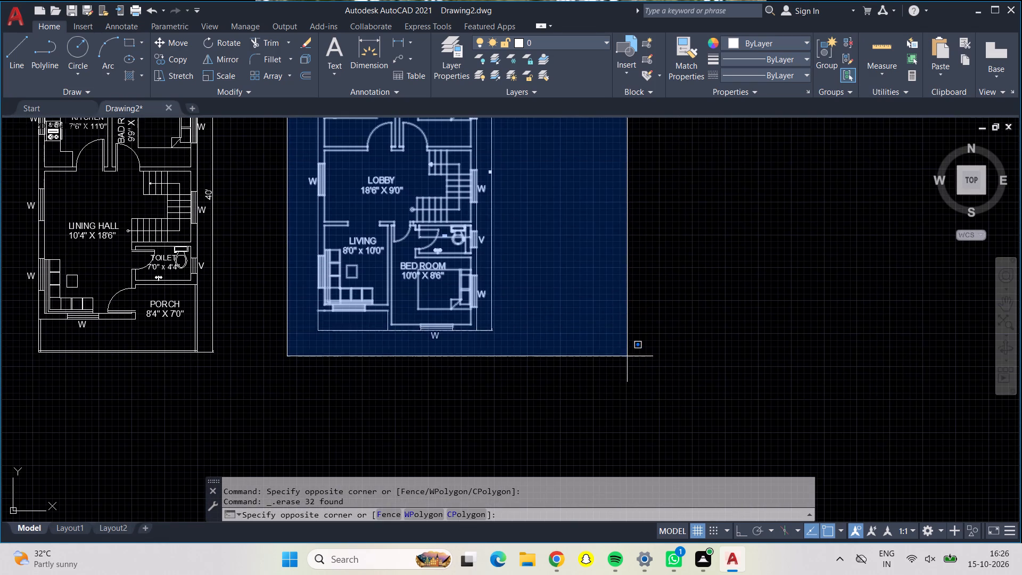
pyautogui.click(627, 356)
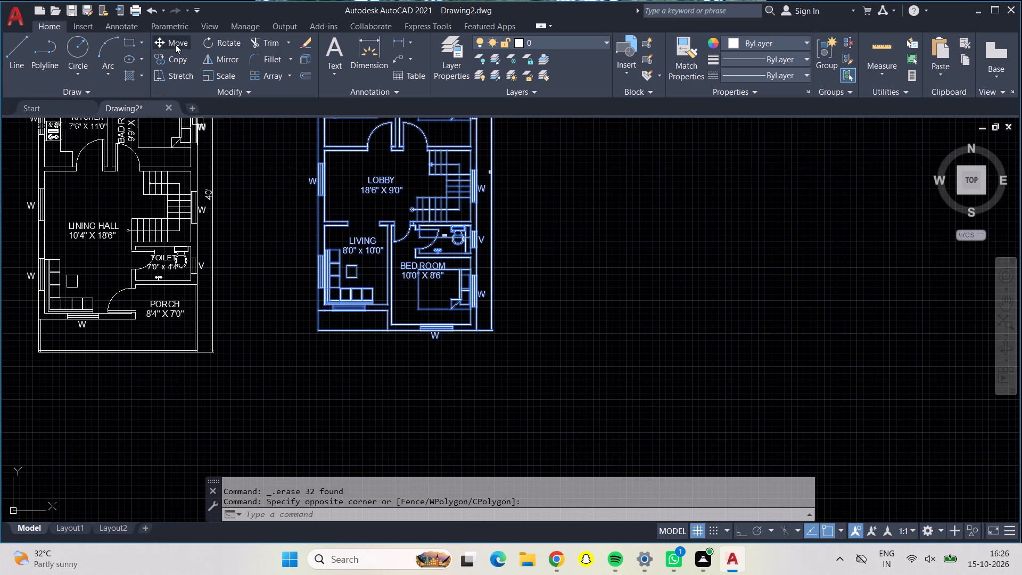
pyautogui.click(175, 44)
pyautogui.moveTo(392, 208); pyautogui.dragTo(383, 219)
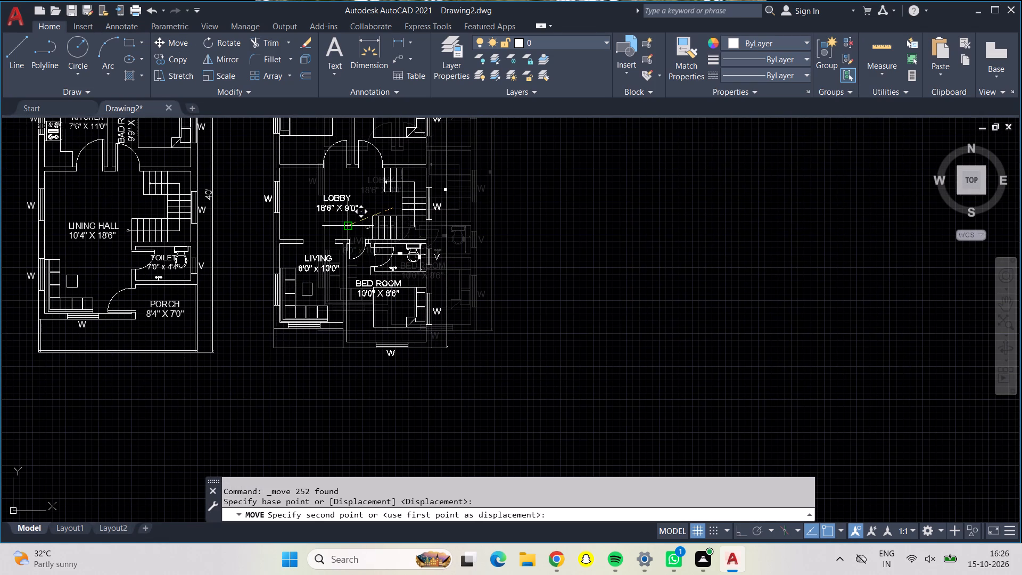
pyautogui.moveTo(344, 224); pyautogui.dragTo(452, 305, button='middle')
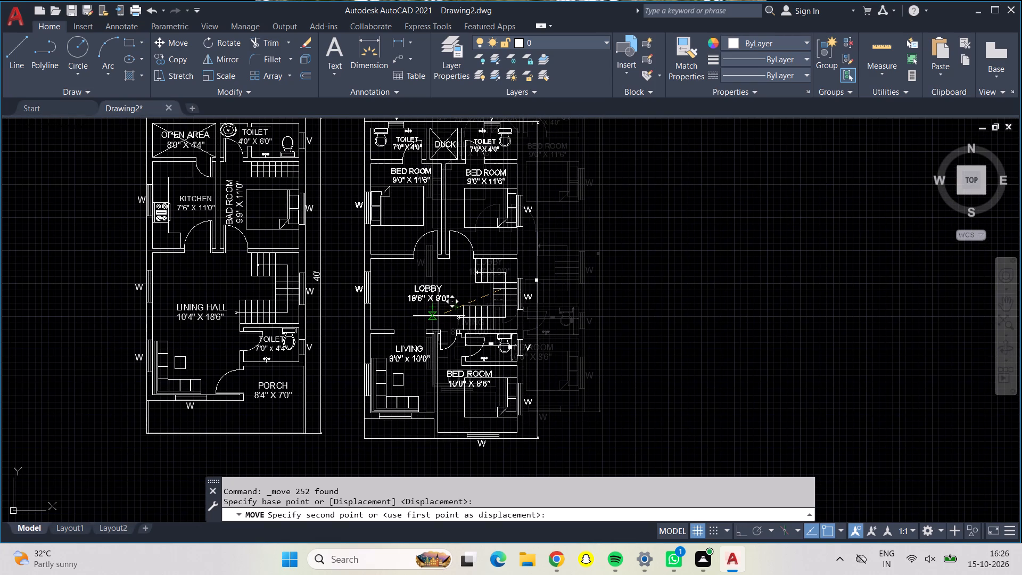
pyautogui.click(436, 314)
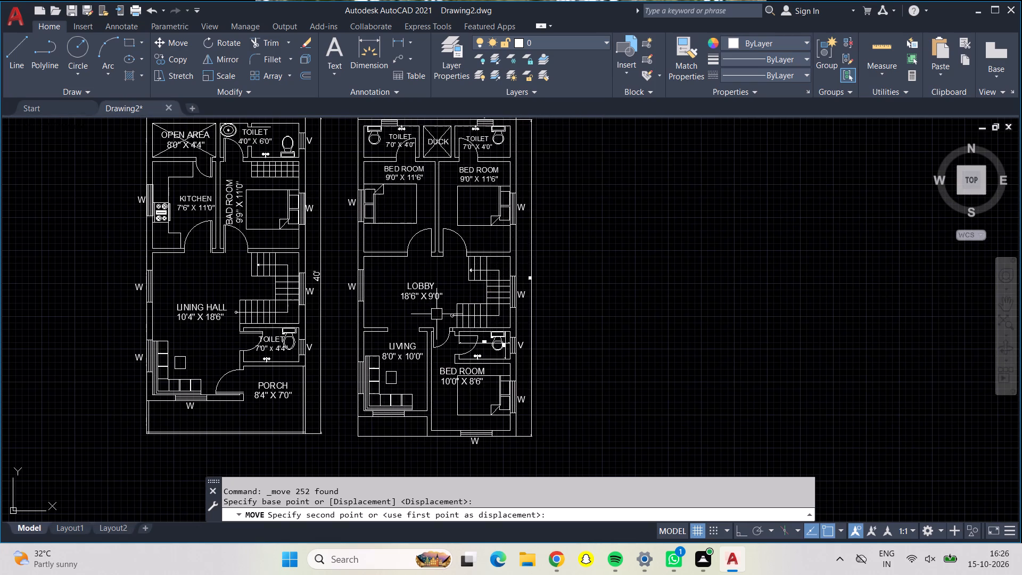
# Examine the spacing and alignment of the two floor plans side by side.
pyautogui.scroll(1, 436, 314)
pyautogui.scroll(-1, 439, 303)
pyautogui.scroll(1, 439, 303)
pyautogui.scroll(-2, 439, 304)
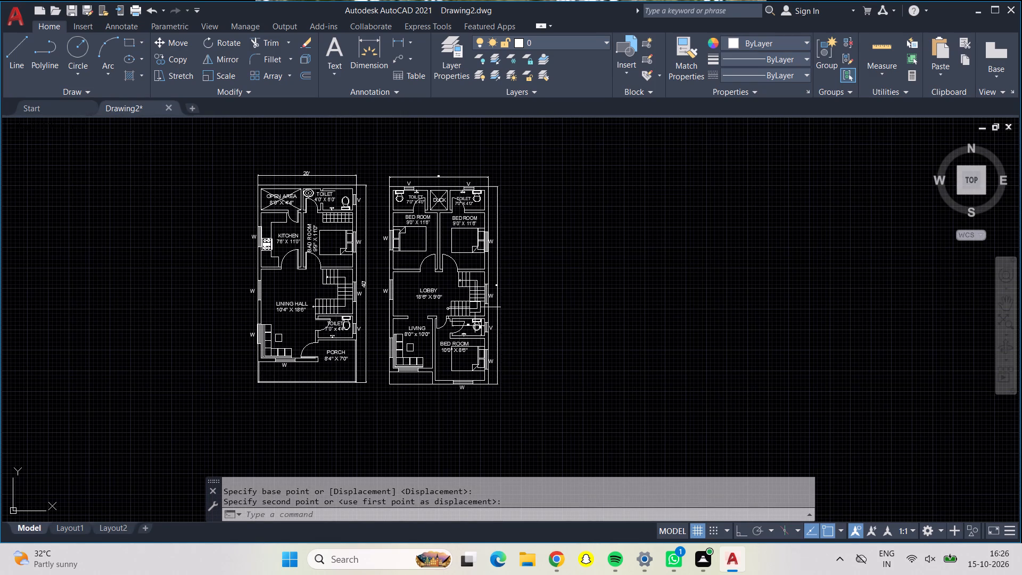
pyautogui.moveTo(540, 296); pyautogui.dragTo(535, 281, button='middle')
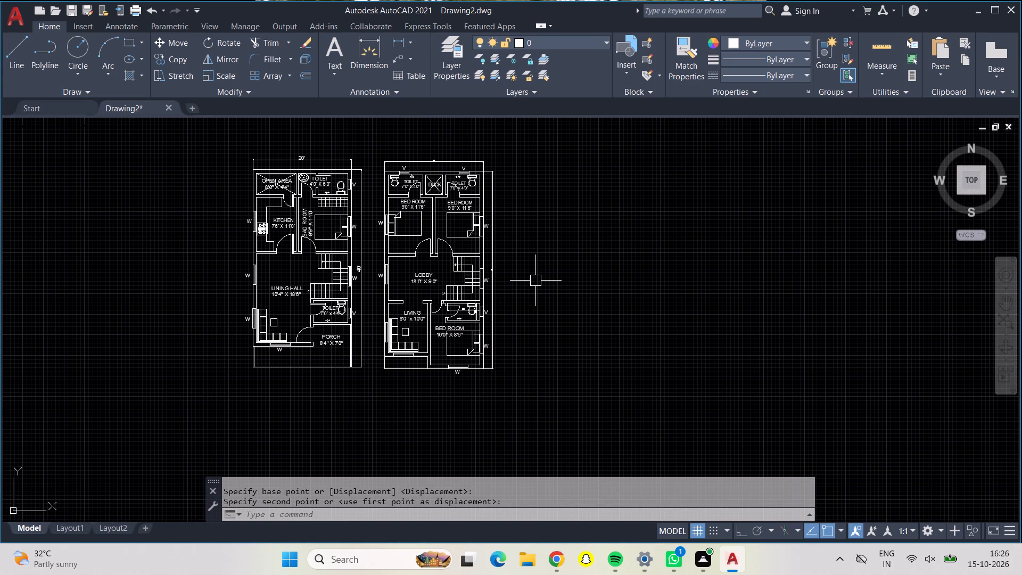
pyautogui.scroll(1, 535, 277)
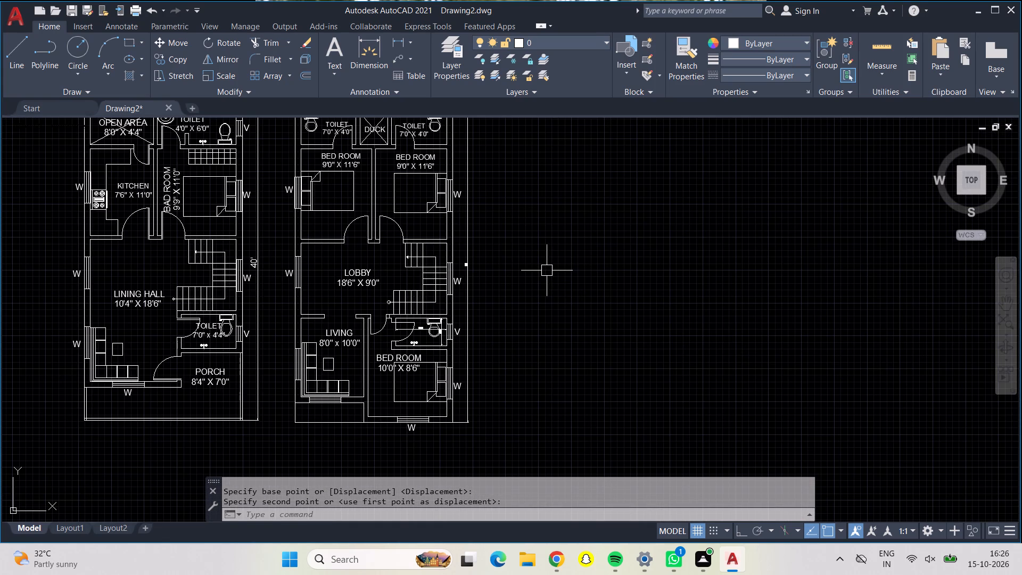
pyautogui.moveTo(547, 270); pyautogui.dragTo(562, 255, button='middle')
pyautogui.scroll(1, 567, 266)
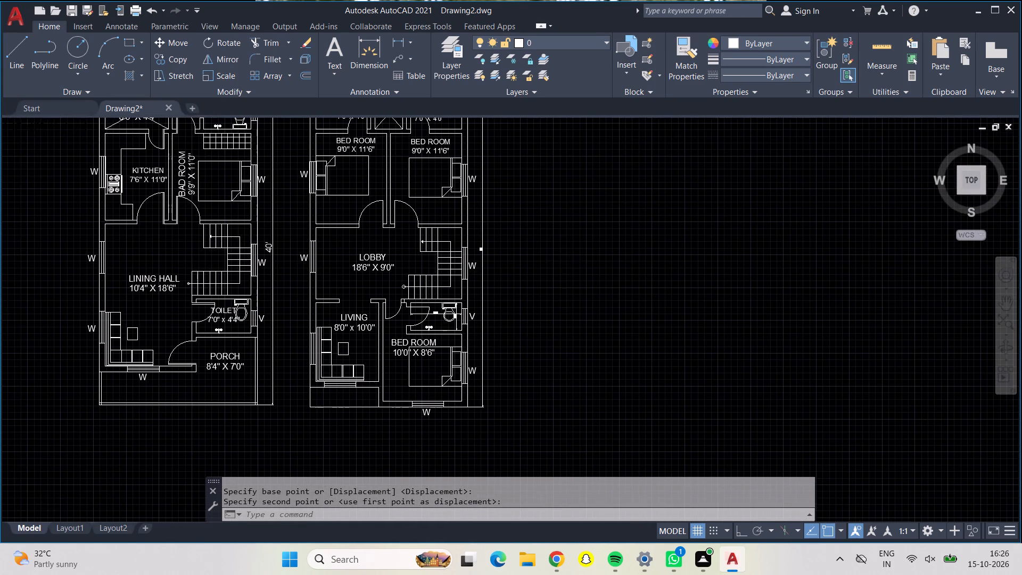
pyautogui.scroll(-1, 567, 280)
pyautogui.moveTo(567, 280); pyautogui.dragTo(652, 201, button='middle')
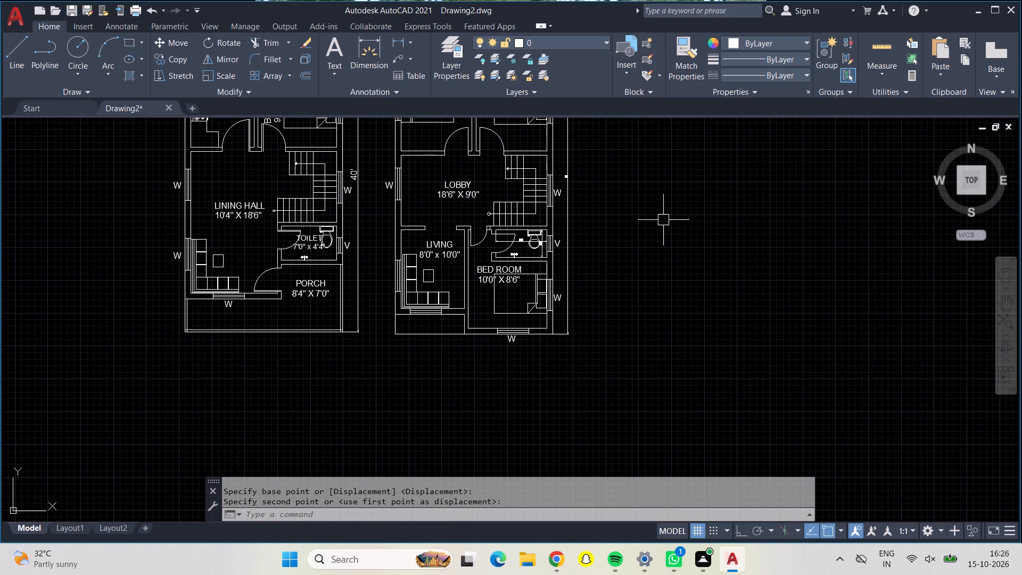
pyautogui.middleClick(670, 228)
pyautogui.moveTo(653, 234); pyautogui.dragTo(705, 282, button='middle')
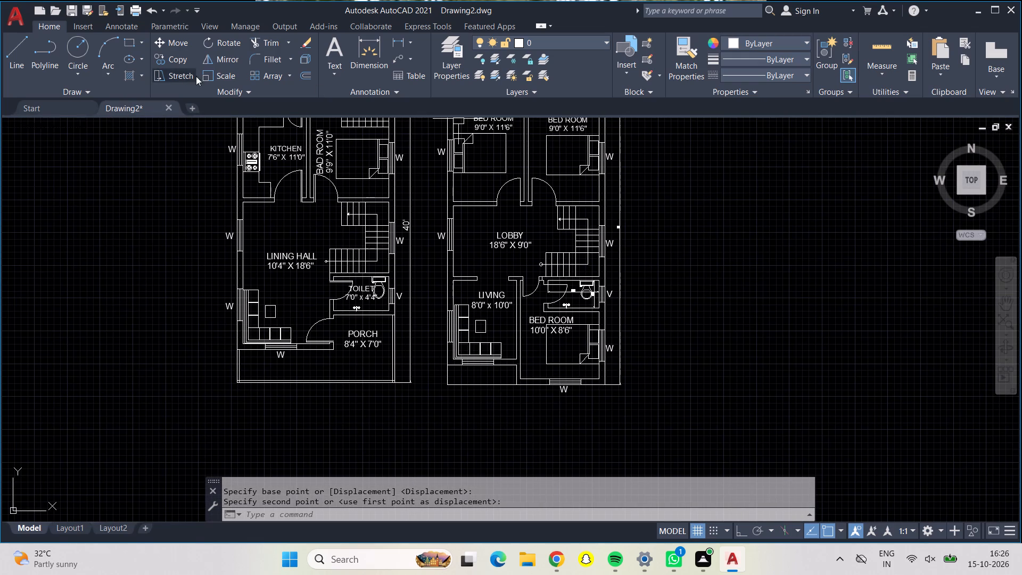
# Open a multiline text box just below the plan with the porch, spanning most of its width.
pyautogui.click(333, 50)
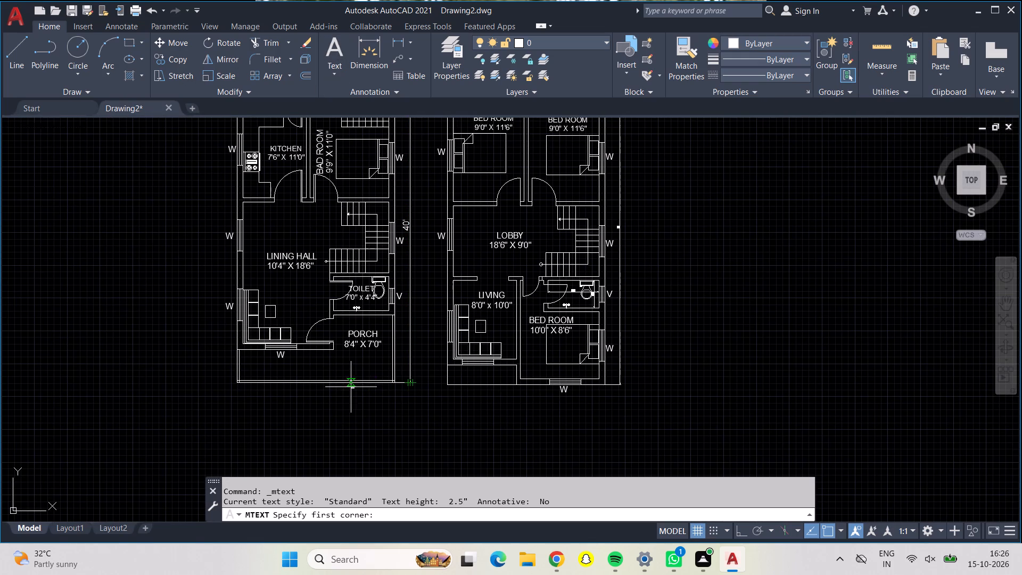
pyautogui.scroll(2, 335, 395)
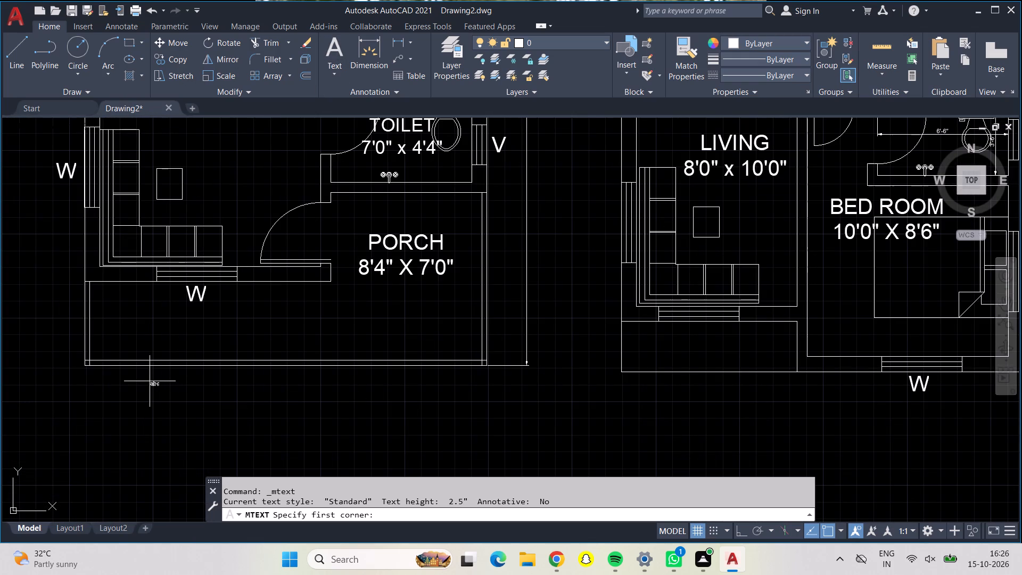
pyautogui.moveTo(150, 381); pyautogui.dragTo(144, 420)
pyautogui.click(451, 439)
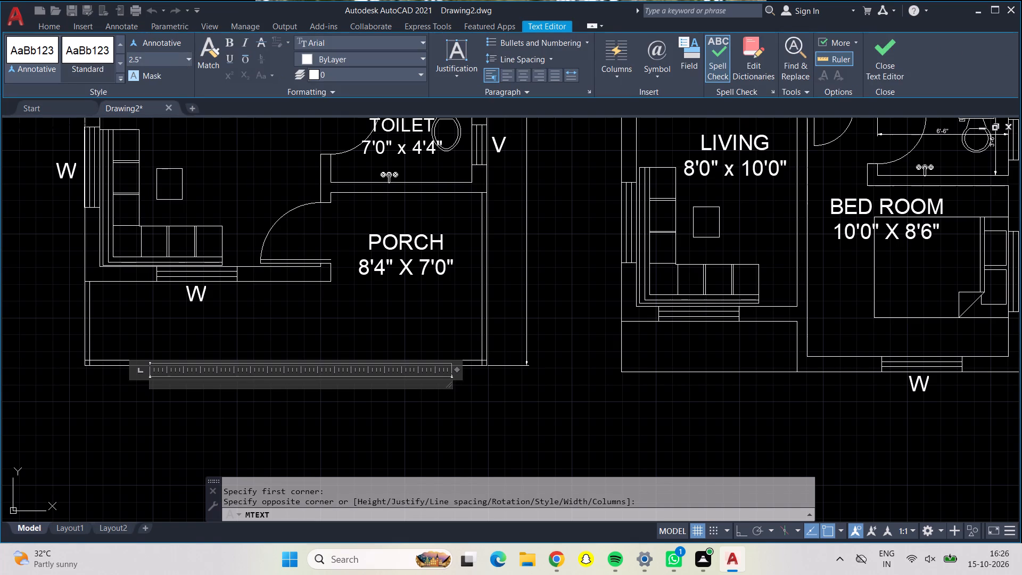
# Set the text height of the new multiline text to 10".
pyautogui.click(188, 62)
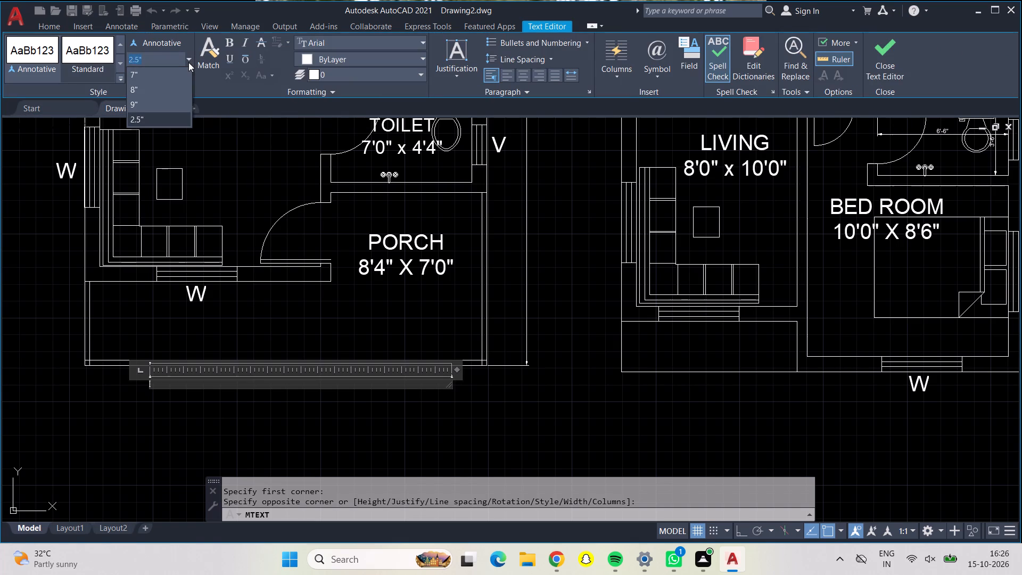
pyautogui.press('BackSpace')
pyautogui.press('BackSpace')
pyautogui.press('BackSpace')
pyautogui.write('10')
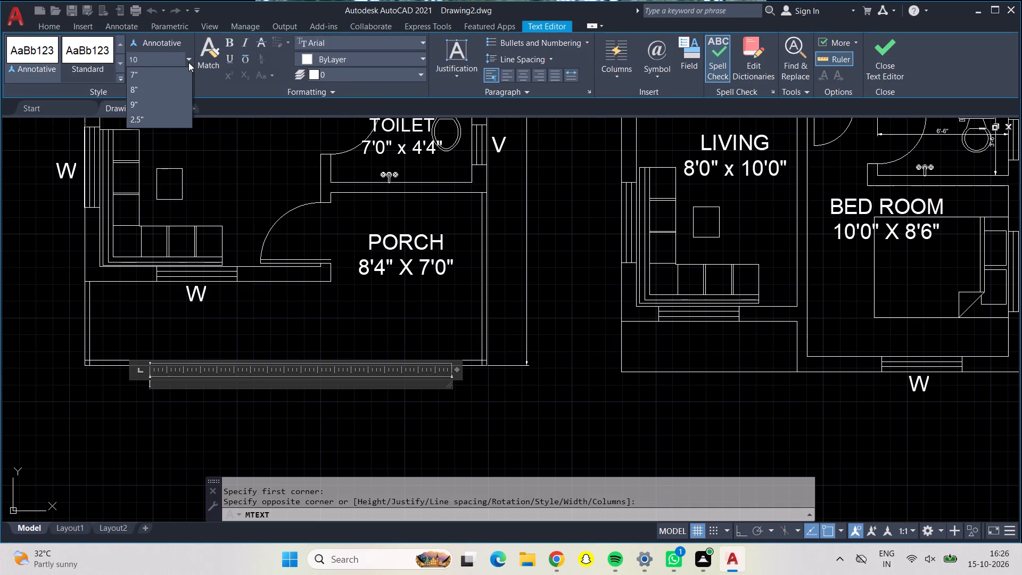
pyautogui.hotkey('shift', '"')
pyautogui.press('Return')
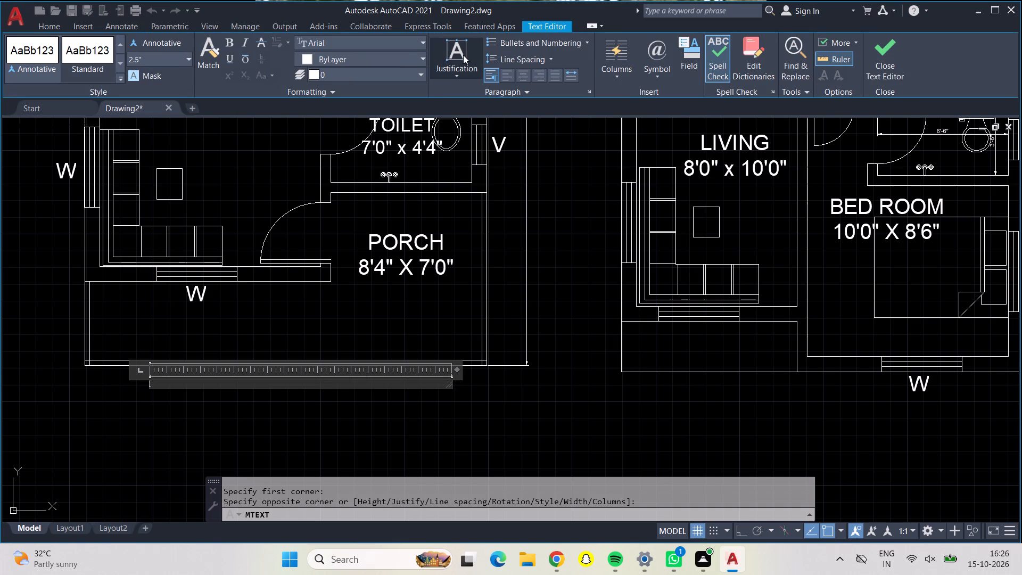
pyautogui.click(149, 59)
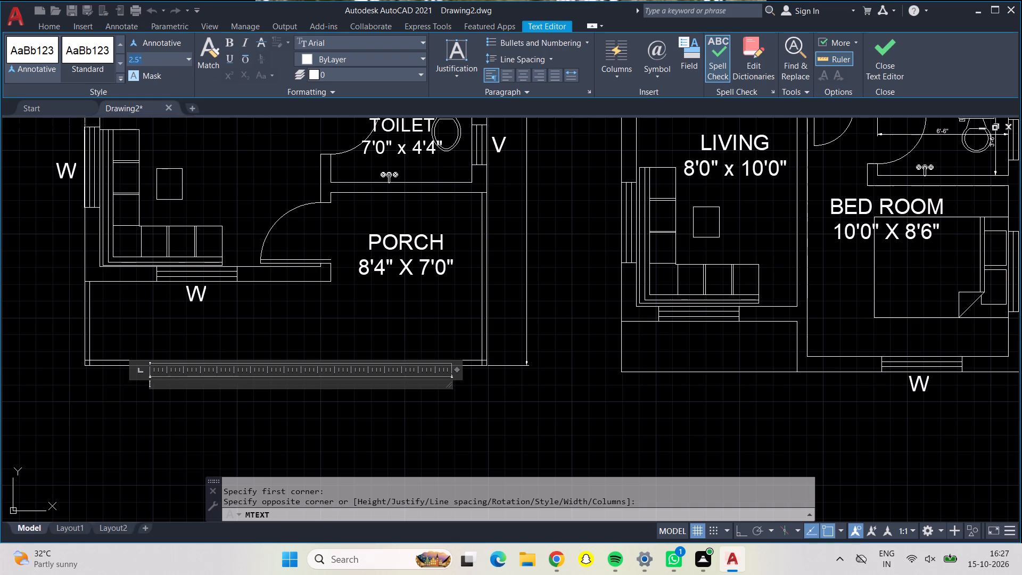
pyautogui.press('BackSpace')
pyautogui.press('BackSpace')
pyautogui.write('10')
pyautogui.hotkey('shift', 'Return')
pyautogui.hotkey('shift', '"')
pyautogui.press('Return')
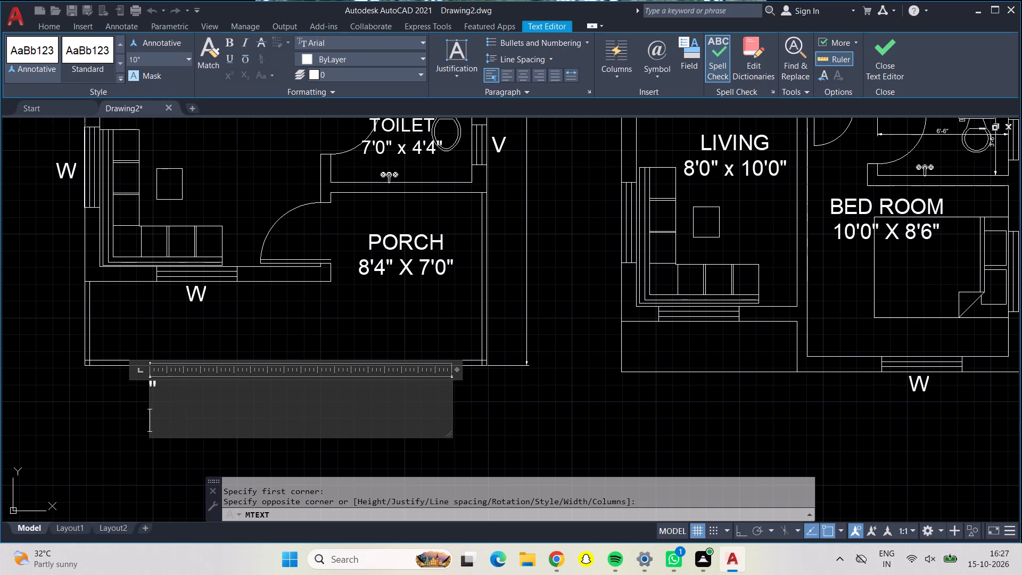
# Centre the text line in the box below the porch plan and begin entering its title with GROUND.
pyautogui.click(520, 78)
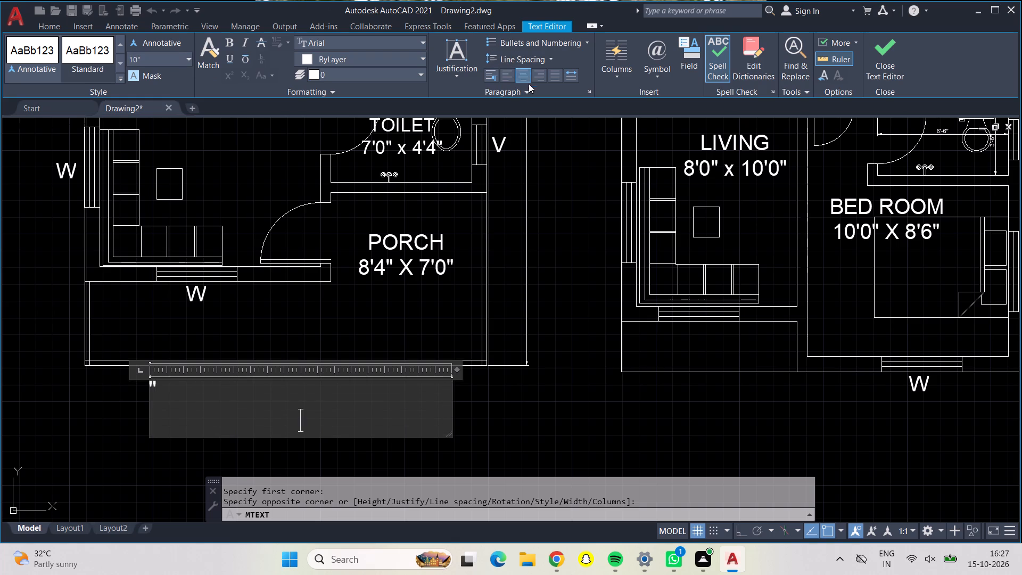
pyautogui.hotkey('shift', 'g')
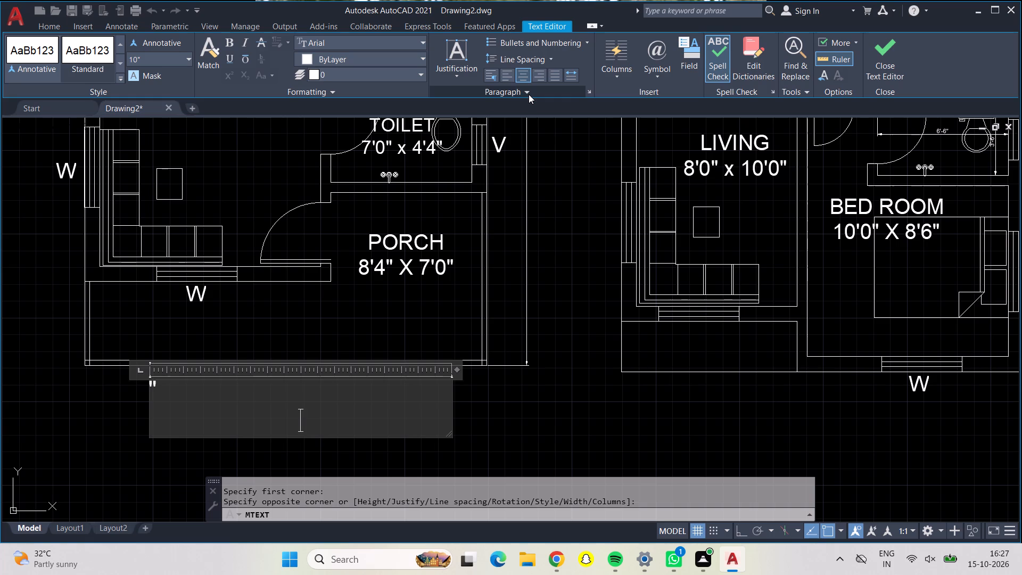
pyautogui.write('ROUND')
pyautogui.press('space')
pyautogui.click(522, 78)
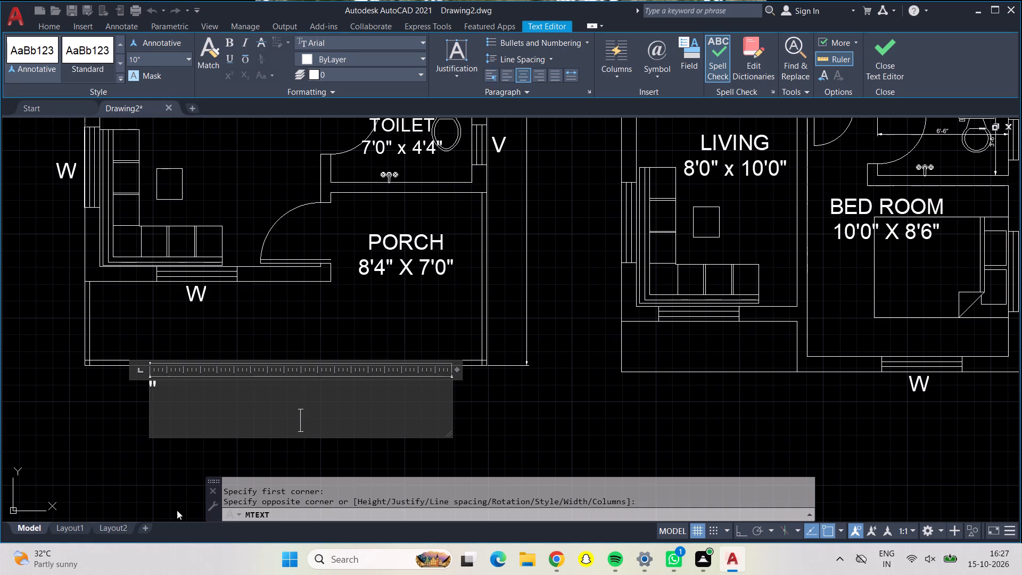
pyautogui.click(289, 415)
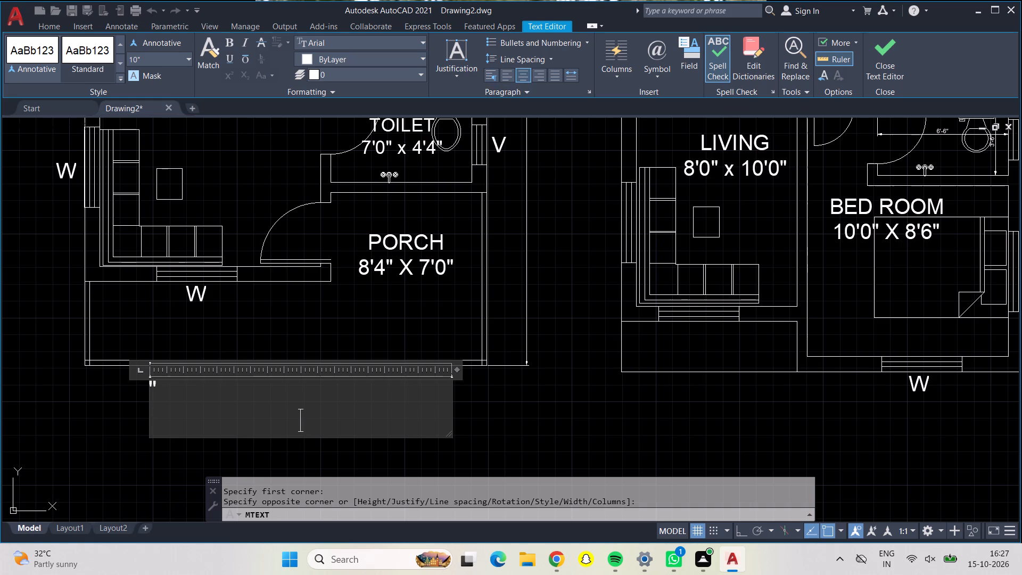
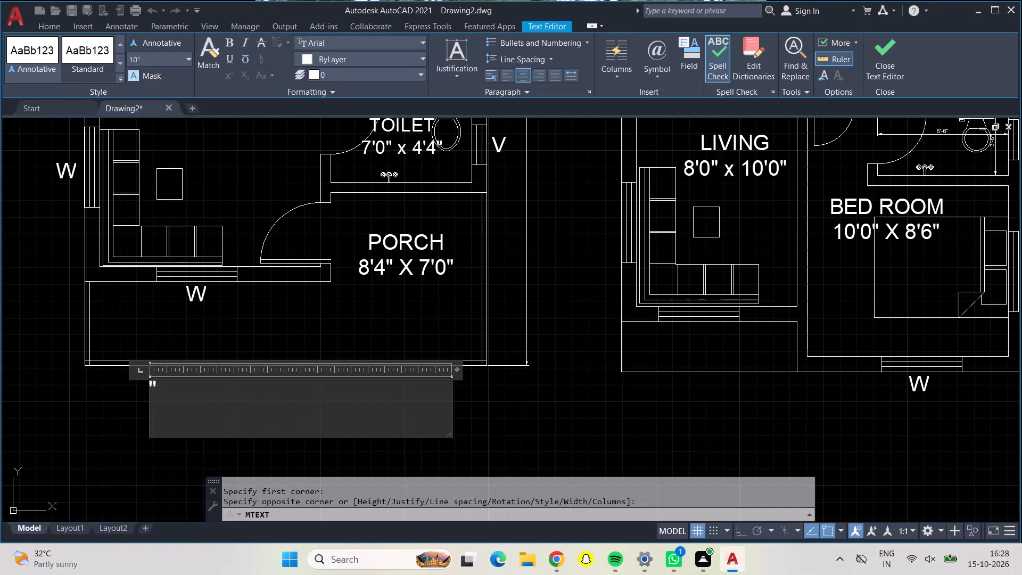
# Enter GROUND FLOOR PLAN as the centred title in the text box below the porch plan.
pyautogui.hotkey('shift', 'g')
pyautogui.hotkey('shift', 'r')
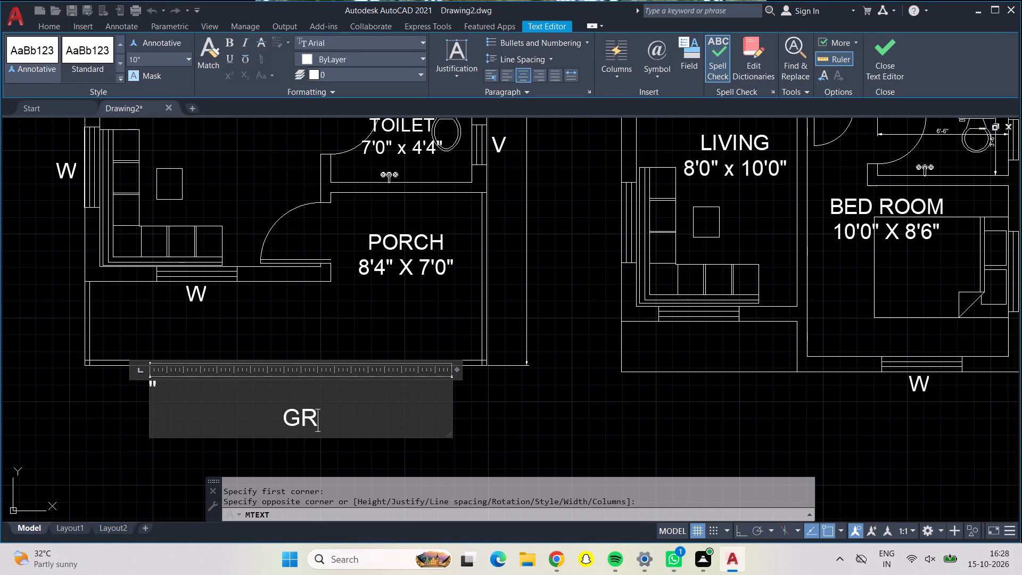
pyautogui.write('OUND')
pyautogui.press('space')
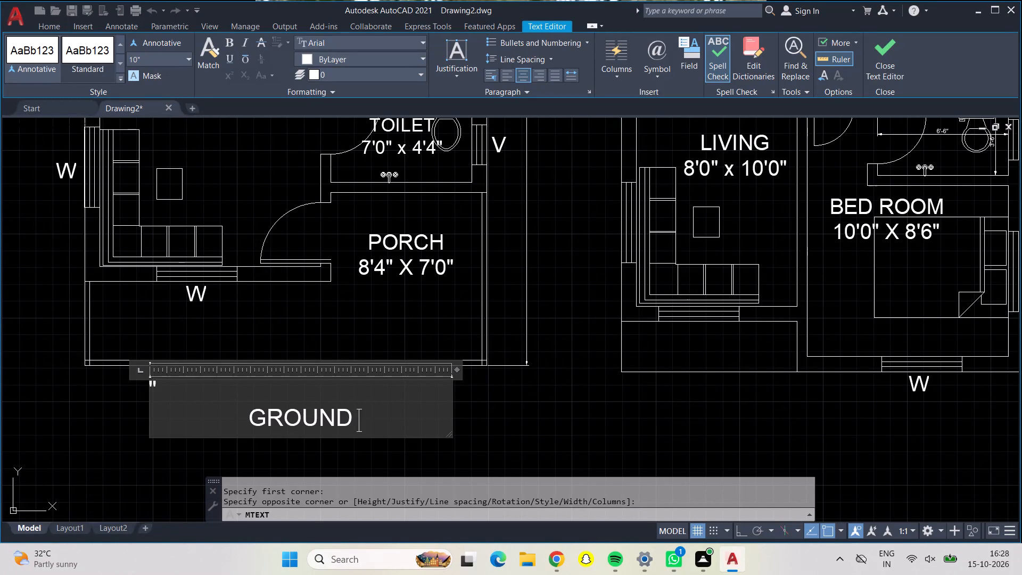
pyautogui.press('f')
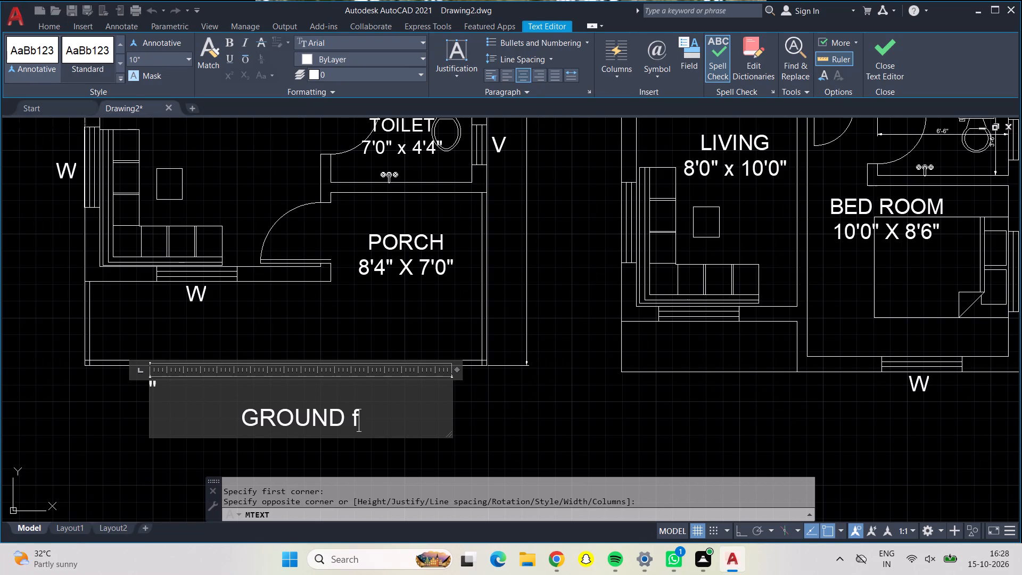
pyautogui.press('BackSpace')
pyautogui.write('FL')
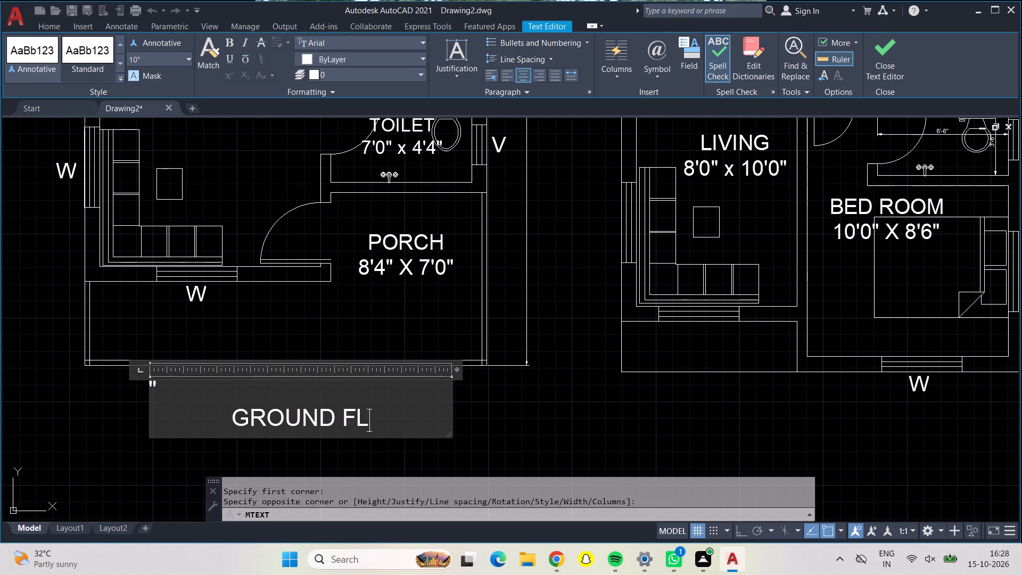
pyautogui.write('OO')
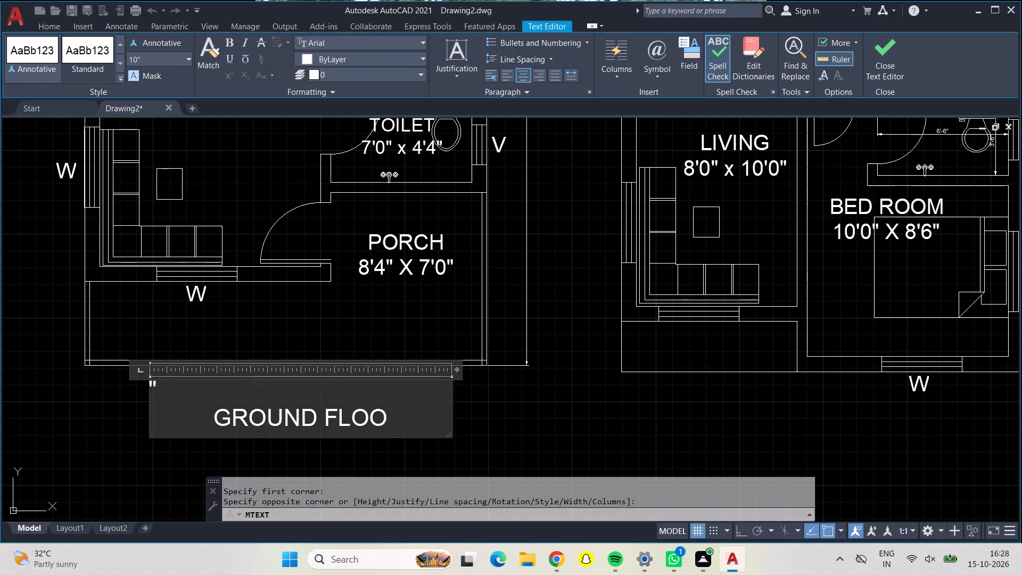
pyautogui.write('R P')
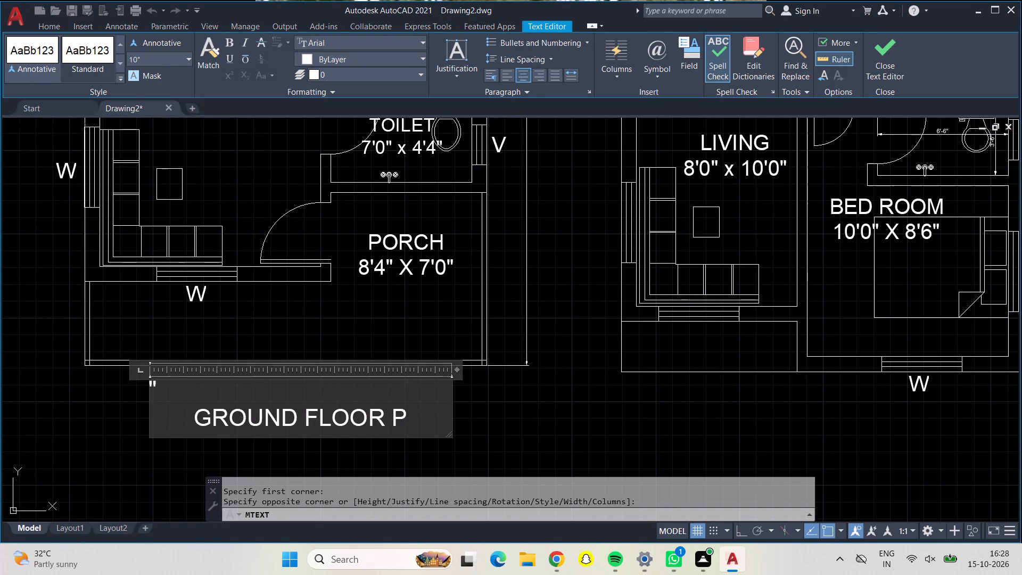
pyautogui.write('LAN')
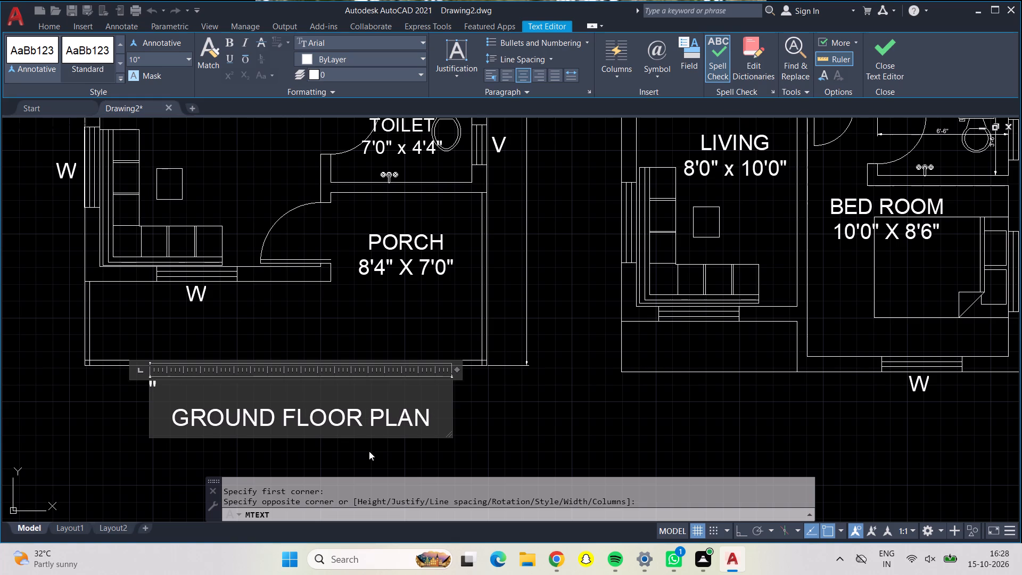
# Delete the stray quotation mark above the GROUND FLOOR PLAN title and finish the text edit.
pyautogui.click(173, 387)
pyautogui.press('BackSpace')
pyautogui.click(128, 420)
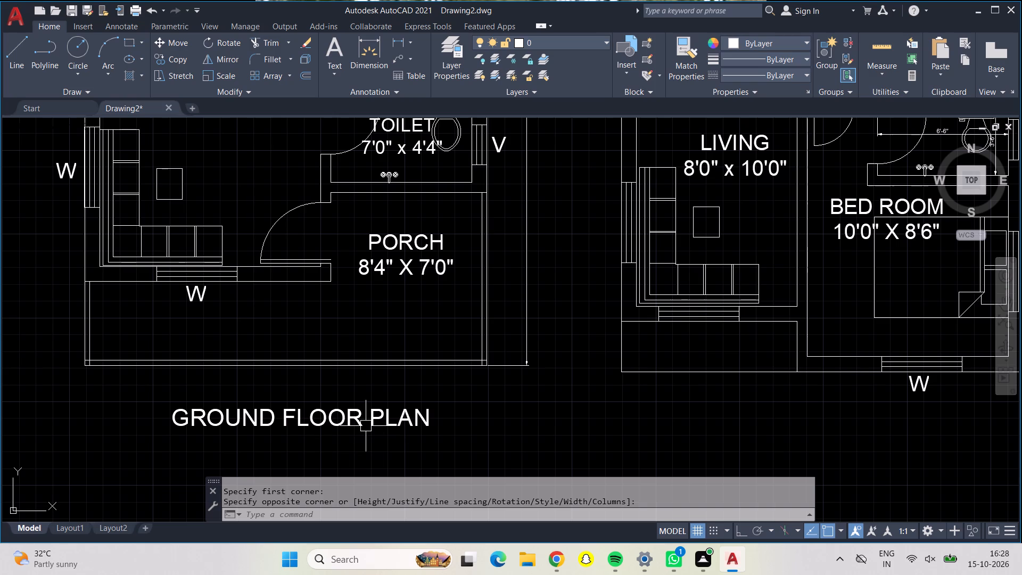
# Copy the GROUND FLOOR PLAN title to just below the other floor plan, under its lower bedroom window.
pyautogui.click(366, 423)
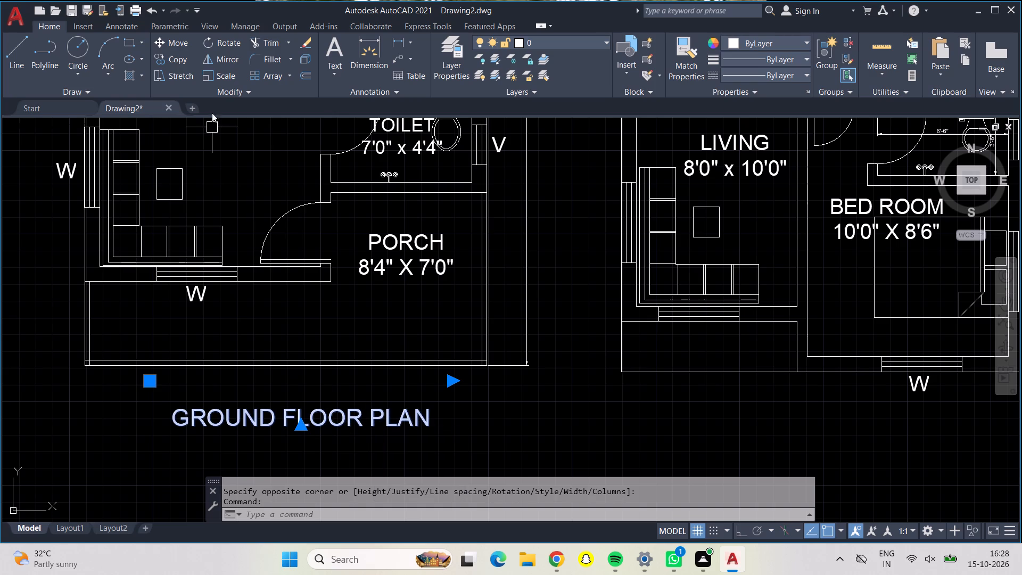
pyautogui.click(184, 63)
pyautogui.click(309, 416)
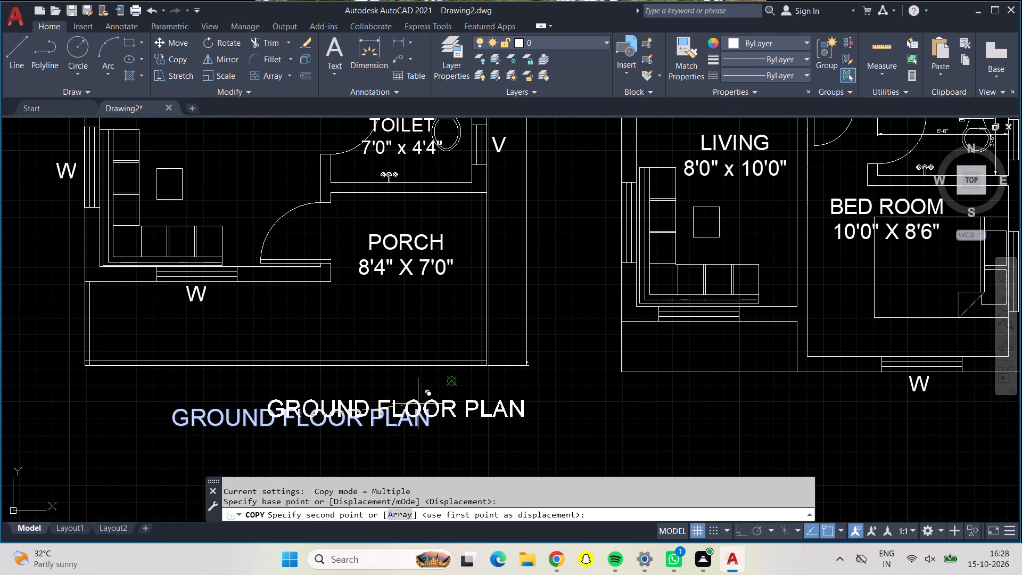
pyautogui.moveTo(880, 427); pyautogui.dragTo(705, 393, button='middle')
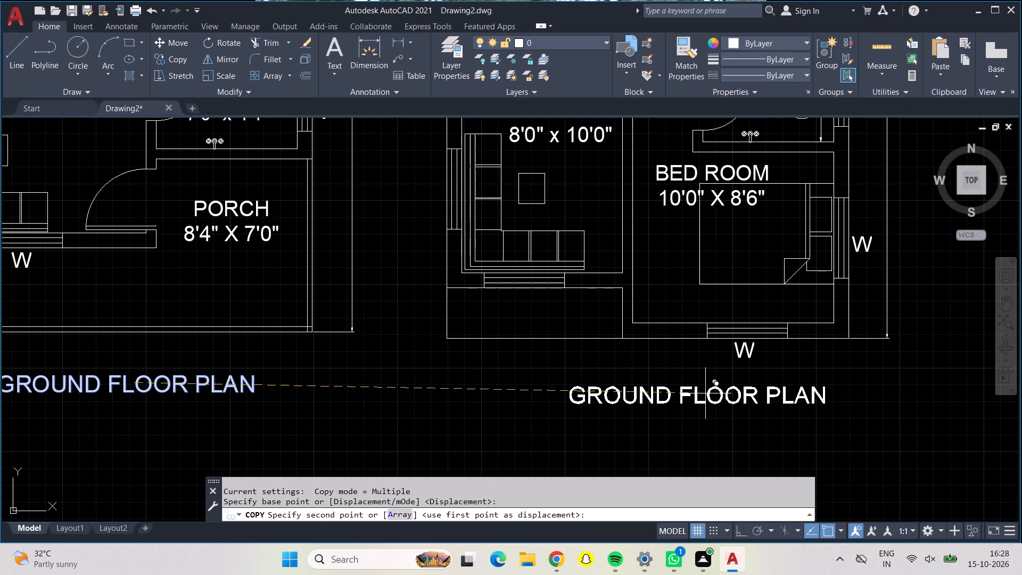
pyautogui.click(702, 389)
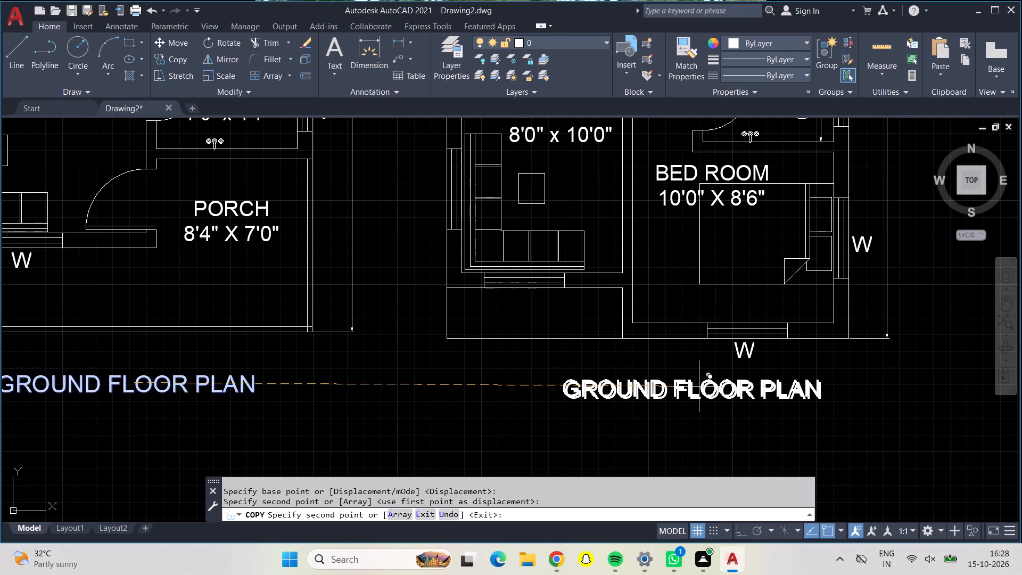
pyautogui.press('Escape')
# Change the copied title's wording to FIRST FLOOR PLAN.
pyautogui.doubleClick(699, 386)
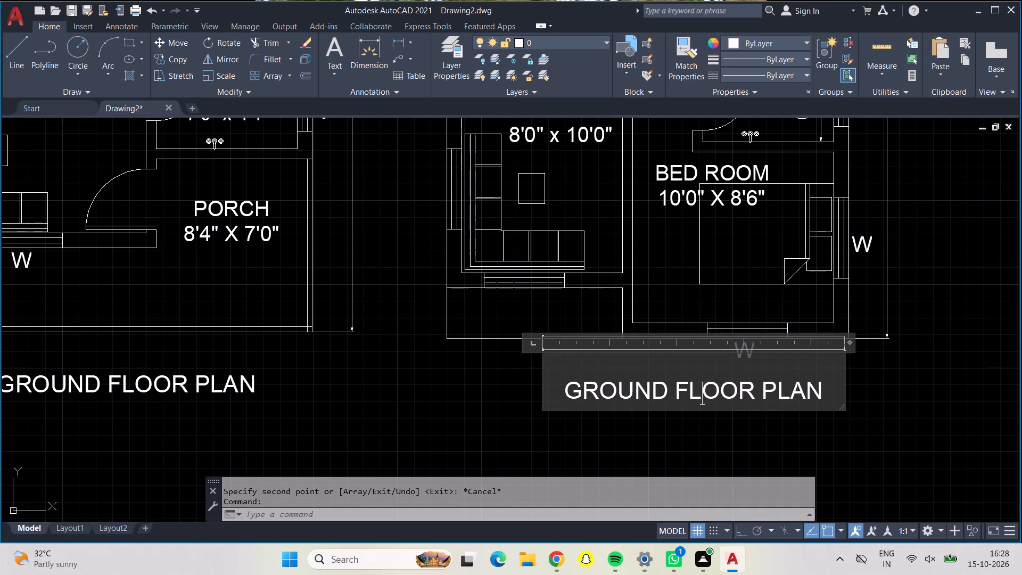
pyautogui.click(668, 383)
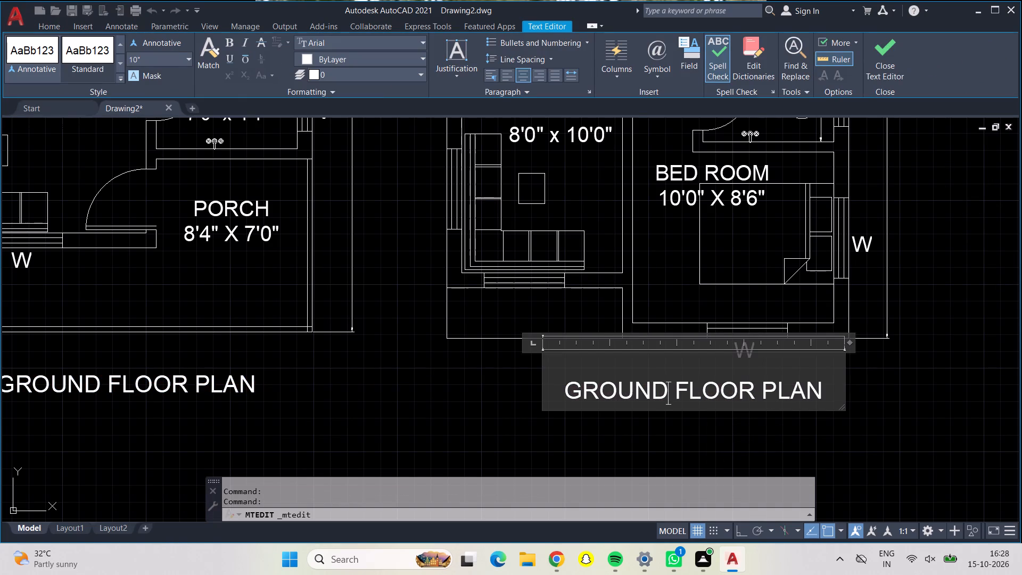
pyautogui.press('BackSpace')
pyautogui.press('BackSpace')
pyautogui.press('BackSpace')
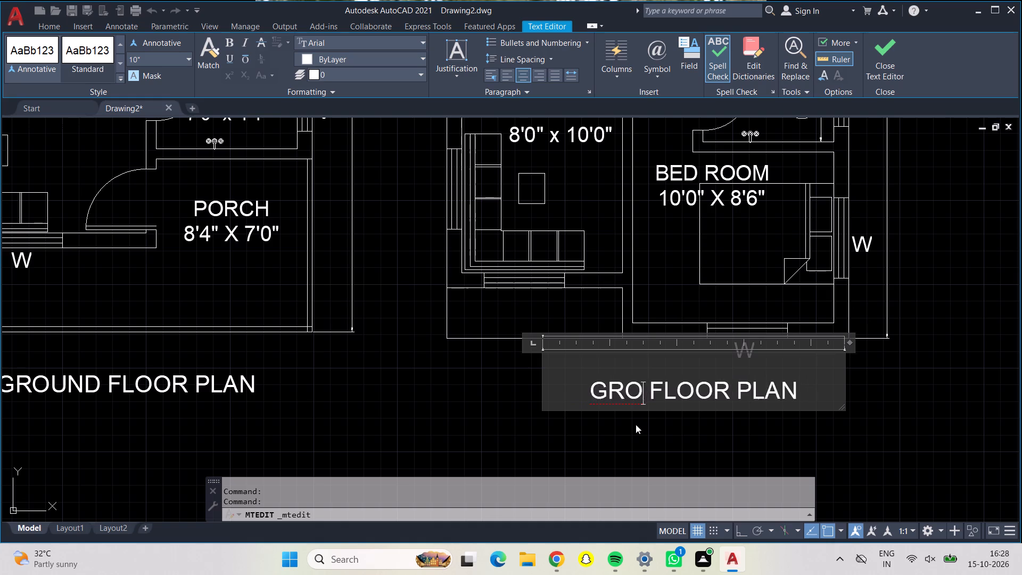
pyautogui.press('BackSpace')
pyautogui.press('BackSpace')
pyautogui.press('BackSpace')
pyautogui.hotkey('shift', 'f')
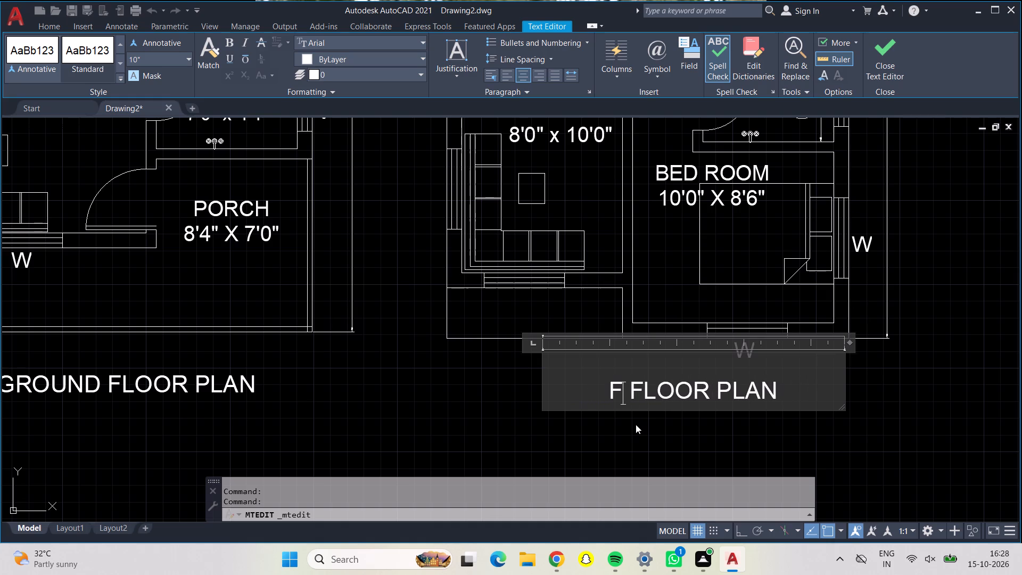
pyautogui.write('IR')
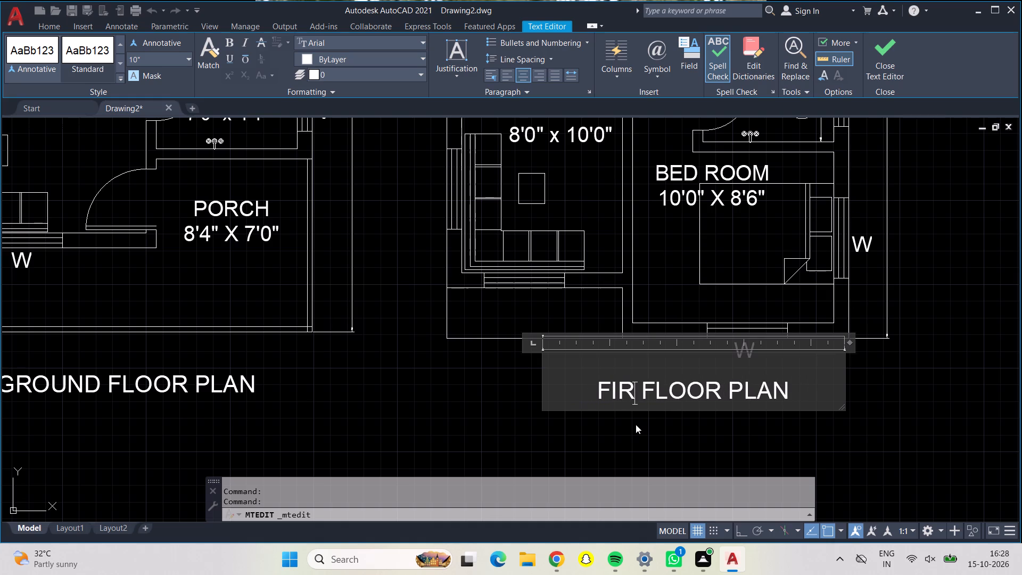
pyautogui.write('ST')
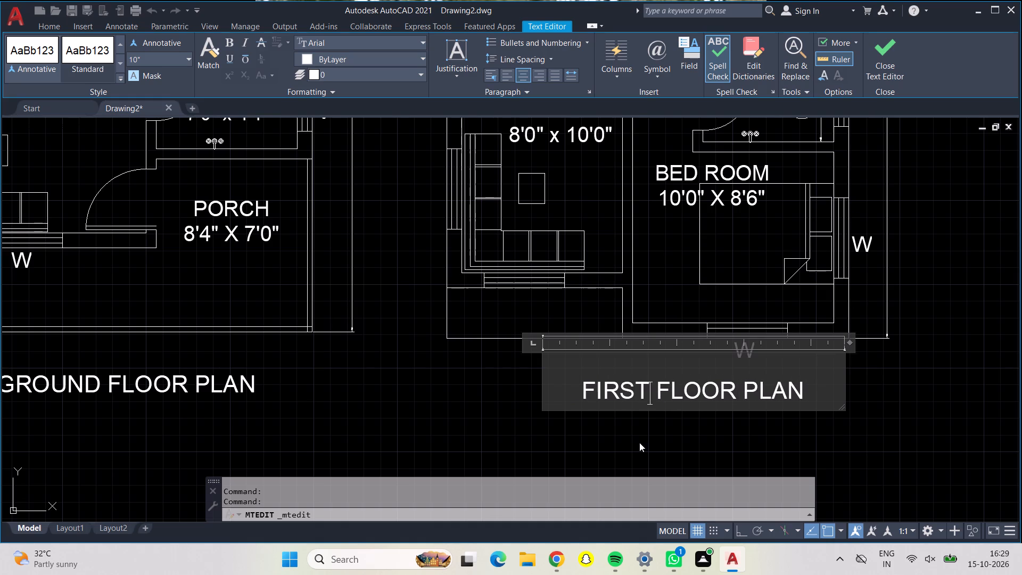
pyautogui.click(637, 421)
# Examine both floor plans side by side with their titles, room labels and overall dimensions.
pyautogui.scroll(1, 551, 427)
pyautogui.scroll(-3, 503, 402)
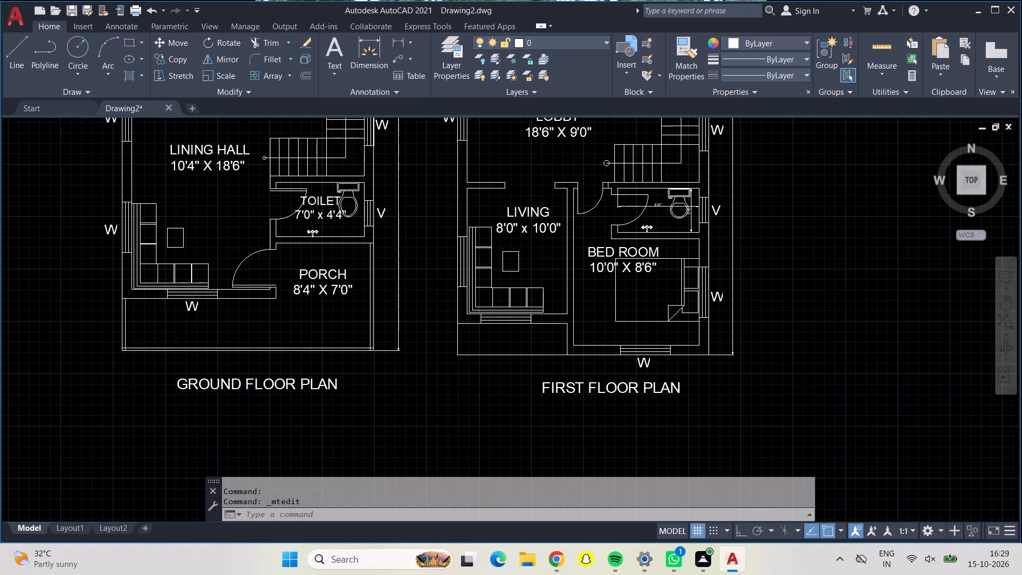
pyautogui.moveTo(498, 393); pyautogui.dragTo(510, 469, button='middle')
pyautogui.scroll(-1, 461, 425)
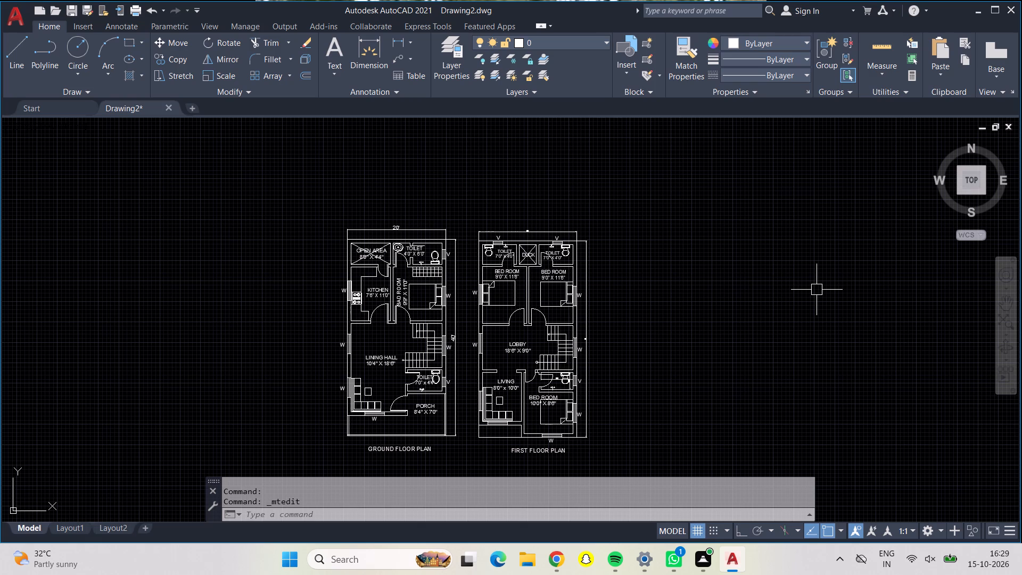
pyautogui.scroll(1, 761, 296)
pyautogui.moveTo(624, 300); pyautogui.dragTo(600, 275, button='middle')
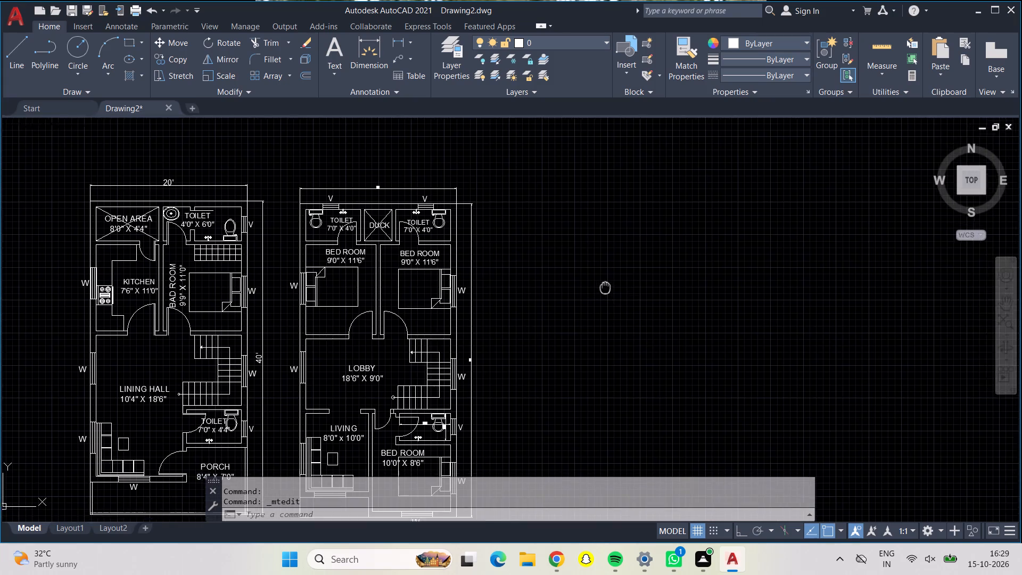
pyautogui.moveTo(600, 275); pyautogui.dragTo(555, 238, button='middle')
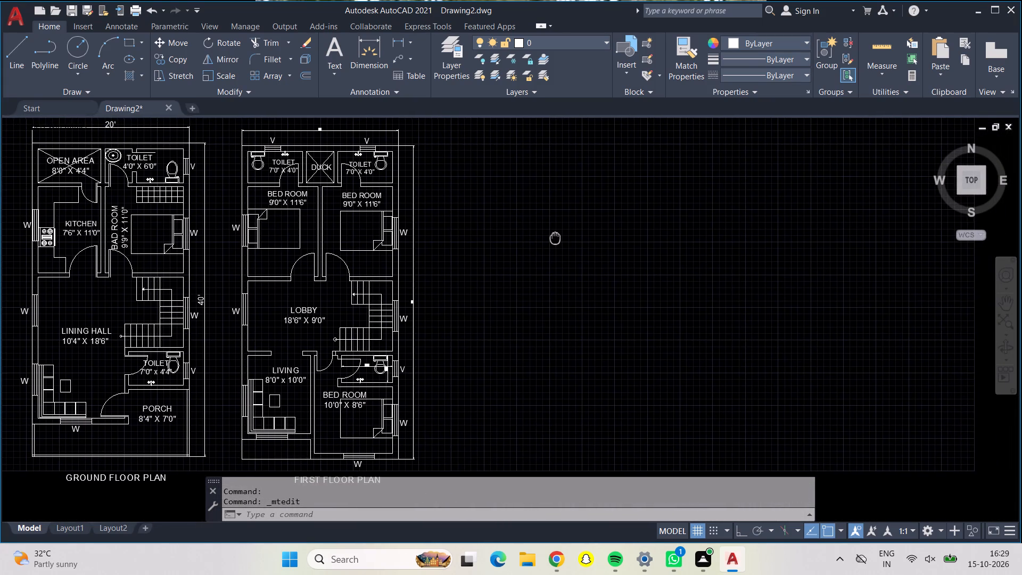
pyautogui.moveTo(555, 238); pyautogui.dragTo(552, 251, button='middle')
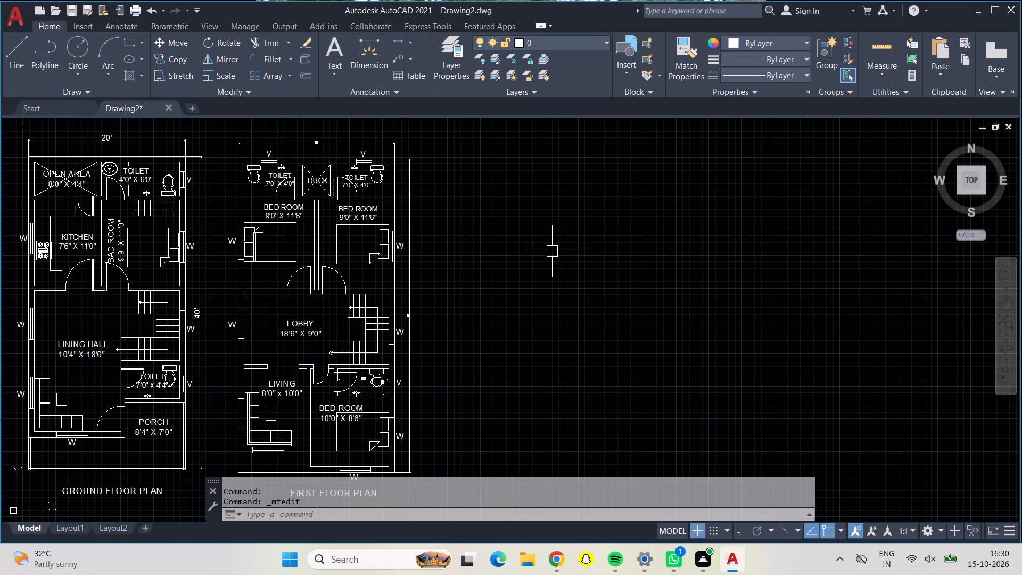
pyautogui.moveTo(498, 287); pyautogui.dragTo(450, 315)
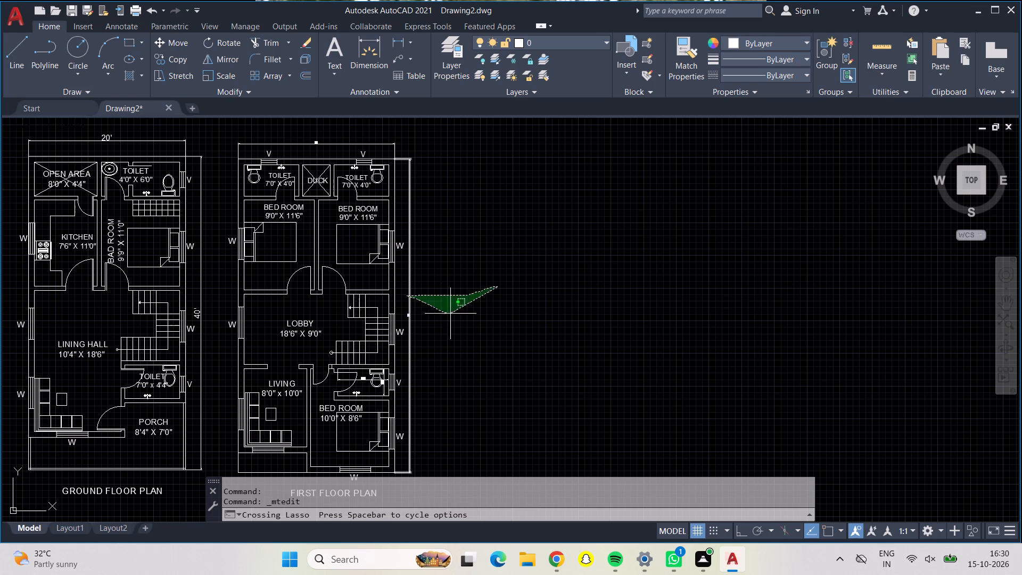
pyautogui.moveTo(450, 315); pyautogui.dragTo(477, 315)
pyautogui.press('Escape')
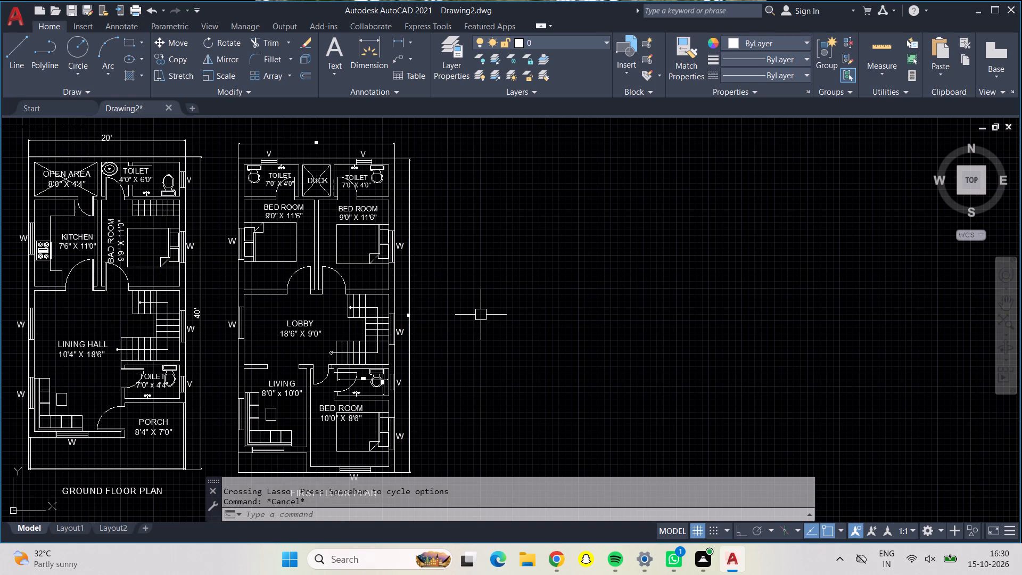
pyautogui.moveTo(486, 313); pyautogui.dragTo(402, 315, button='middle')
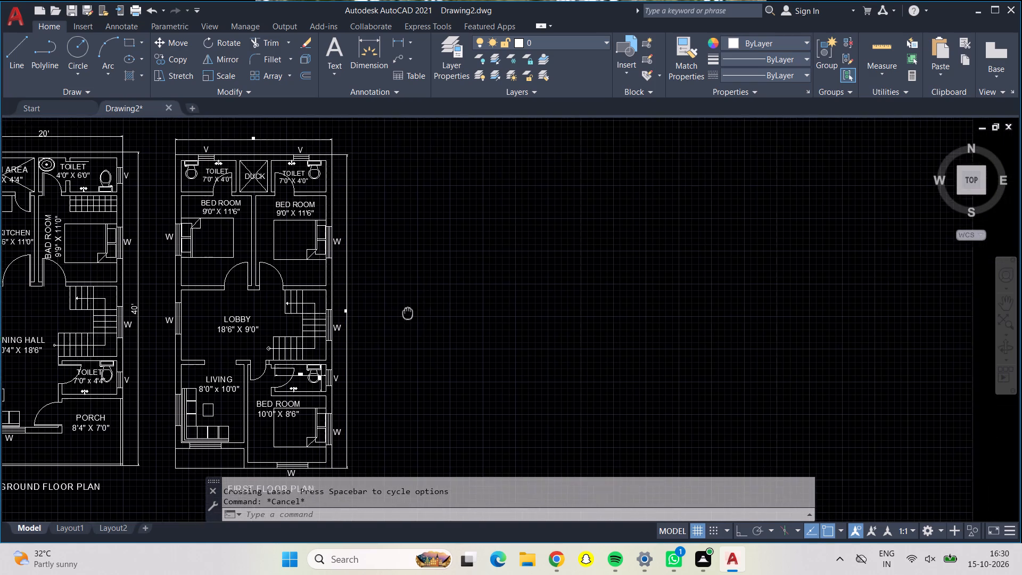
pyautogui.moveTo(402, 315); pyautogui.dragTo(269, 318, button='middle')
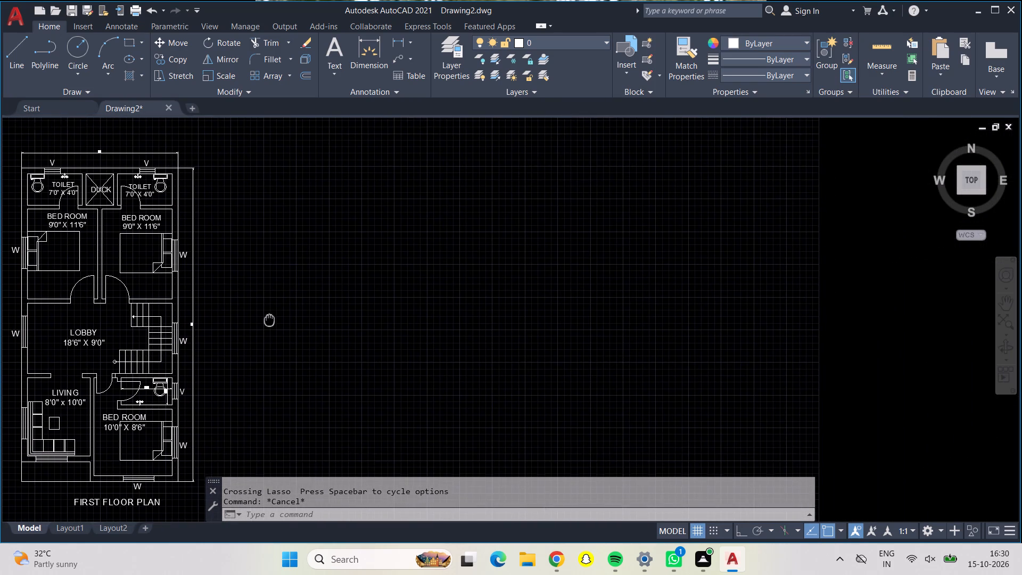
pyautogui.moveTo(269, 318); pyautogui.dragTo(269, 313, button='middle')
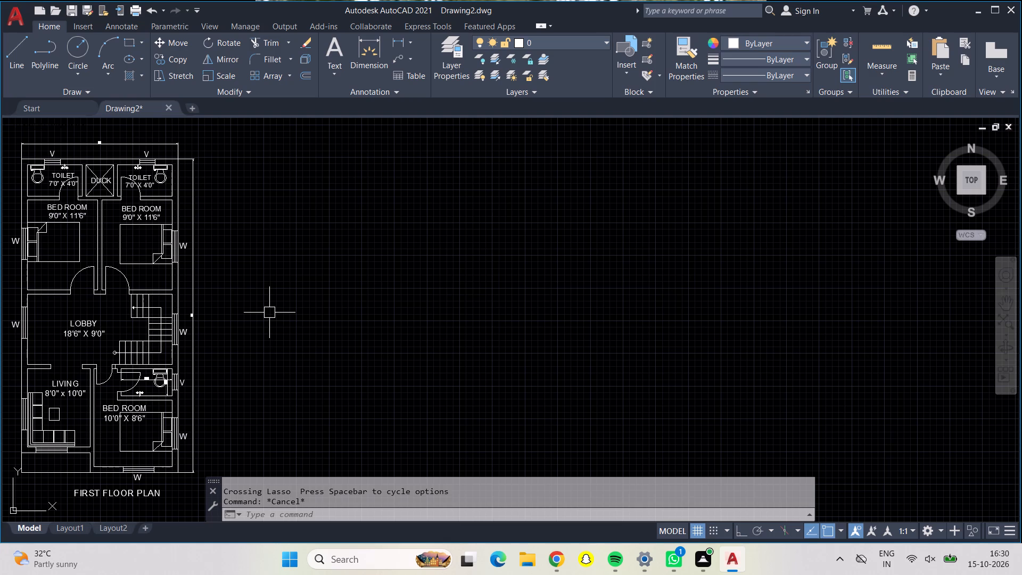
# Save the drawing over the existing person-named drawing in Documents, with sheet and view thumbnails set to update.
pyautogui.write('sve')
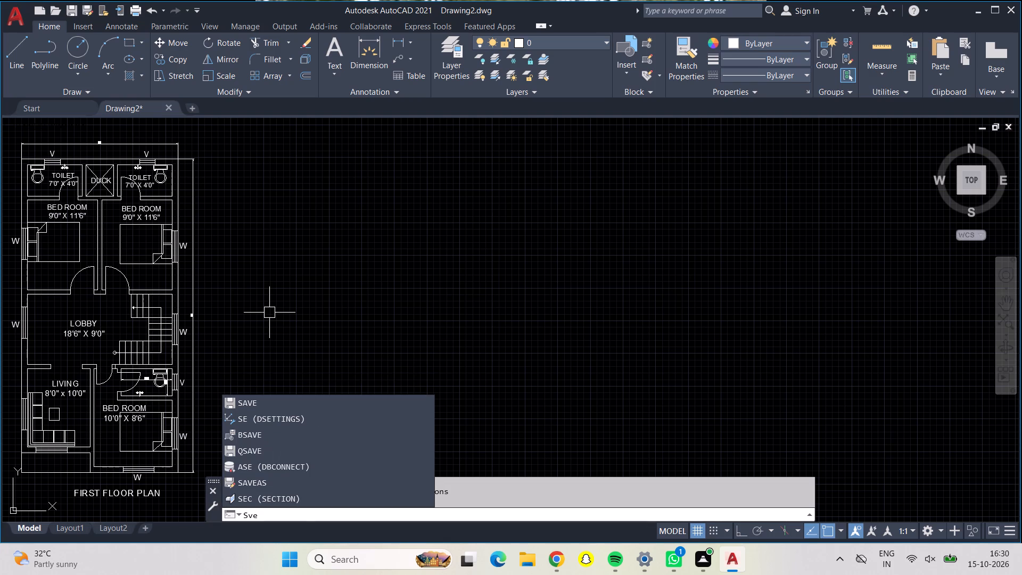
pyautogui.click(307, 404)
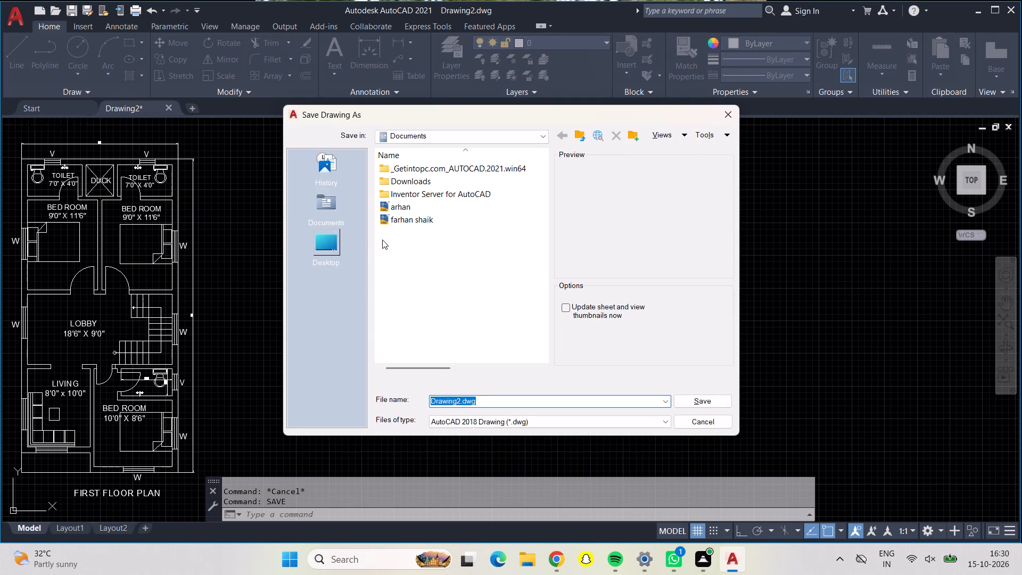
pyautogui.click(406, 223)
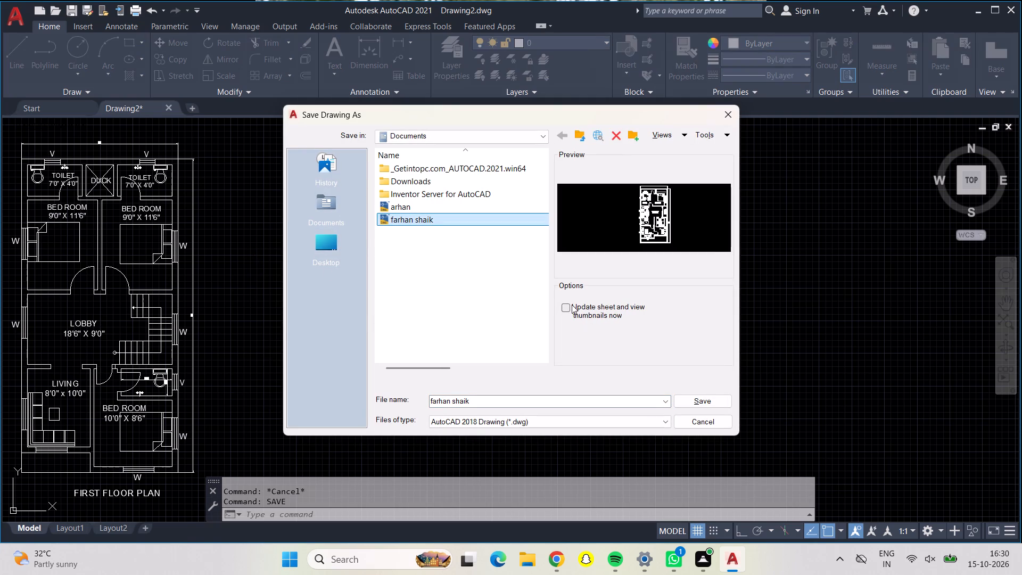
pyautogui.click(571, 303)
pyautogui.click(695, 391)
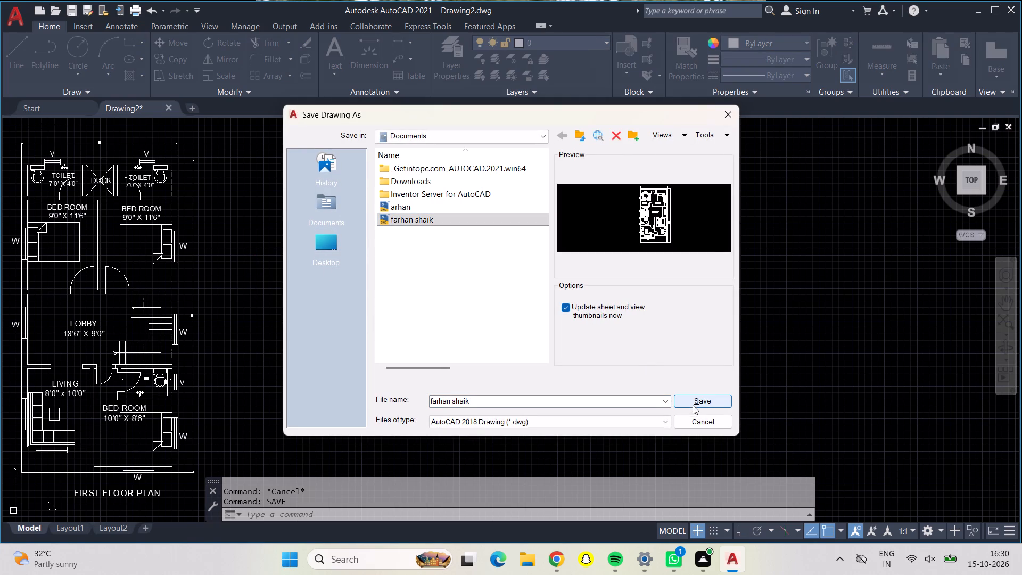
pyautogui.click(691, 406)
pyautogui.click(485, 302)
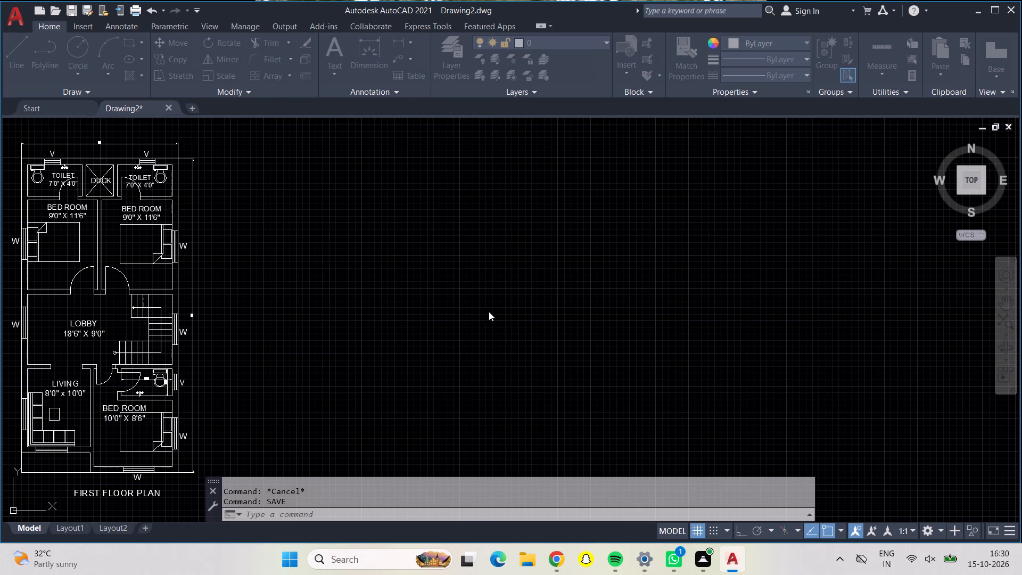
# Examine the ground floor and first floor plans side by side, including their room labels, titles and overall dimensions.
pyautogui.scroll(-1, 446, 349)
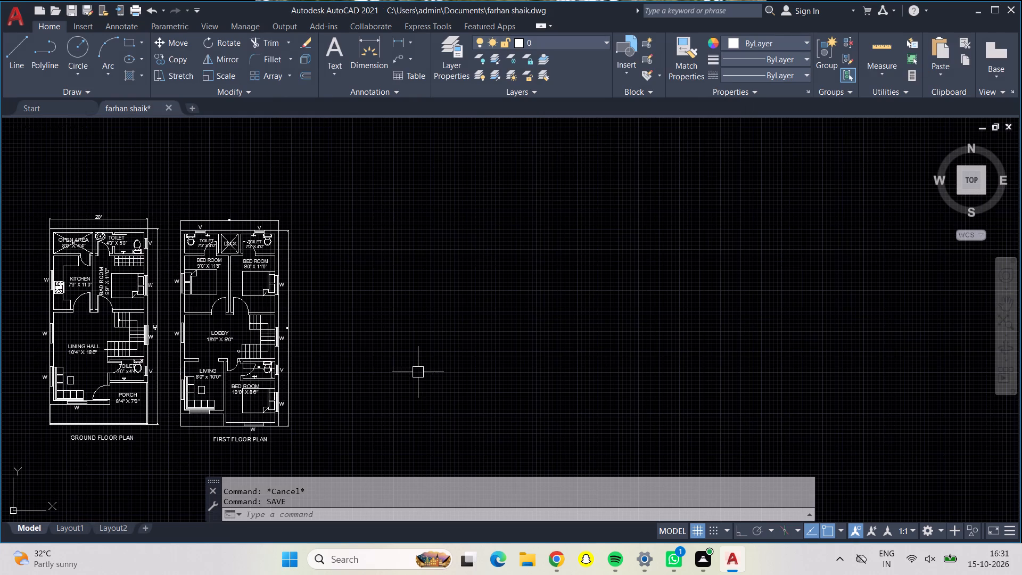
pyautogui.scroll(-1, 418, 372)
pyautogui.moveTo(417, 372); pyautogui.dragTo(567, 306, button='middle')
pyautogui.scroll(3, 587, 291)
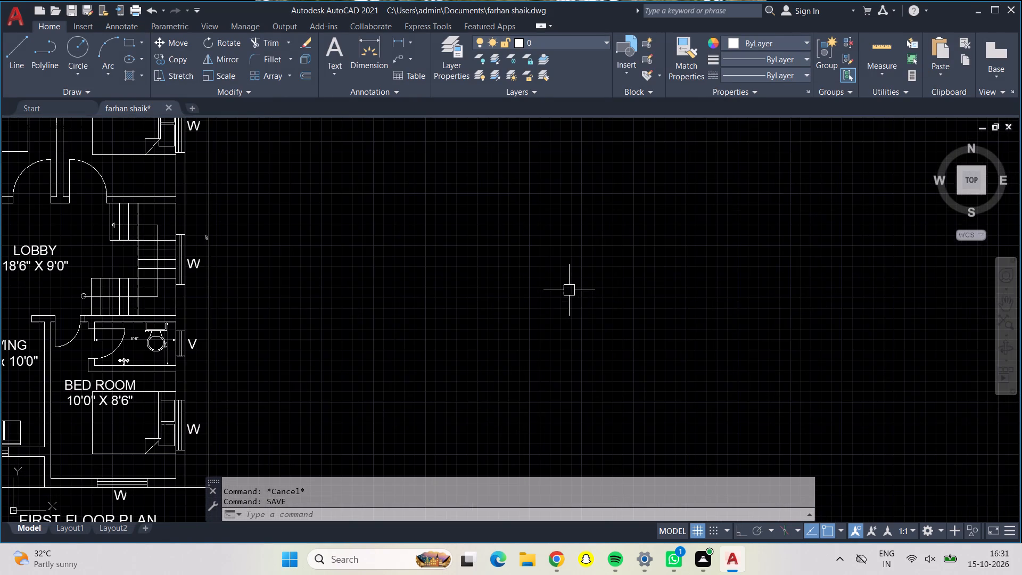
pyautogui.scroll(-1, 569, 290)
pyautogui.moveTo(495, 307); pyautogui.dragTo(669, 343, button='middle')
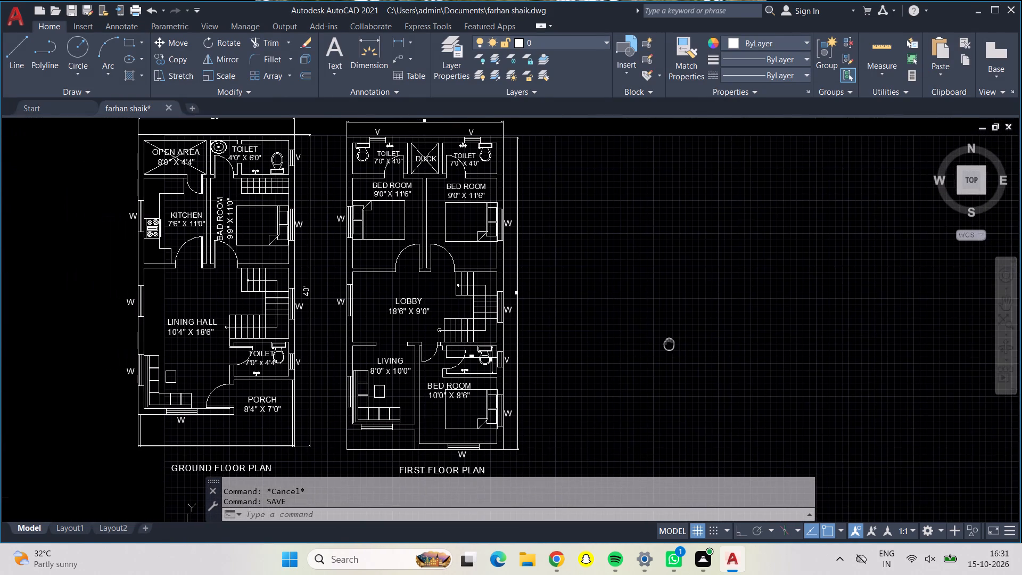
pyautogui.moveTo(669, 343); pyautogui.dragTo(685, 349, button='middle')
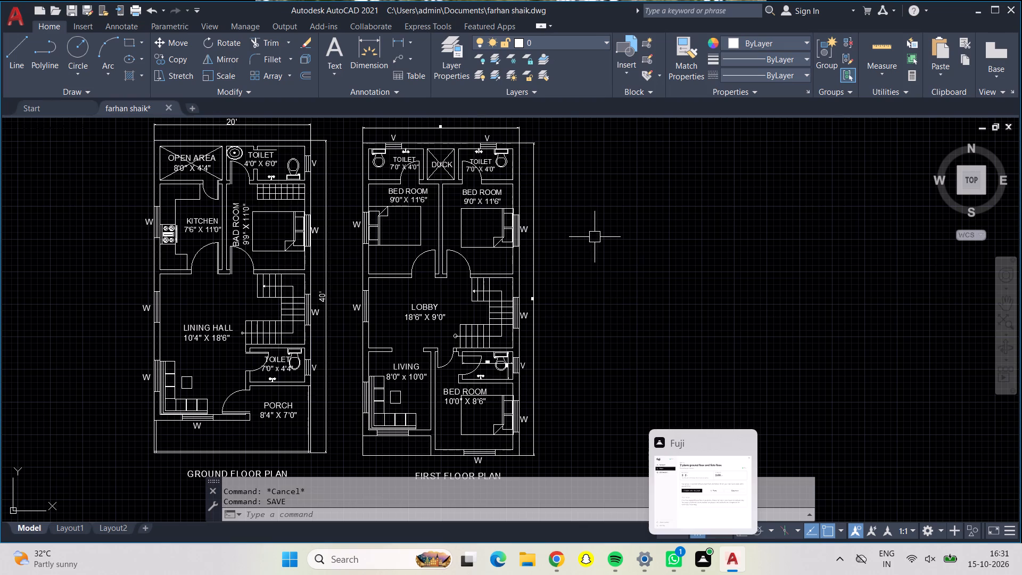
pyautogui.scroll(-1, 694, 467)
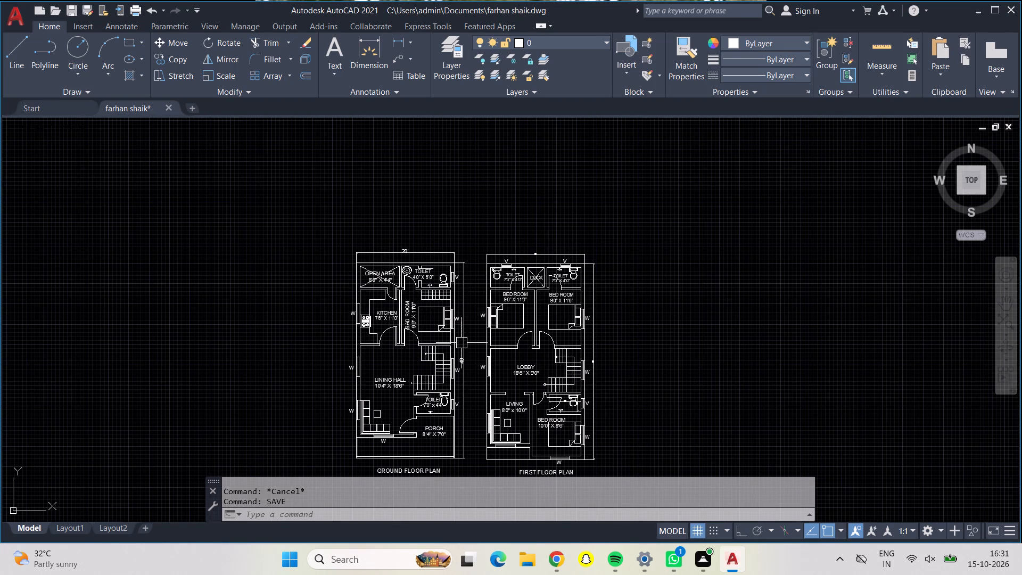
pyautogui.scroll(1, 482, 334)
pyautogui.moveTo(468, 340); pyautogui.dragTo(467, 304, button='middle')
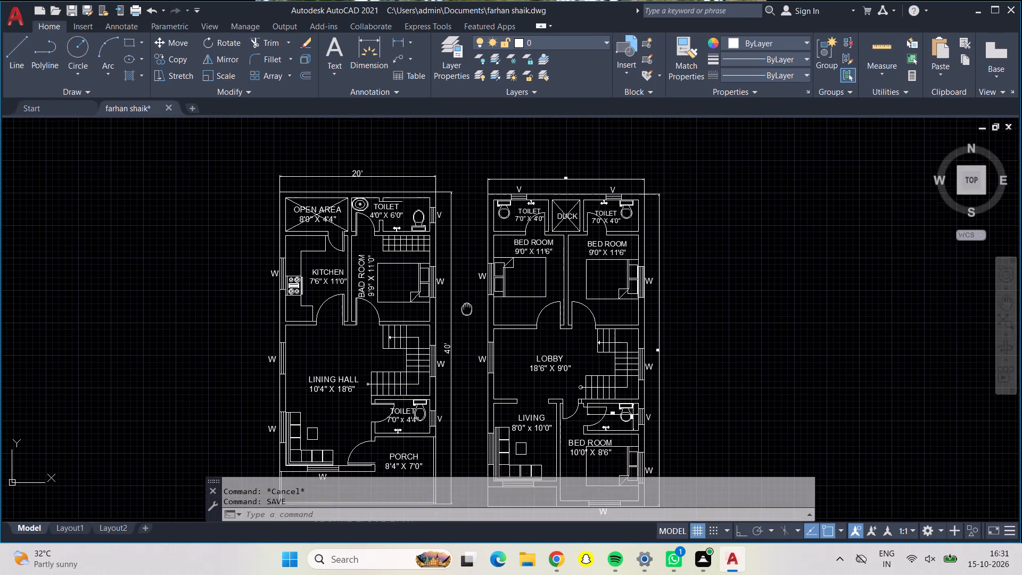
pyautogui.moveTo(467, 304); pyautogui.dragTo(467, 273, button='middle')
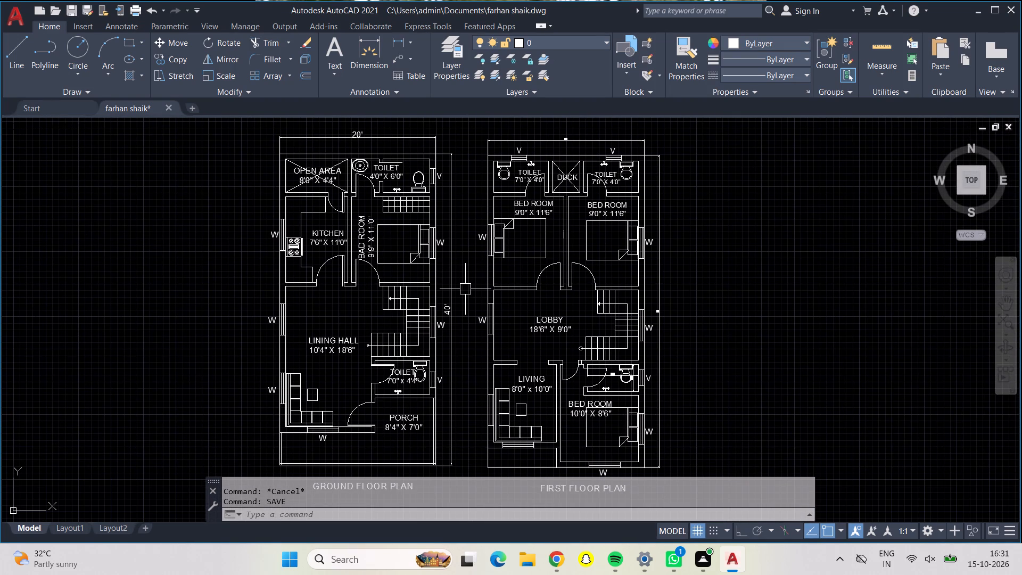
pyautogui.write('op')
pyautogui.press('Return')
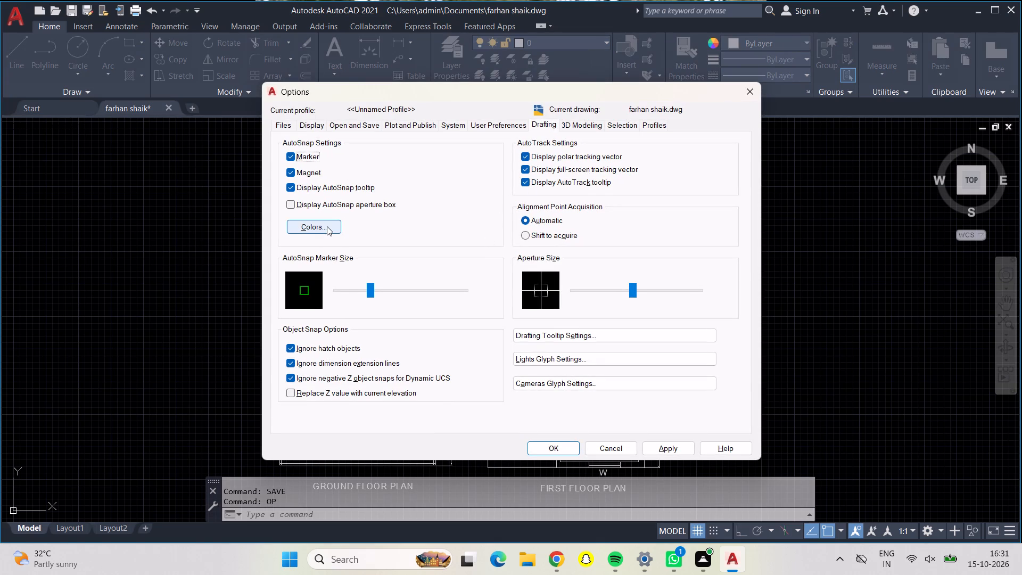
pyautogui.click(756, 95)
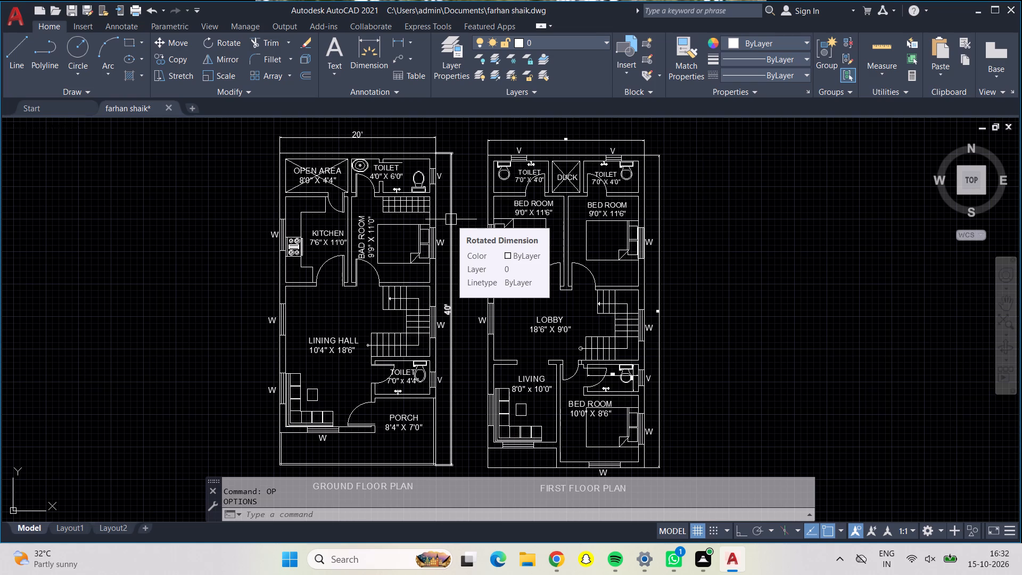
# Examine the ground floor plan around the kitchen, the adjoining bedroom and the LINING HALL, including labels, doors and stairs.
pyautogui.scroll(1, 342, 227)
pyautogui.scroll(-1, 342, 227)
pyautogui.scroll(1, 342, 227)
pyautogui.scroll(-1, 342, 227)
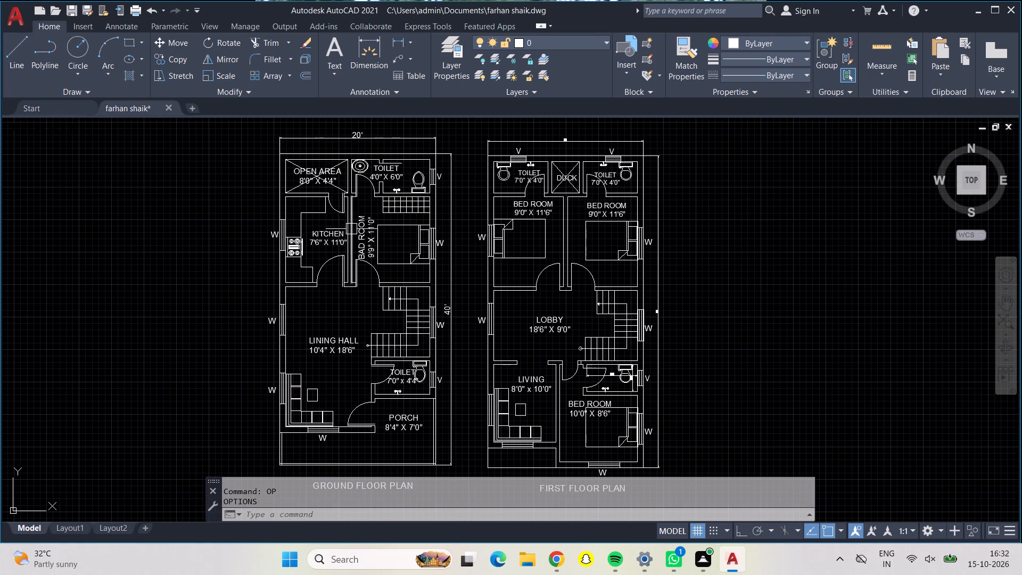
pyautogui.scroll(1, 362, 231)
pyautogui.scroll(-1, 362, 231)
pyautogui.scroll(3, 362, 231)
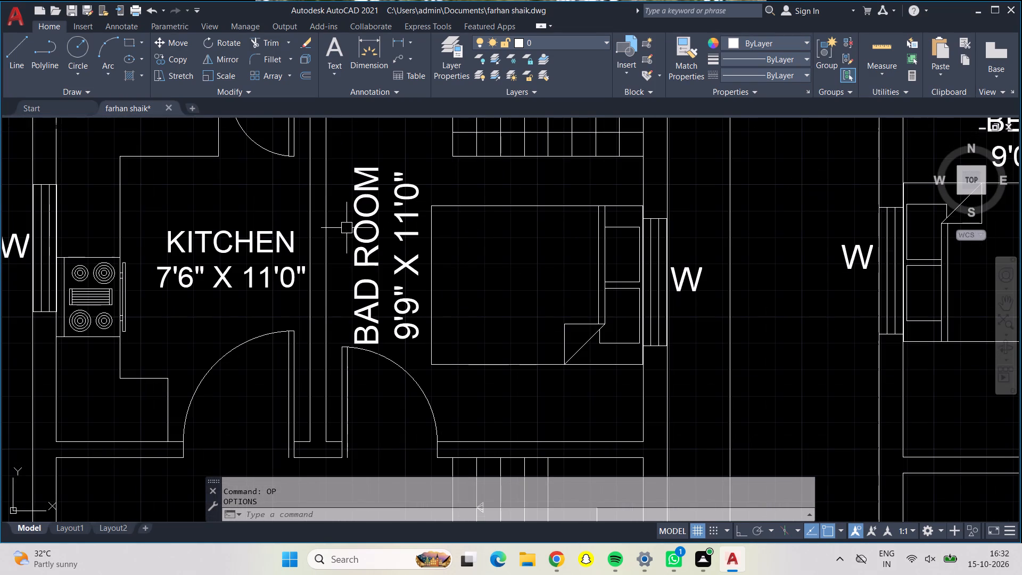
pyautogui.scroll(1, 340, 225)
pyautogui.moveTo(340, 225); pyautogui.dragTo(361, 260, button='middle')
pyautogui.scroll(1, 361, 260)
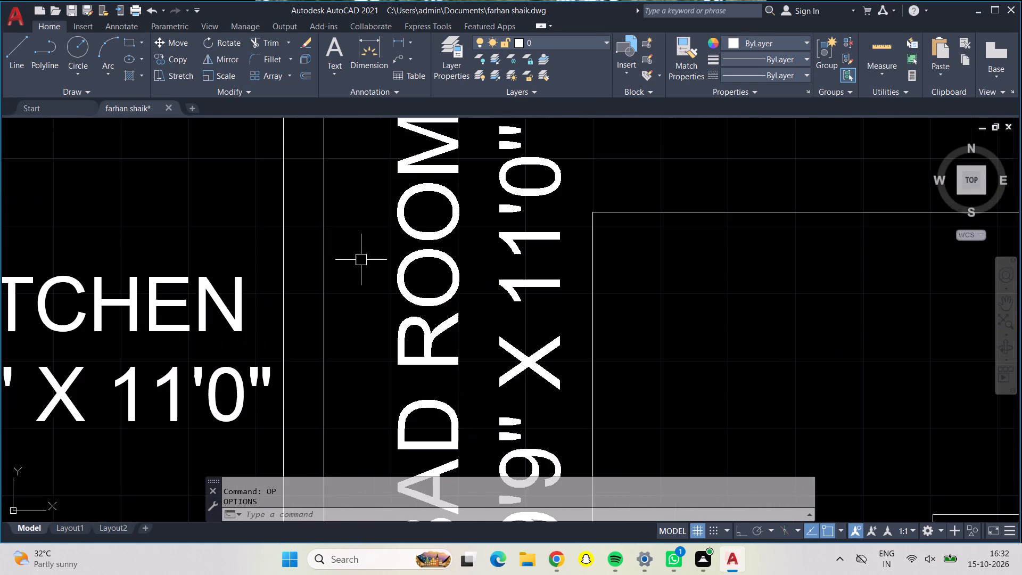
pyautogui.scroll(-2, 361, 249)
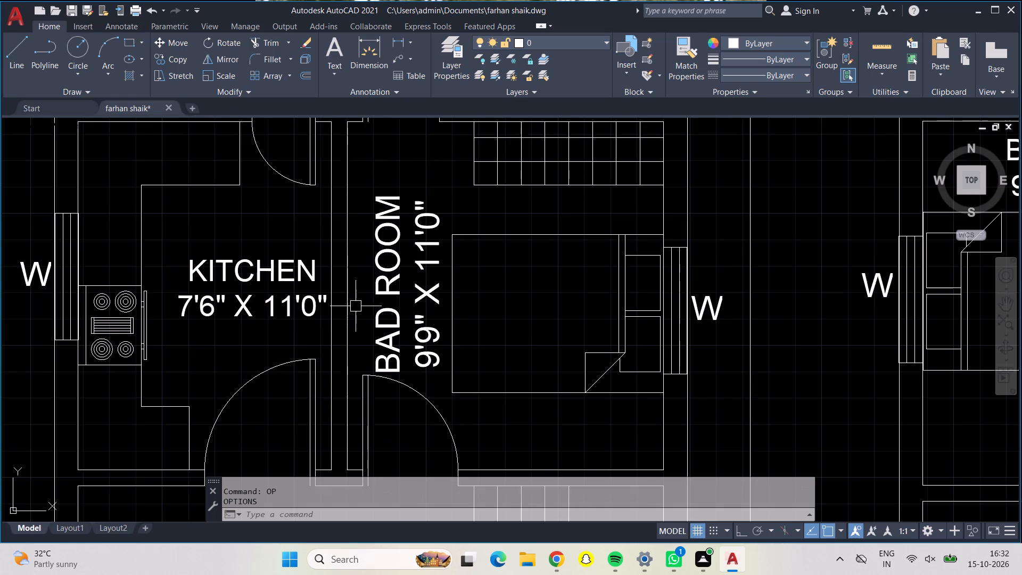
pyautogui.scroll(-1, 356, 306)
pyautogui.moveTo(358, 308); pyautogui.dragTo(341, 206, button='middle')
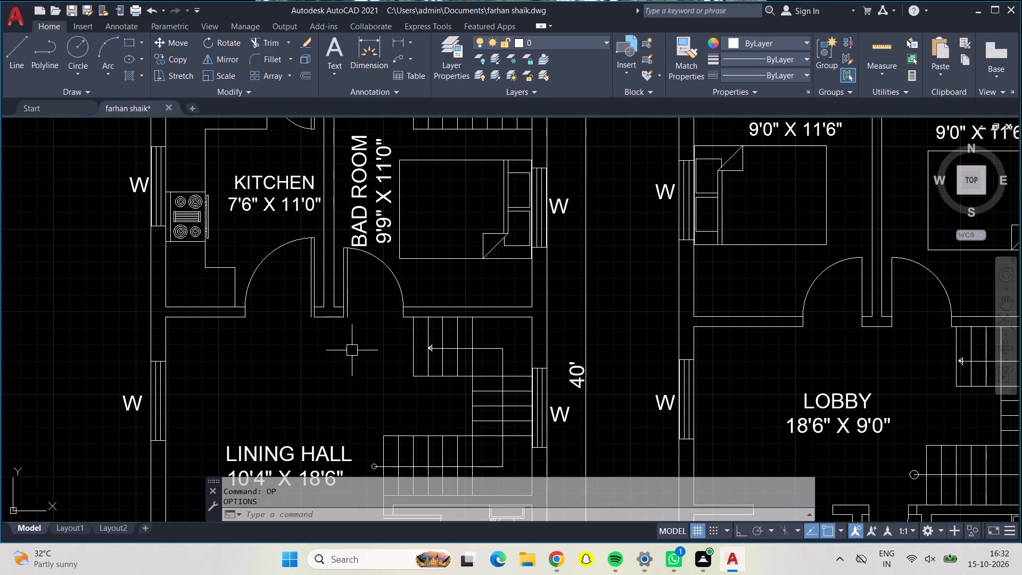
pyautogui.scroll(1, 352, 359)
pyautogui.scroll(-1, 355, 385)
pyautogui.scroll(1, 363, 401)
pyautogui.scroll(-1, 363, 401)
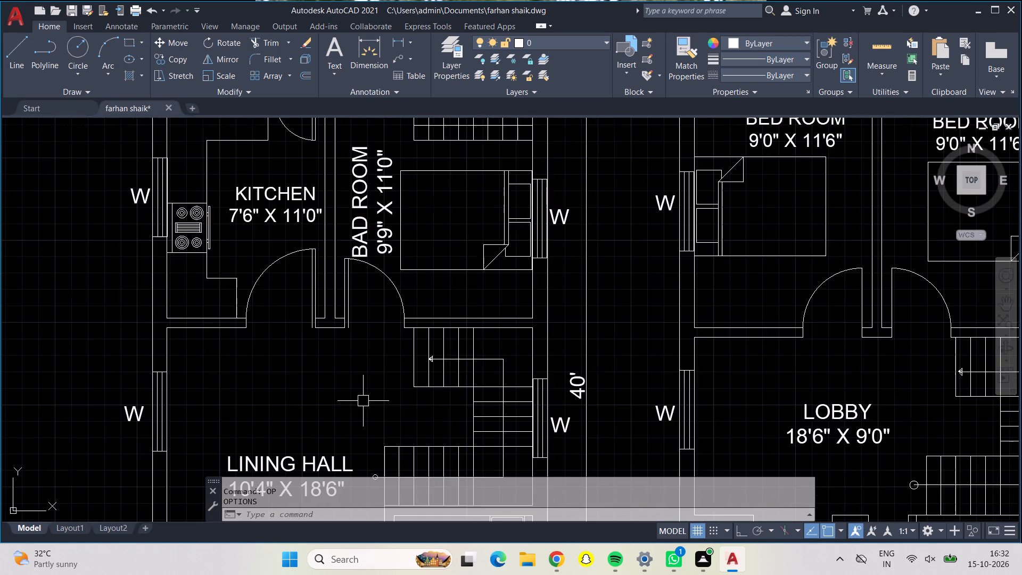
pyautogui.scroll(-2, 363, 401)
pyautogui.moveTo(363, 396); pyautogui.dragTo(368, 203, button='middle')
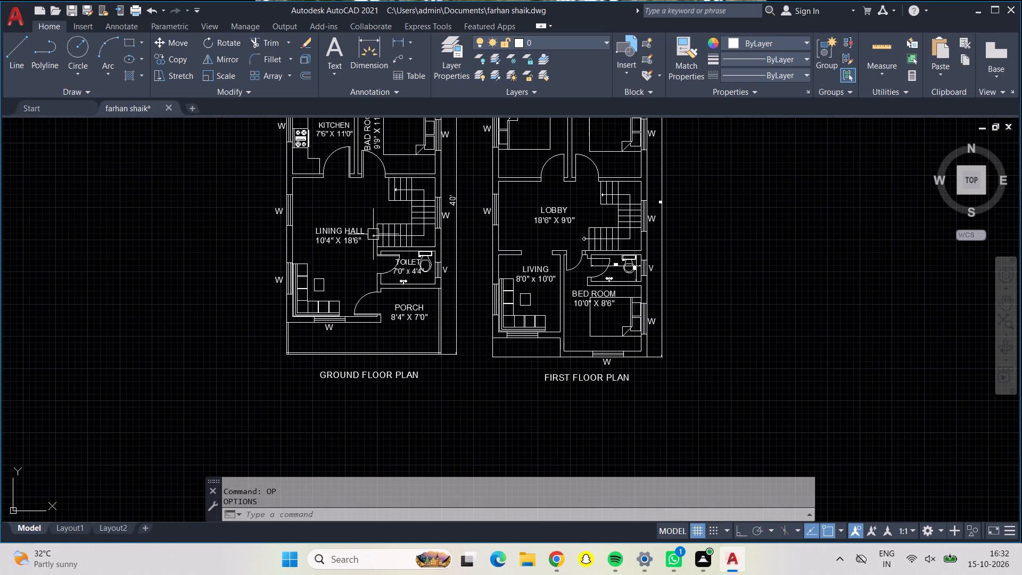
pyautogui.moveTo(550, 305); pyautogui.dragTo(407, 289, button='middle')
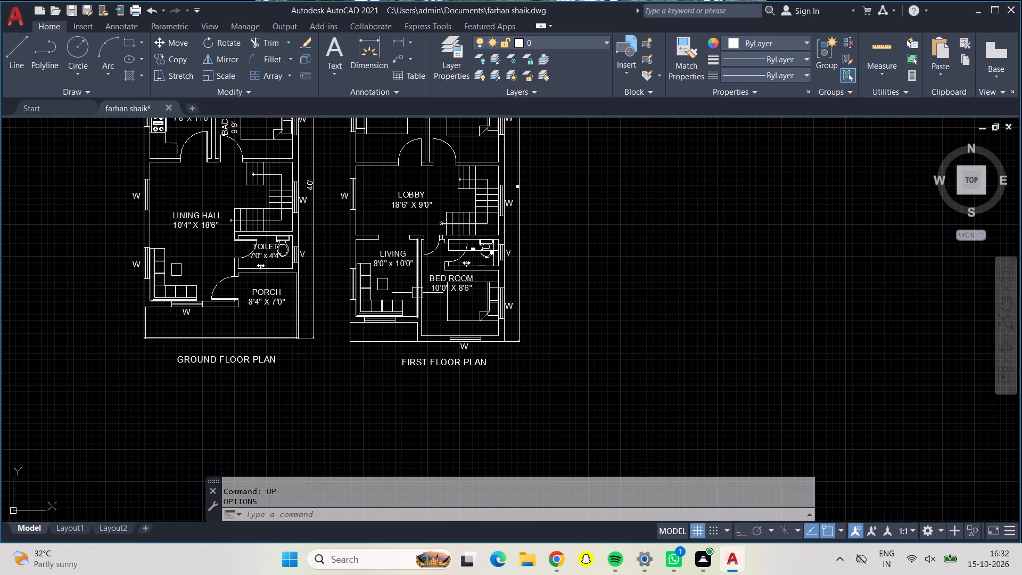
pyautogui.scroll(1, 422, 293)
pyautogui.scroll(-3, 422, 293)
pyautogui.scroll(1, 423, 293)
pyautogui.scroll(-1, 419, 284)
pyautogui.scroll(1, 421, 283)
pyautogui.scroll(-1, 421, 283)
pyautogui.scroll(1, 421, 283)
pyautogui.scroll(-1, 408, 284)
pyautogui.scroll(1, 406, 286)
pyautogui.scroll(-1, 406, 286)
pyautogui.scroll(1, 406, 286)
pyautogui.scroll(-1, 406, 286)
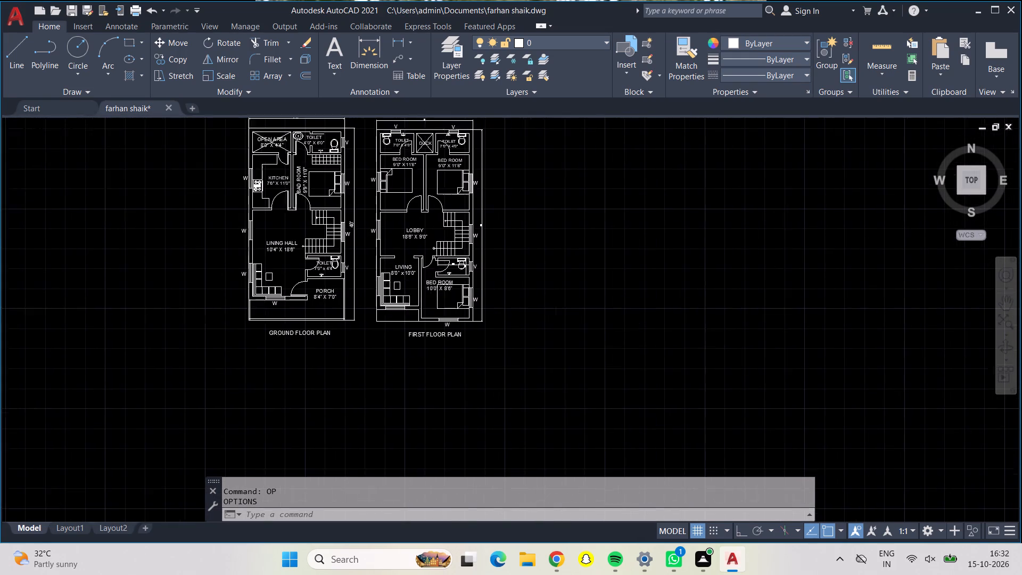
# With ortho on, draw a 4' by 2" rectangular line outline against the first-floor living room's wall shared with the bedroom.
pyautogui.scroll(9, 406, 286)
pyautogui.scroll(-1, 423, 294)
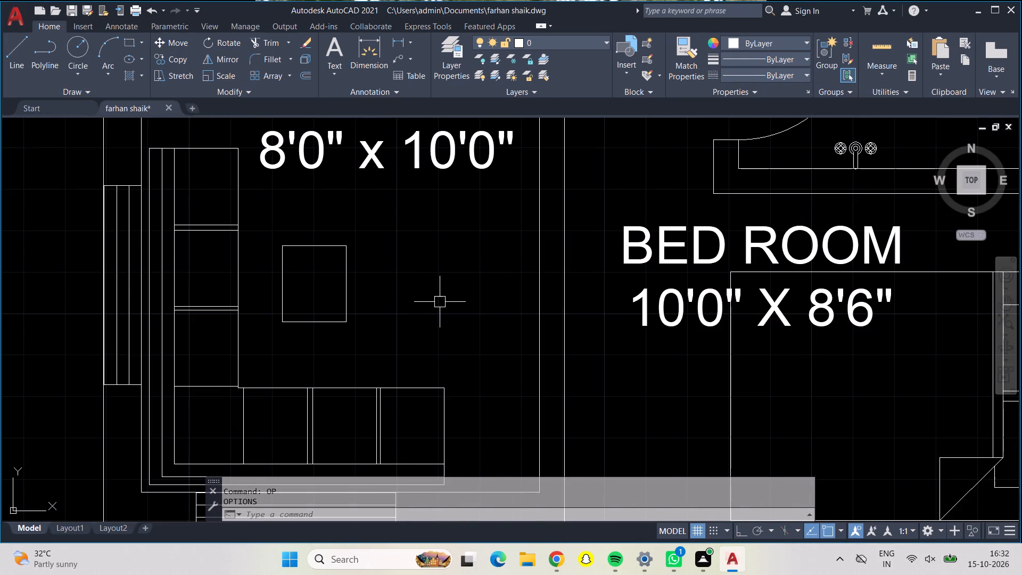
pyautogui.moveTo(440, 302); pyautogui.dragTo(353, 261, button='middle')
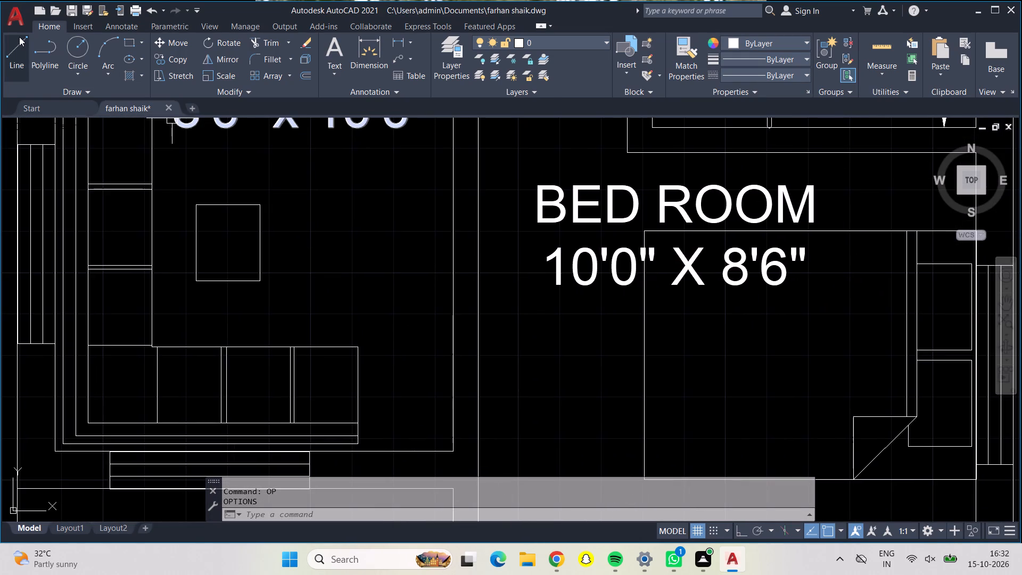
pyautogui.click(19, 37)
pyautogui.moveTo(411, 227); pyautogui.dragTo(413, 340, button='middle')
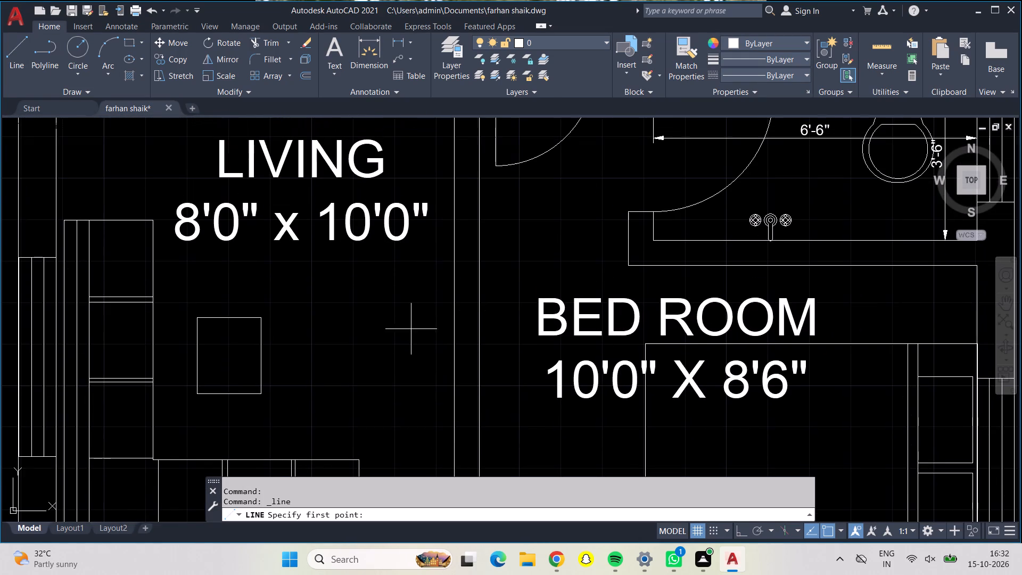
pyautogui.click(454, 206)
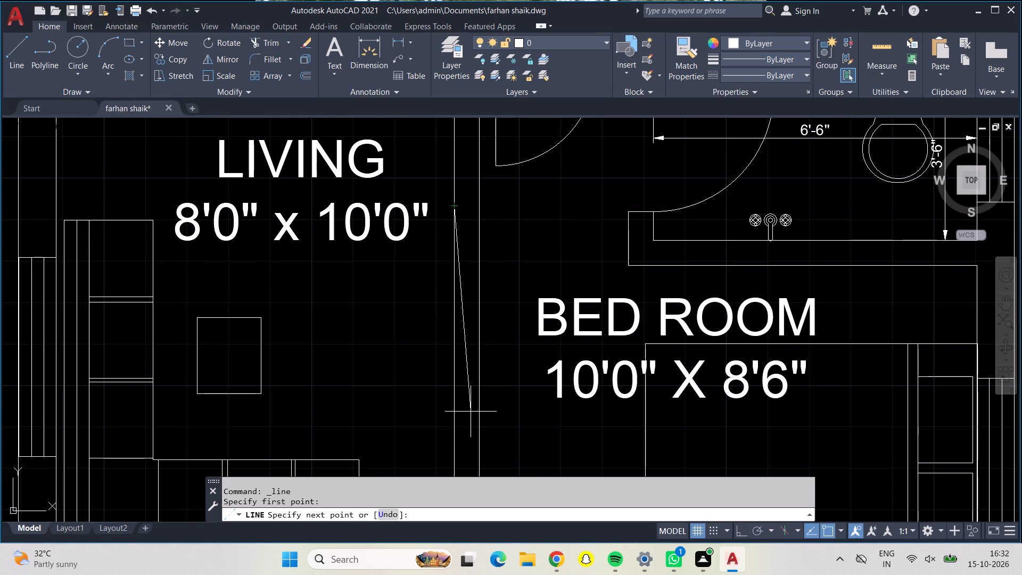
pyautogui.press('F8')
pyautogui.moveTo(476, 443); pyautogui.dragTo(466, 345, button='middle')
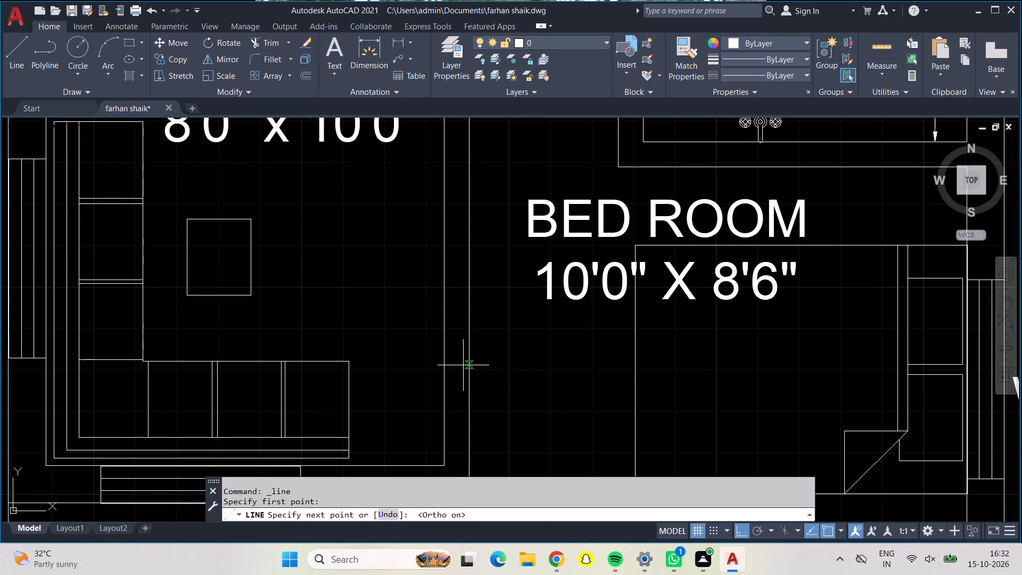
pyautogui.press('4')
pyautogui.press("'")
pyautogui.press('Return')
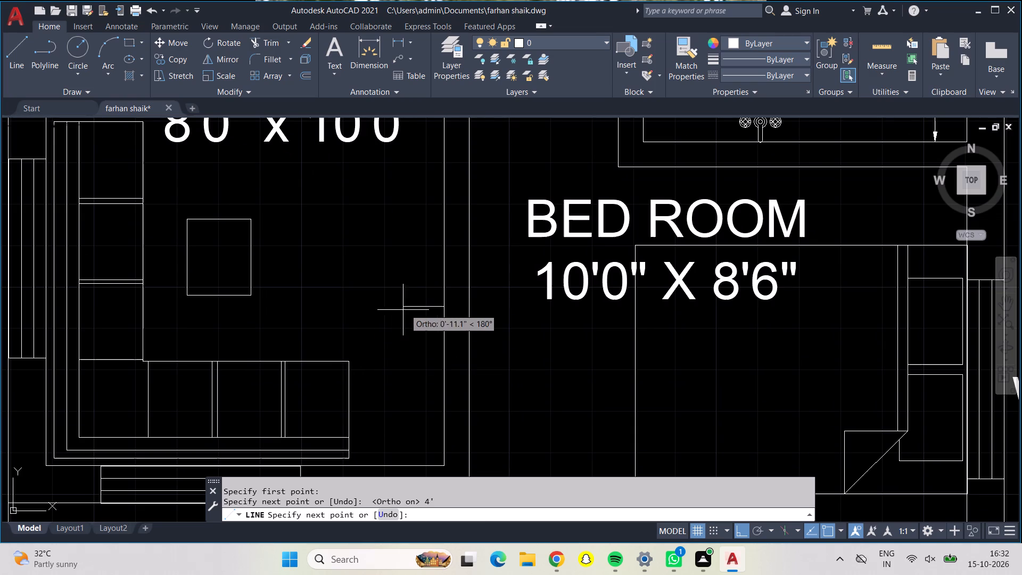
pyautogui.write('2"')
pyautogui.press('Return')
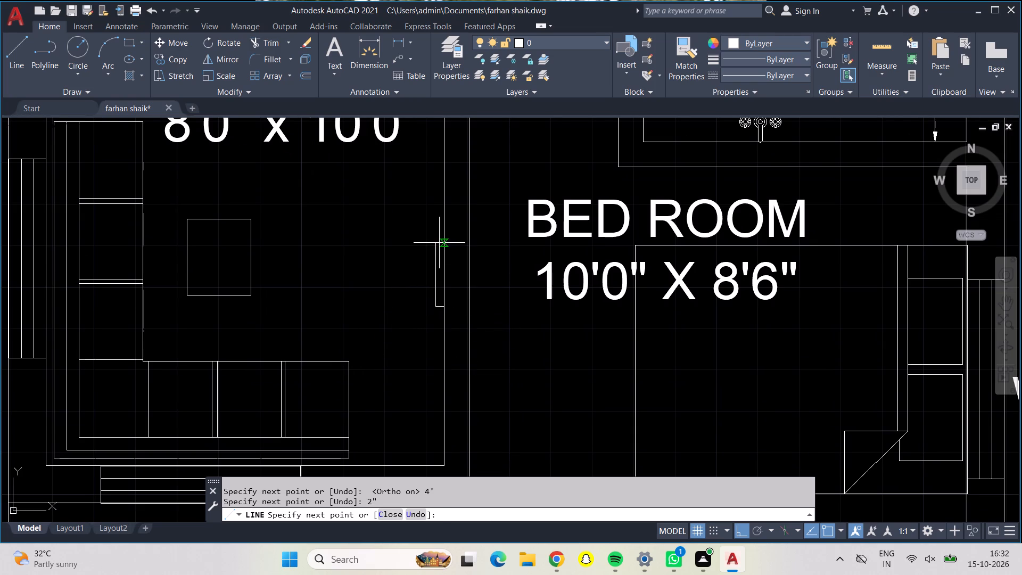
pyautogui.moveTo(432, 221); pyautogui.dragTo(418, 468, button='middle')
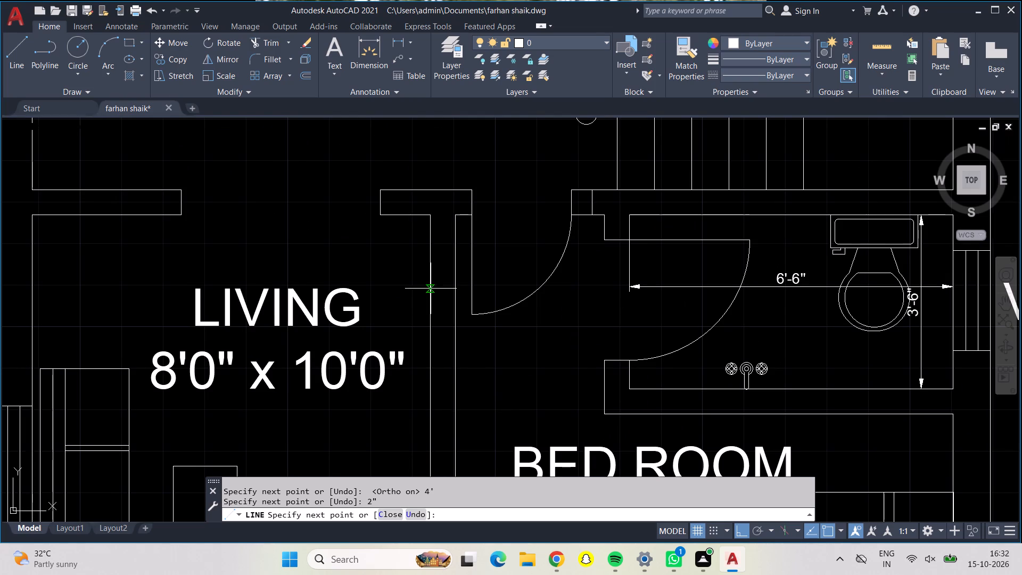
pyautogui.moveTo(398, 456); pyautogui.dragTo(414, 307, button='middle')
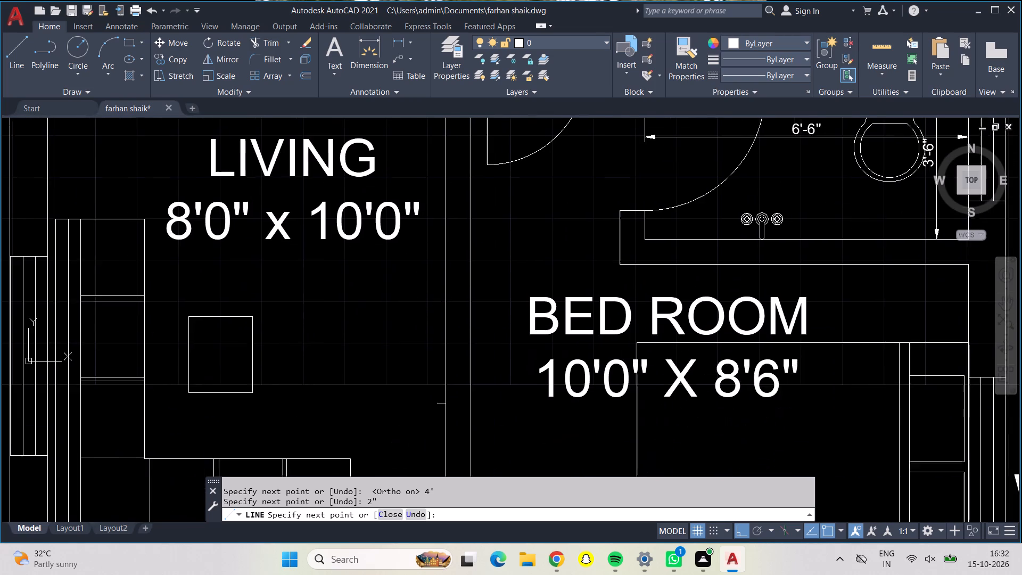
pyautogui.moveTo(414, 307); pyautogui.dragTo(415, 295, button='middle')
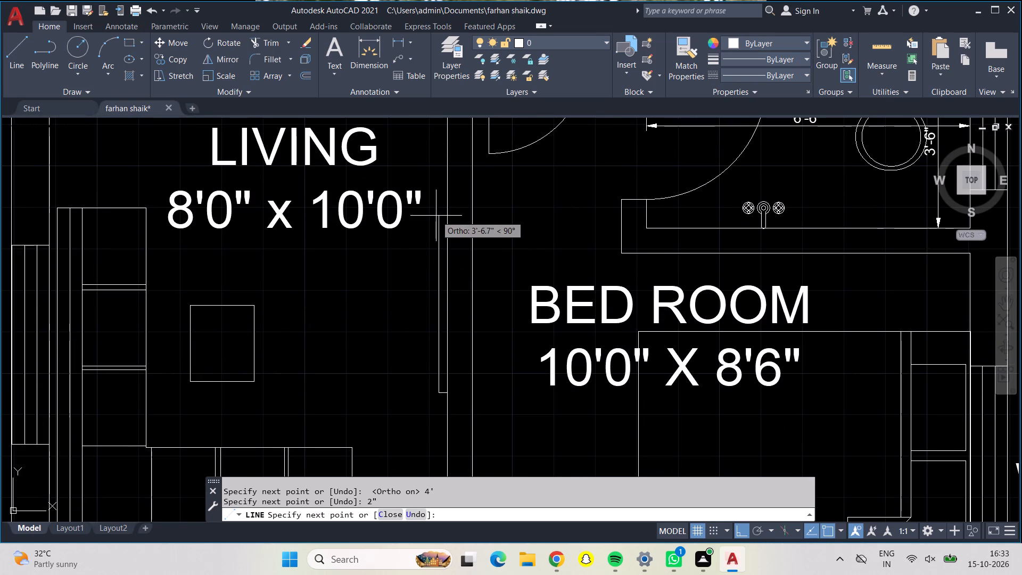
pyautogui.write("4'")
pyautogui.press('Return')
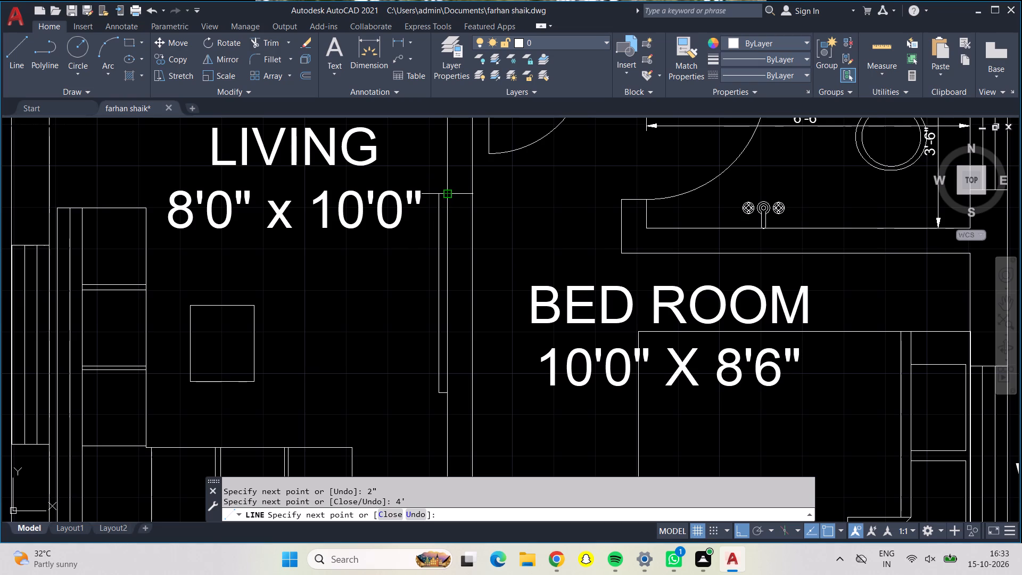
pyautogui.click(447, 192)
# Draw a 3' by 1" inner line outline against the wall inside the 4' unit, starting 6" from the unit's upper end.
pyautogui.write('6"')
pyautogui.press('Return')
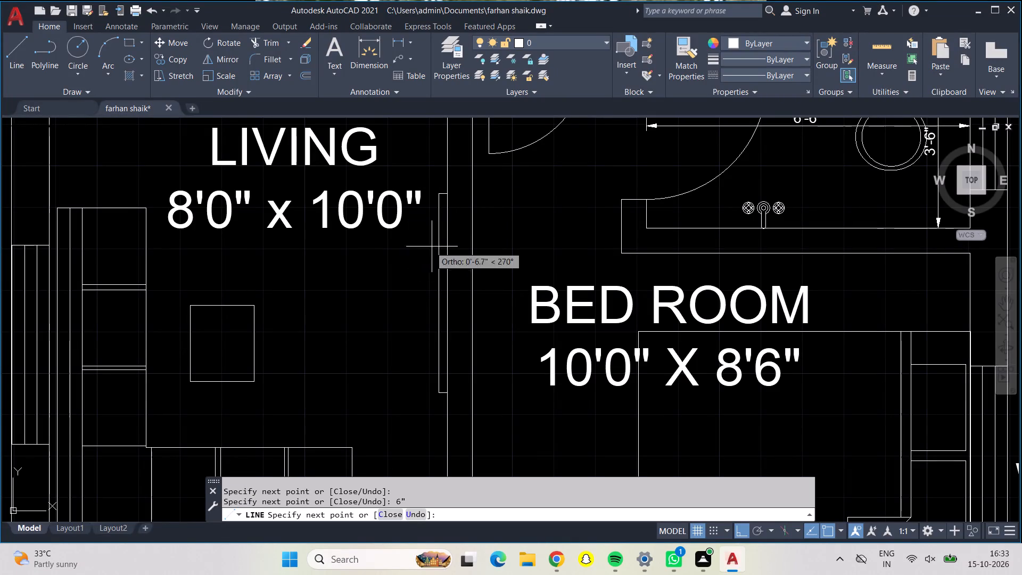
pyautogui.write('1"')
pyautogui.press('Return')
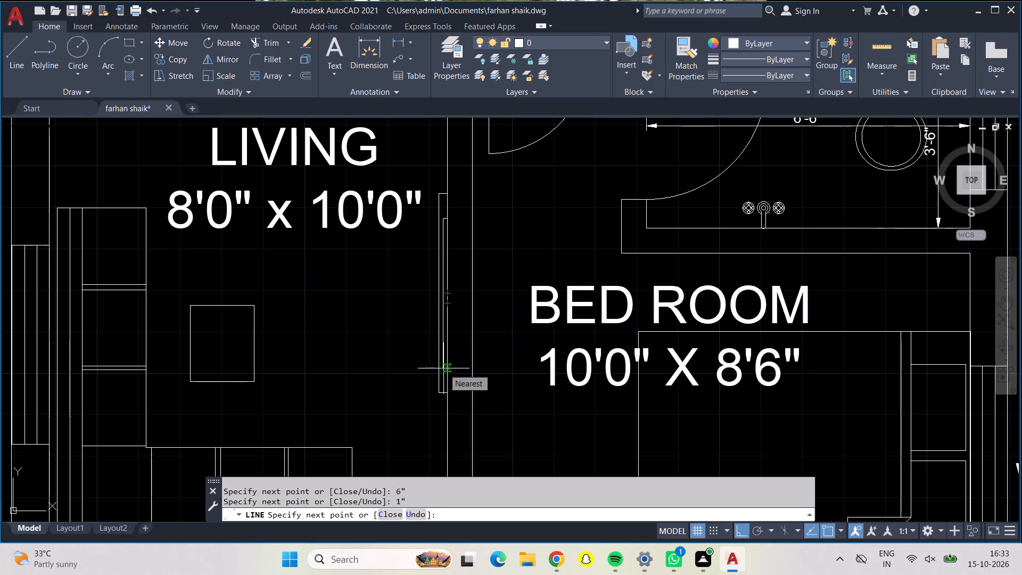
pyautogui.write("3'")
pyautogui.press('Return')
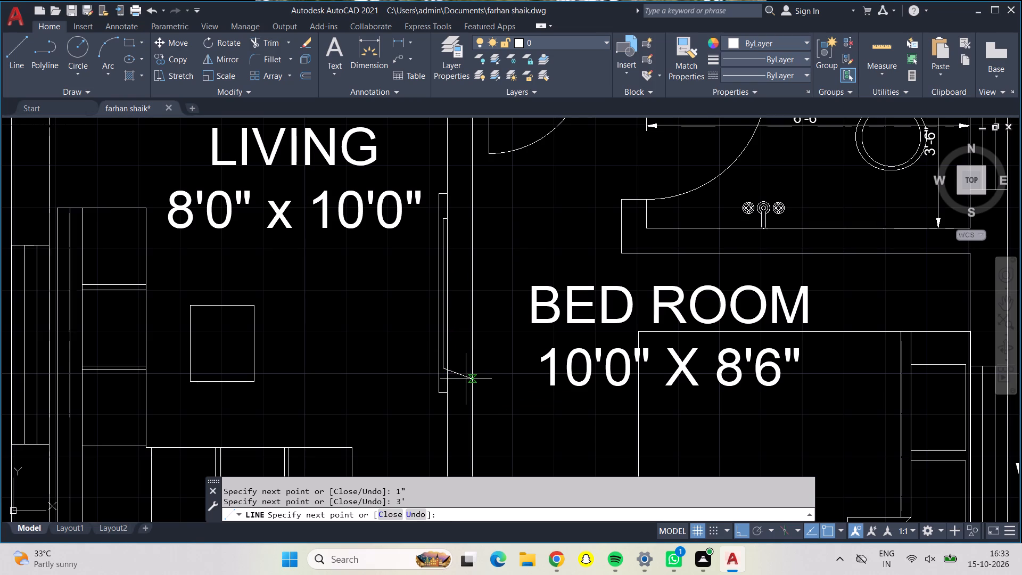
pyautogui.click(449, 369)
pyautogui.press('Escape')
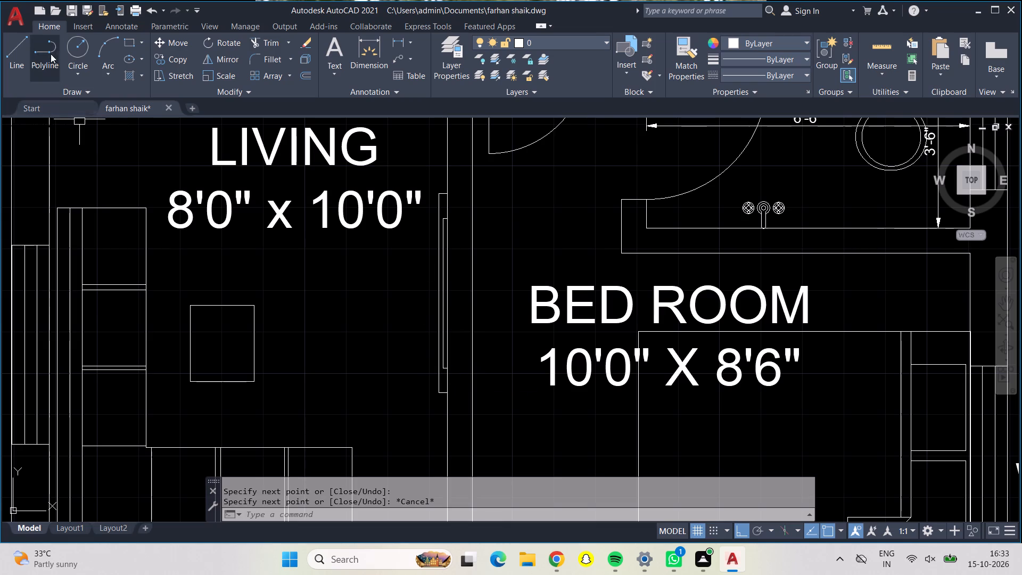
# Draw a circle of about 0.6" radius centred on the inner outline's long edge, near its upper end.
pyautogui.click(79, 40)
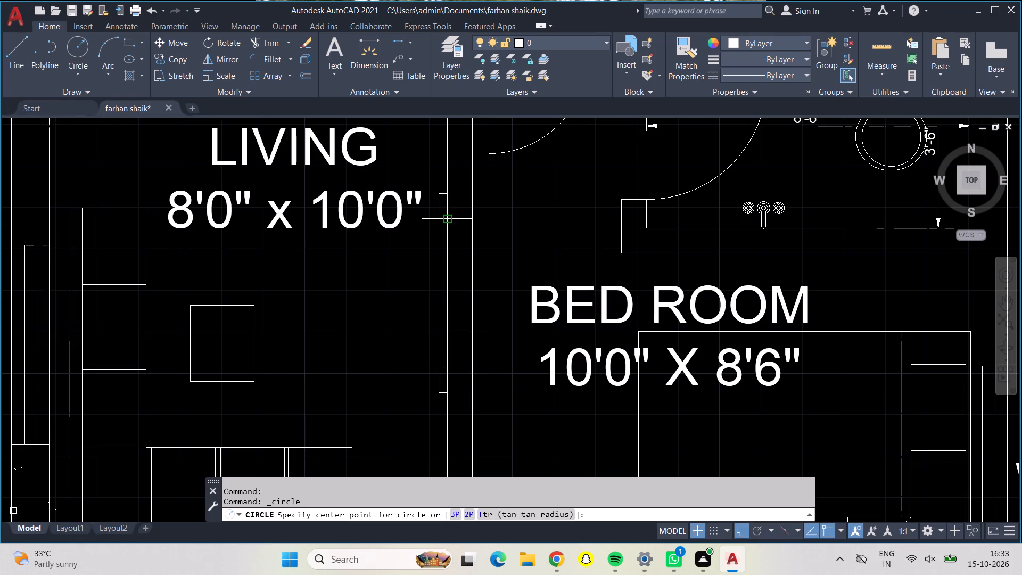
pyautogui.scroll(1, 450, 217)
pyautogui.scroll(-3, 450, 217)
pyautogui.scroll(5, 447, 220)
pyautogui.scroll(-1, 443, 231)
pyautogui.scroll(3, 443, 230)
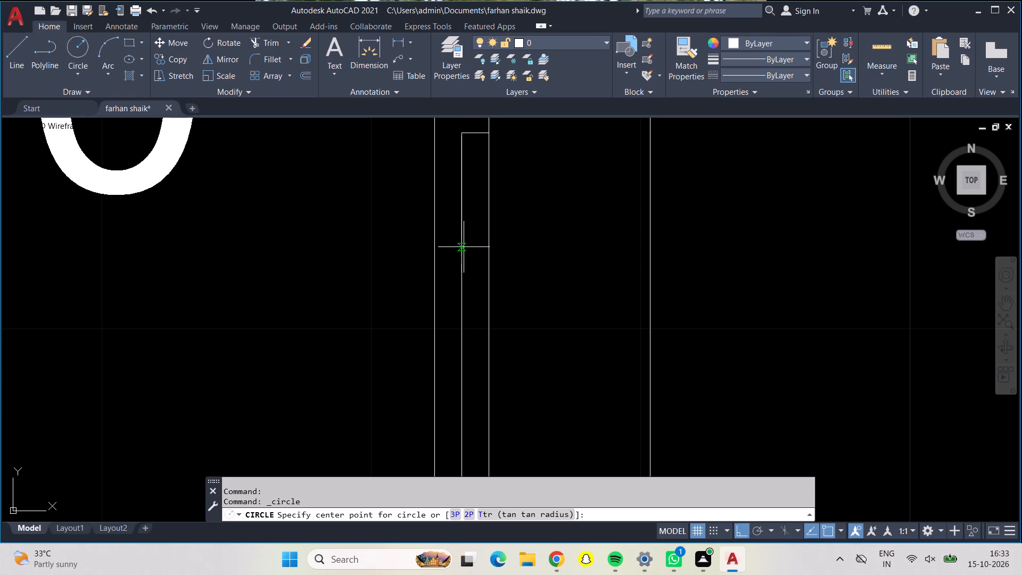
pyautogui.click(461, 246)
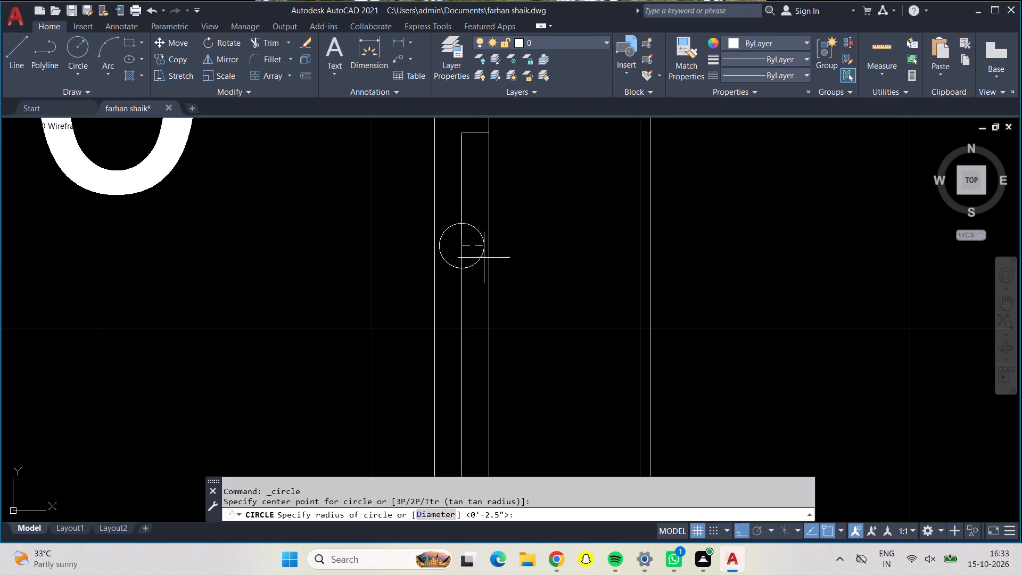
pyautogui.click(477, 256)
# Draw a second small circle centred on the inner outline's long edge, near its lower end.
pyautogui.scroll(-3, 475, 347)
pyautogui.moveTo(475, 350); pyautogui.dragTo(468, 216, button='middle')
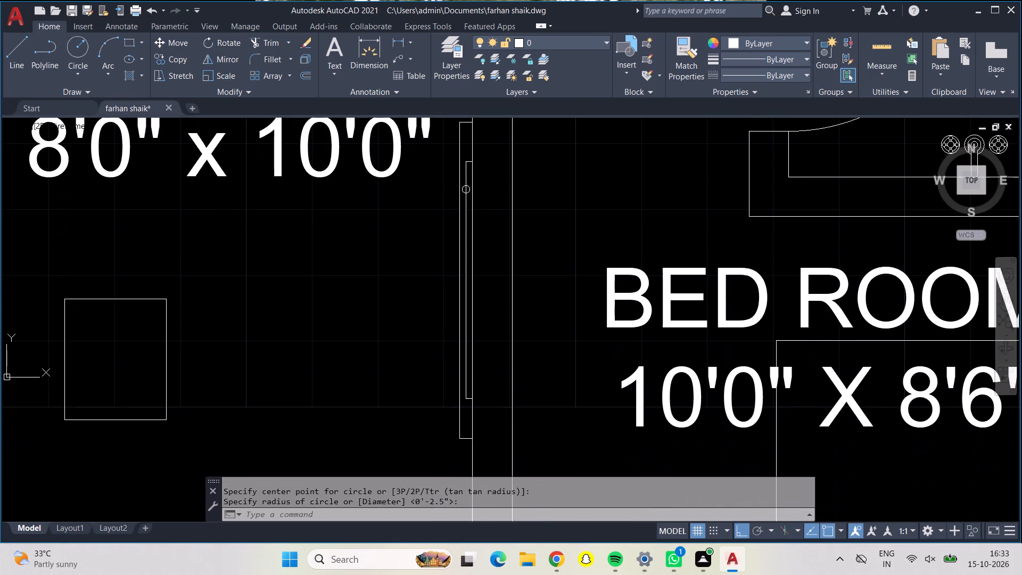
pyautogui.moveTo(468, 216); pyautogui.dragTo(468, 210, button='middle')
pyautogui.click(78, 46)
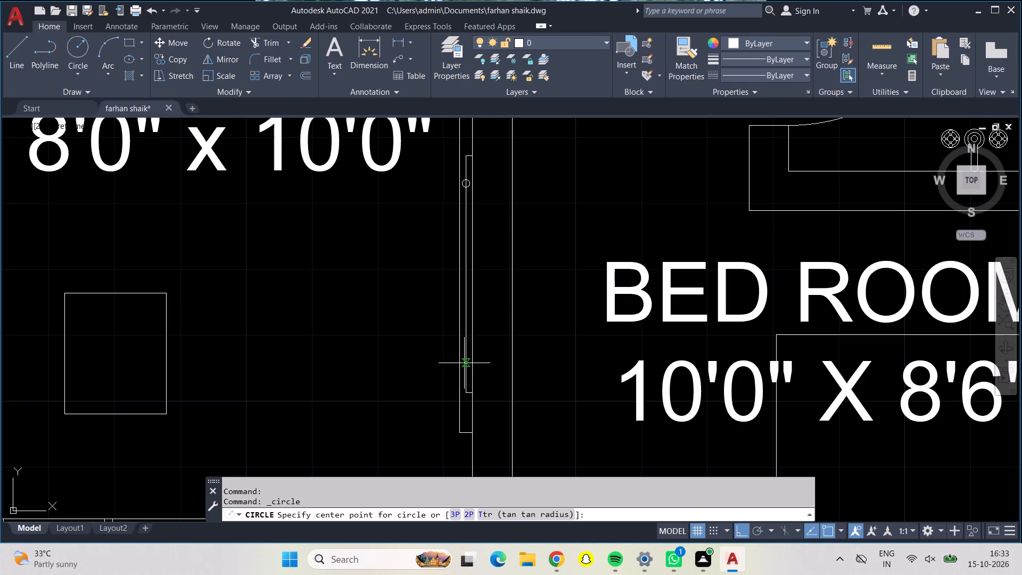
pyautogui.scroll(5, 464, 363)
pyautogui.scroll(-2, 480, 402)
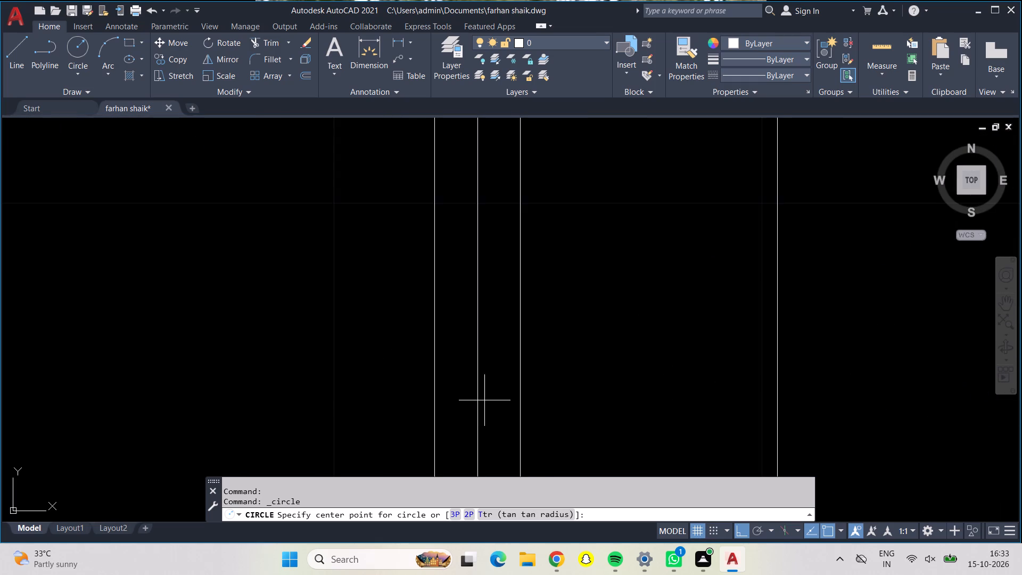
pyautogui.moveTo(493, 400); pyautogui.dragTo(500, 244, button='middle')
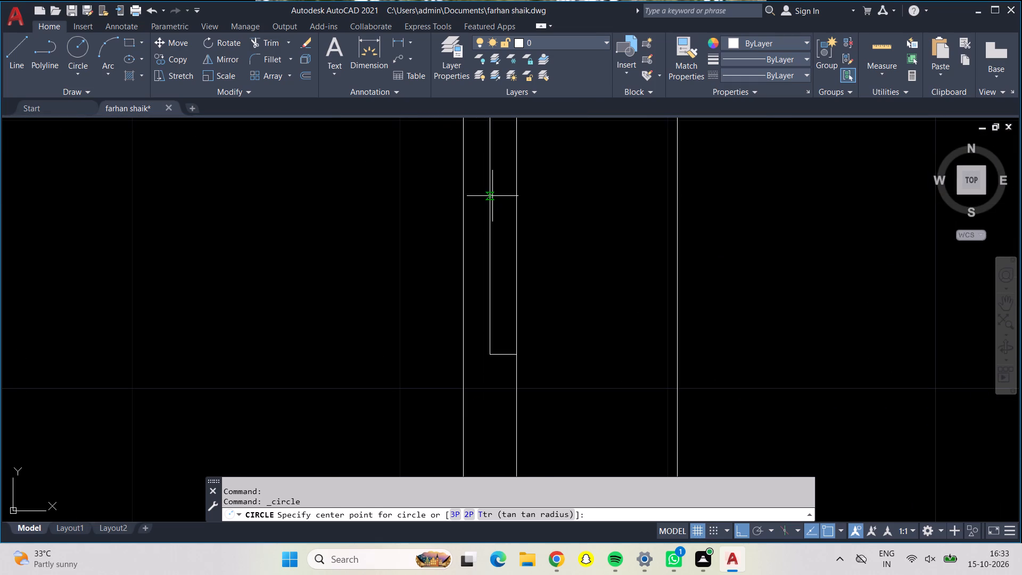
pyautogui.click(492, 195)
pyautogui.click(471, 198)
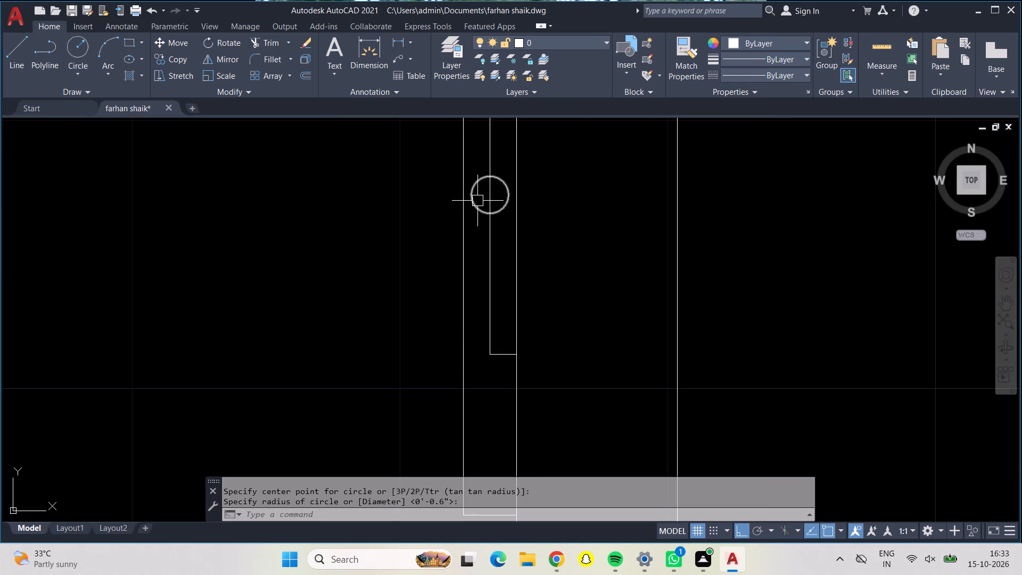
# Examine the wall unit in the first-floor living room, and the ground floor and first floor plans side by side.
pyautogui.scroll(-1, 484, 217)
pyautogui.scroll(1, 485, 219)
pyautogui.scroll(-1, 485, 219)
pyautogui.scroll(1, 490, 233)
pyautogui.scroll(-1, 490, 234)
pyautogui.scroll(1, 490, 234)
pyautogui.scroll(-1, 543, 223)
pyautogui.scroll(1, 545, 223)
pyautogui.scroll(-1, 546, 225)
pyautogui.scroll(1, 564, 248)
pyautogui.scroll(-1, 564, 248)
pyautogui.scroll(1, 564, 248)
pyautogui.scroll(-1, 564, 248)
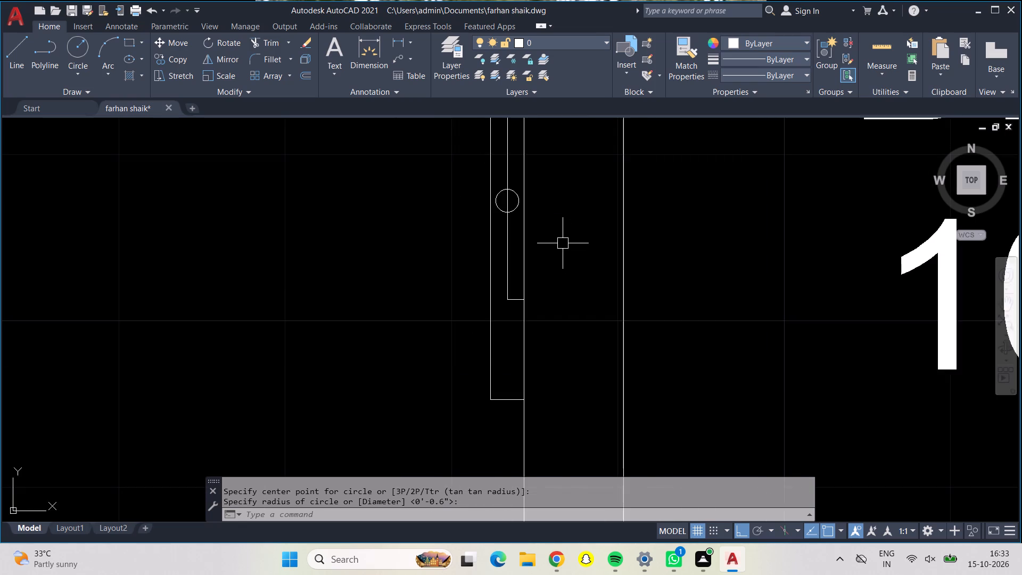
pyautogui.scroll(1, 562, 243)
pyautogui.scroll(-5, 562, 243)
pyautogui.middleClick(562, 243)
pyautogui.moveTo(472, 209); pyautogui.dragTo(492, 338, button='middle')
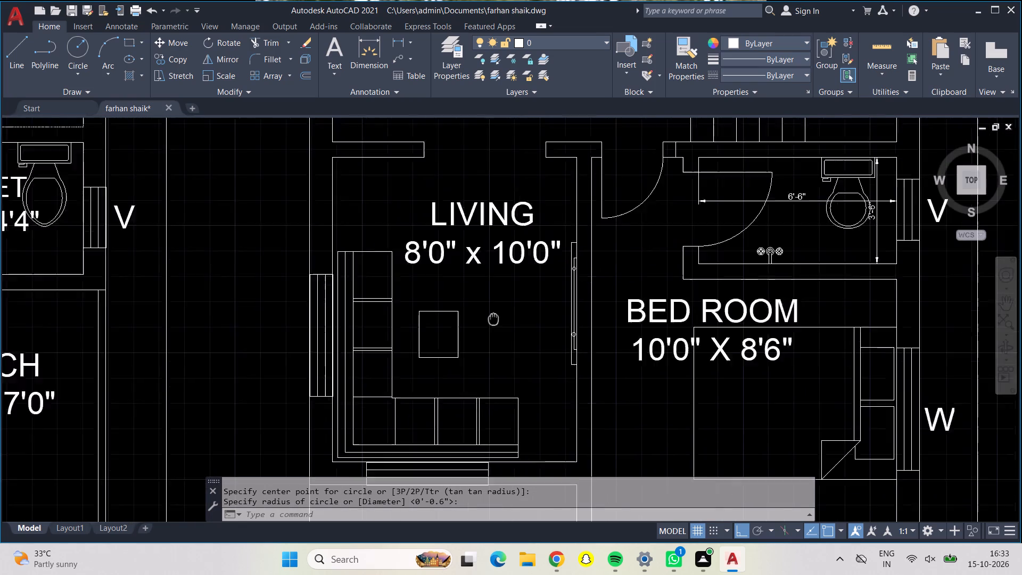
pyautogui.moveTo(492, 338); pyautogui.dragTo(491, 367, button='middle')
pyautogui.moveTo(491, 382); pyautogui.dragTo(444, 324, button='middle')
pyautogui.moveTo(587, 415); pyautogui.dragTo(526, 390, button='middle')
pyautogui.scroll(-1, 526, 391)
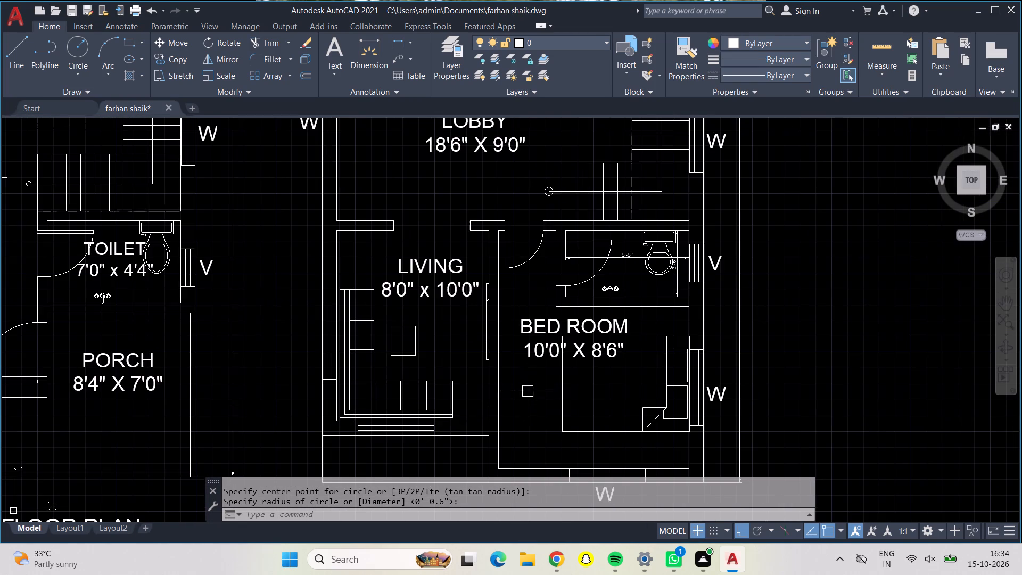
pyautogui.moveTo(540, 416); pyautogui.dragTo(530, 357, button='middle')
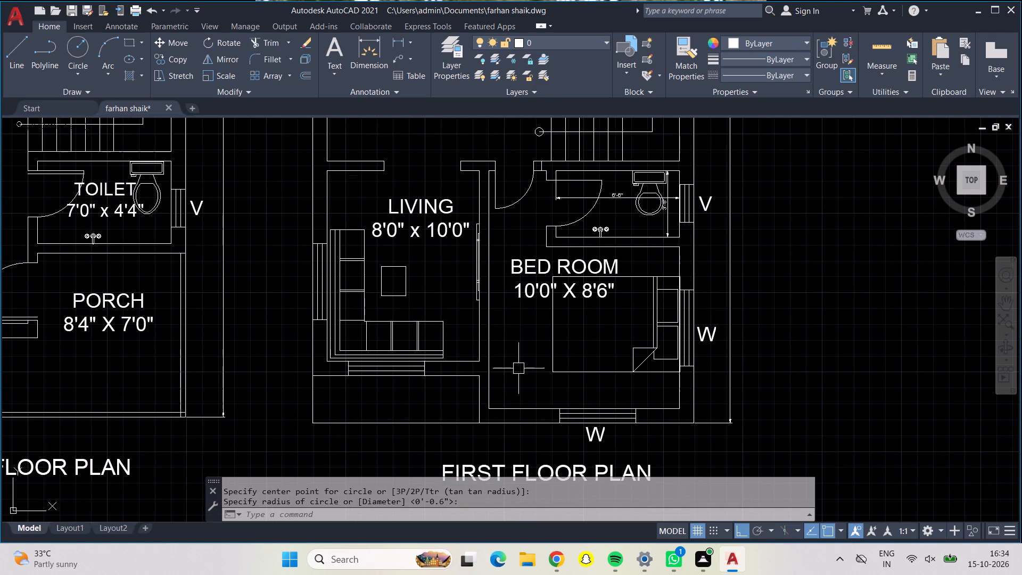
pyautogui.scroll(-1, 499, 344)
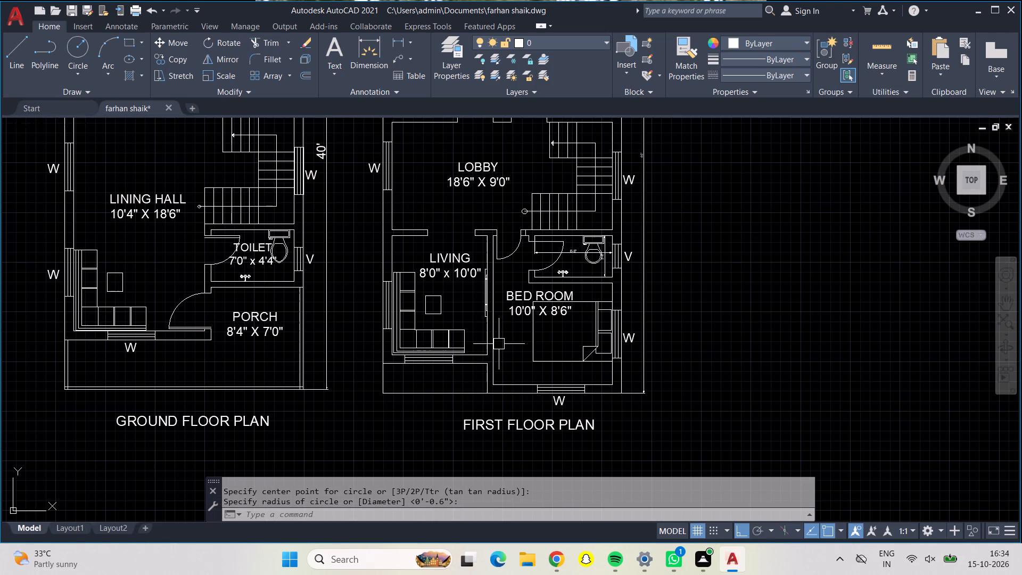
pyautogui.moveTo(432, 376); pyautogui.dragTo(432, 375, button='middle')
pyautogui.moveTo(432, 375); pyautogui.dragTo(451, 431, button='middle')
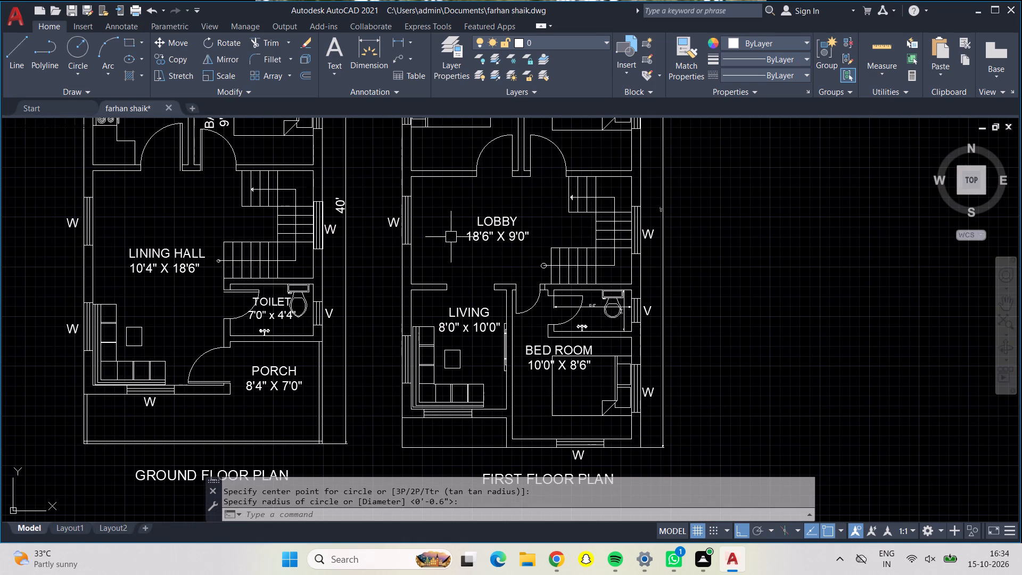
pyautogui.moveTo(442, 234); pyautogui.dragTo(459, 282, button='middle')
pyautogui.scroll(1, 458, 302)
pyautogui.scroll(-2, 458, 302)
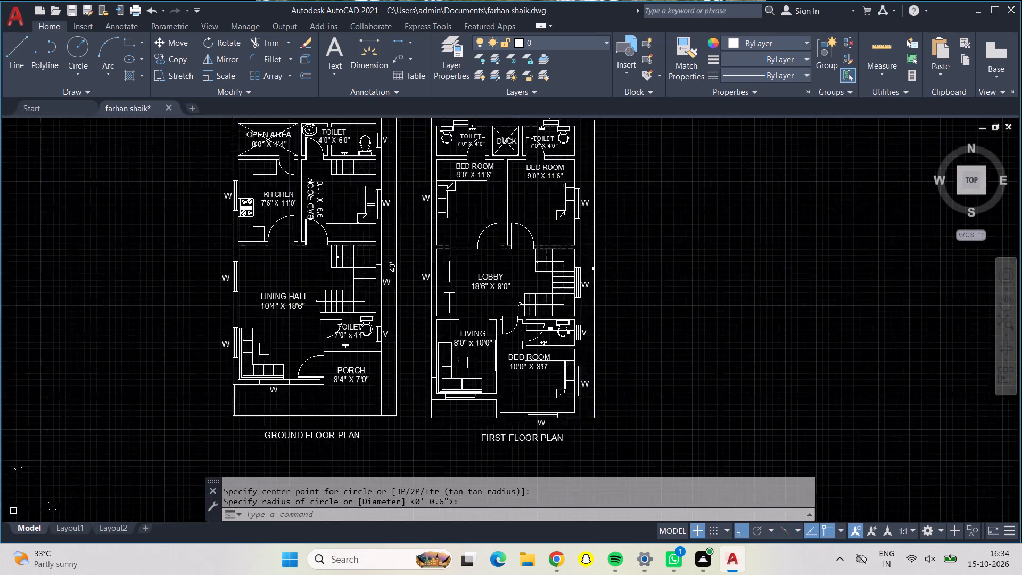
pyautogui.scroll(-1, 449, 287)
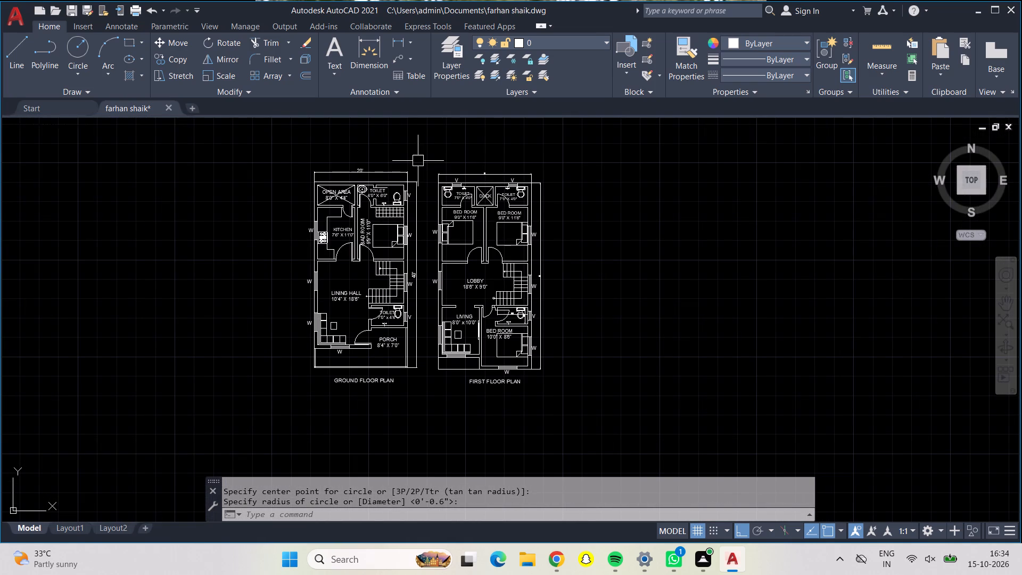
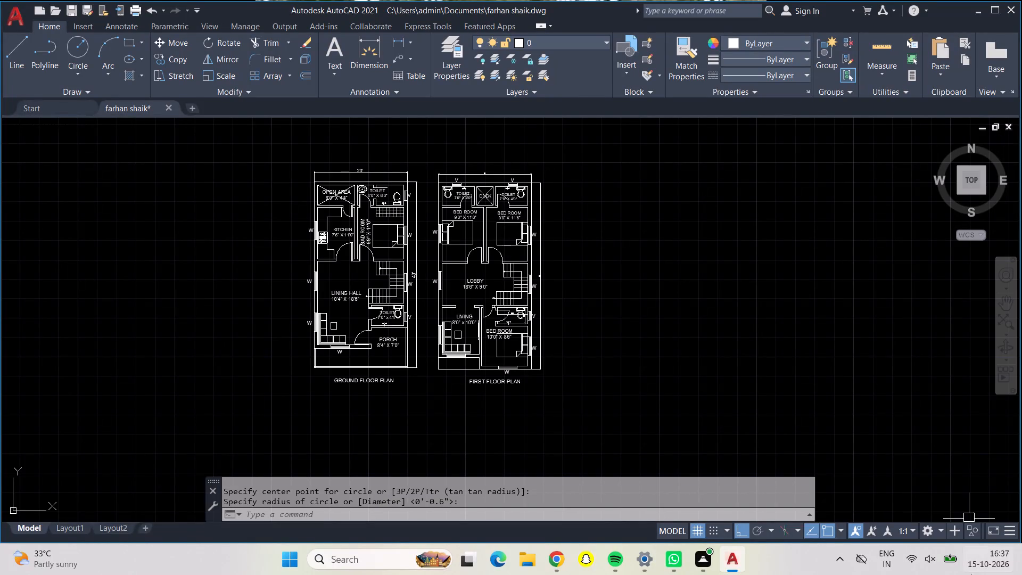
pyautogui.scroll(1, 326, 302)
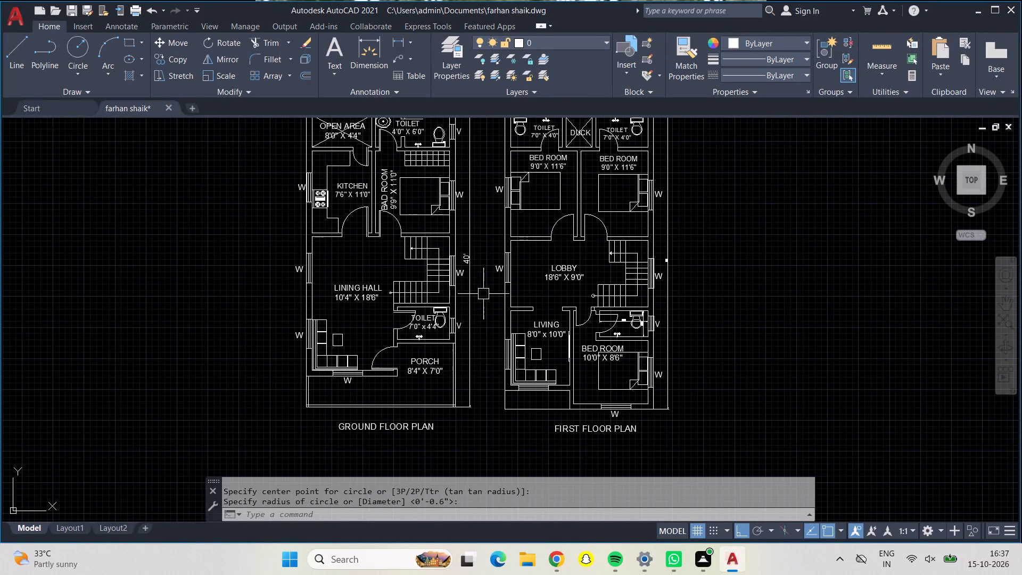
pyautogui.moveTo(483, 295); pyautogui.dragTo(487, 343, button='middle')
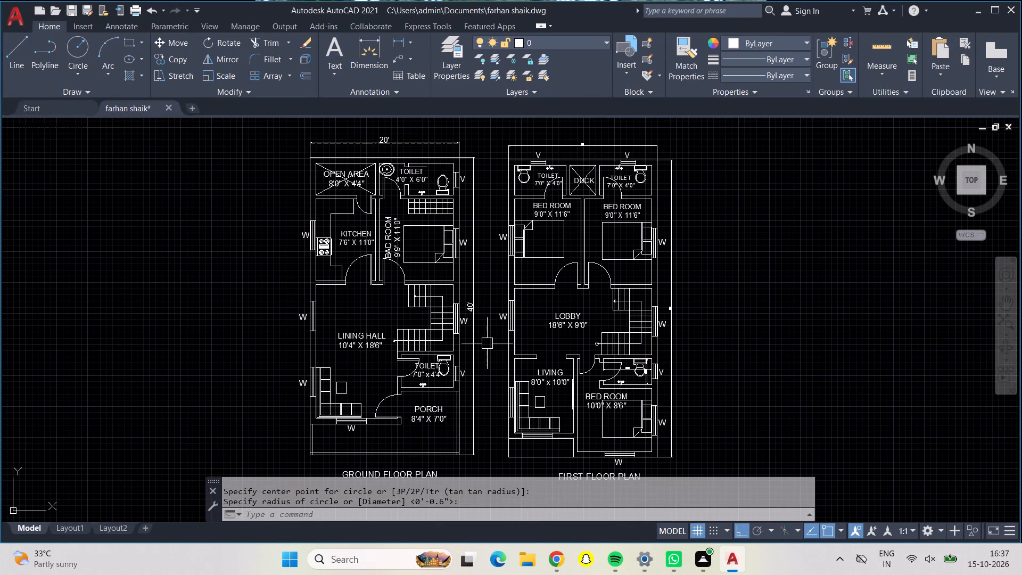
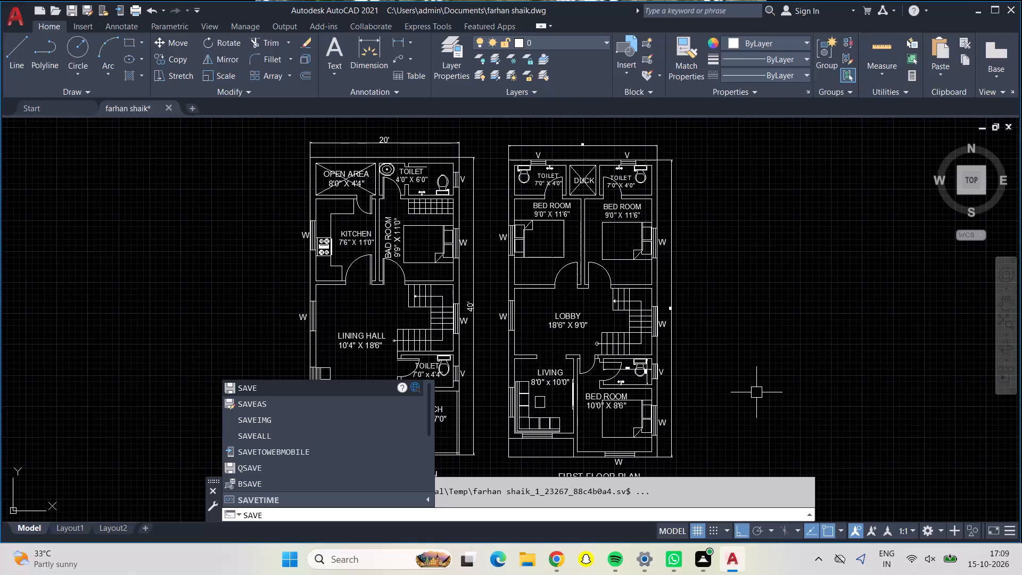
# Save the drawing in Documents as arhan in AutoCAD 2018 Drawing format, replacing the existing file.
pyautogui.click(265, 395)
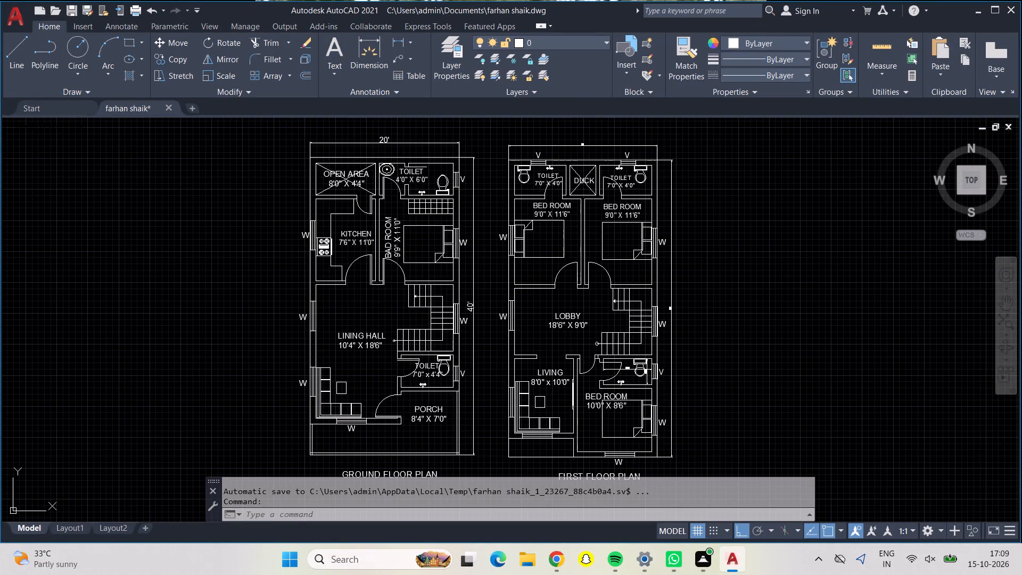
pyautogui.click(401, 207)
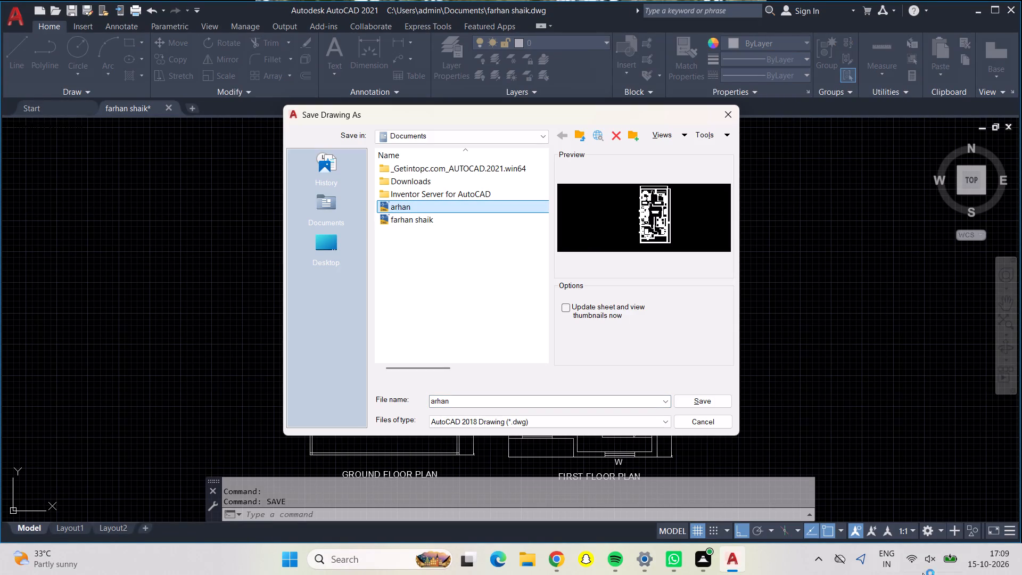
pyautogui.click(689, 397)
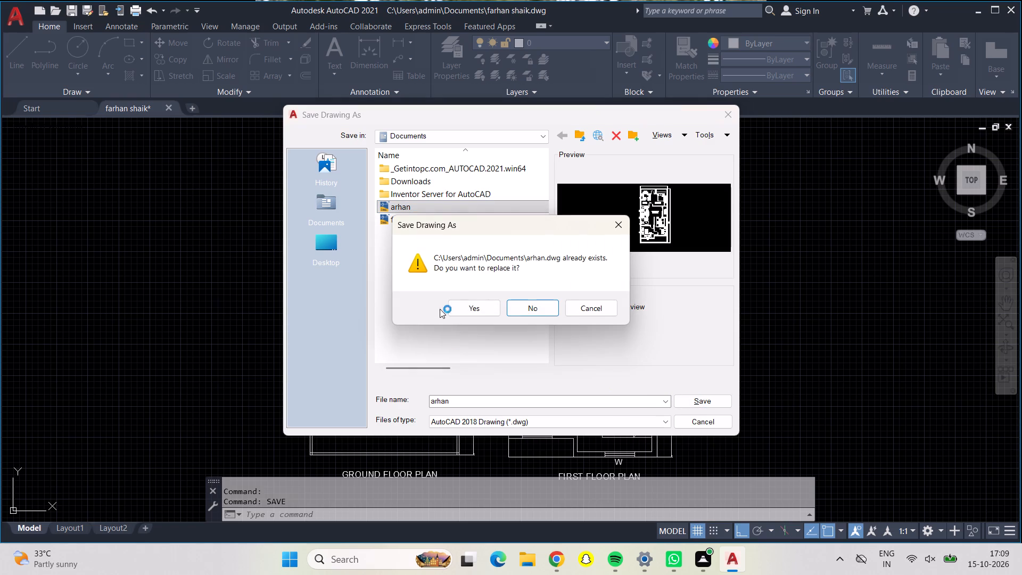
pyautogui.click(476, 311)
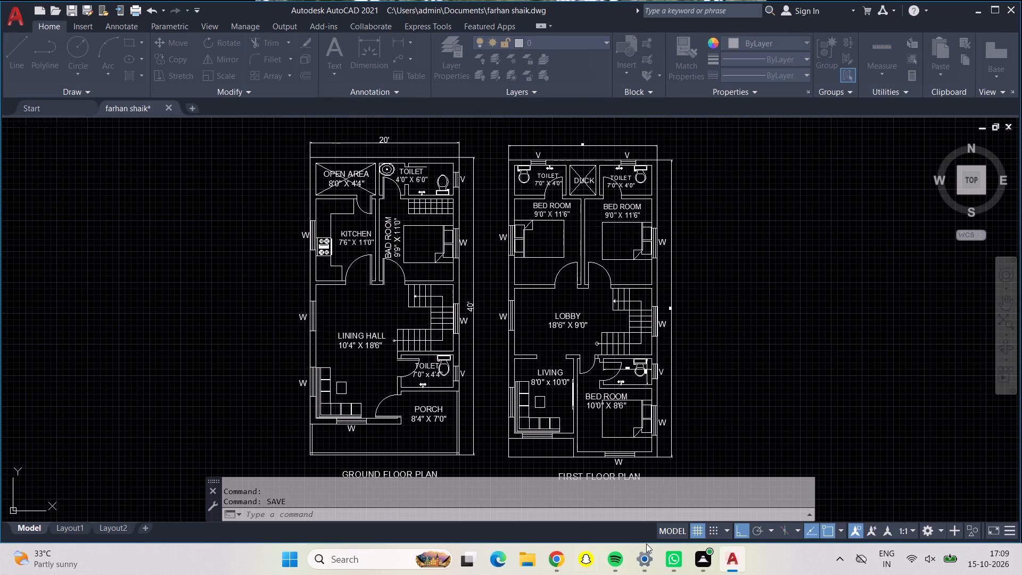